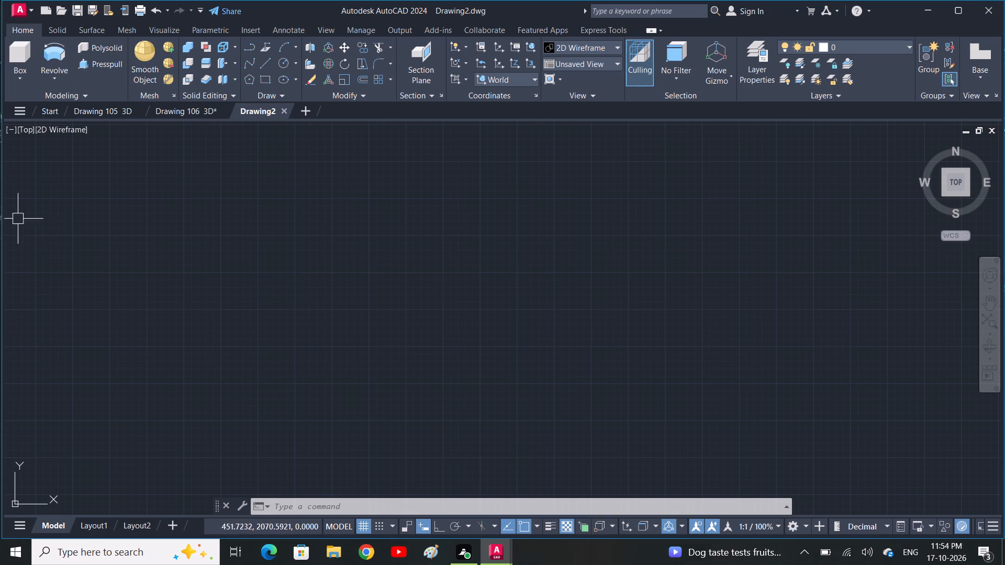
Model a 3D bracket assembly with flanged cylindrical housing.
Switch the viewport from the top view to the Front view.
{"action": "left_click", "coordinate": [25, 133]}
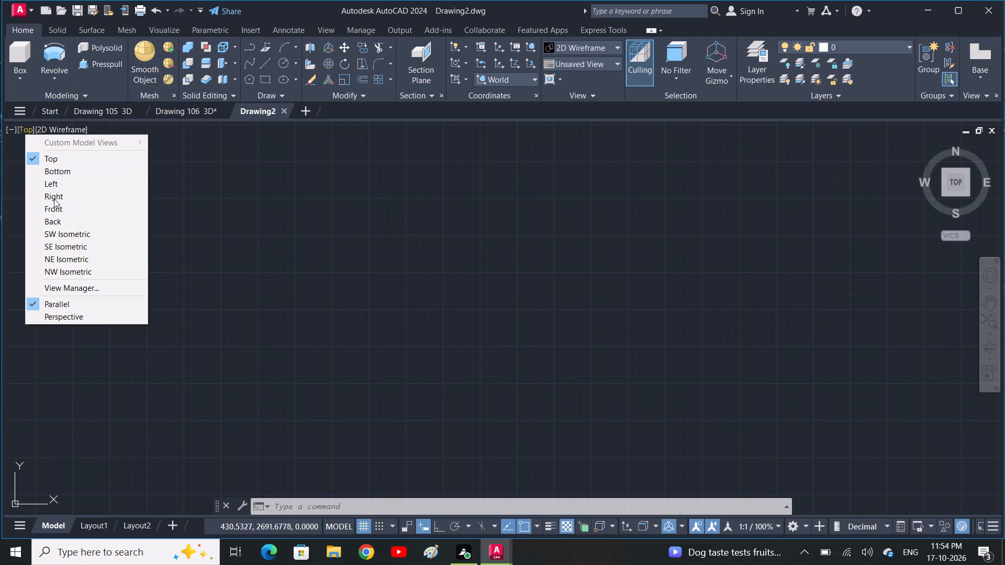
{"action": "left_click", "coordinate": [61, 210]}
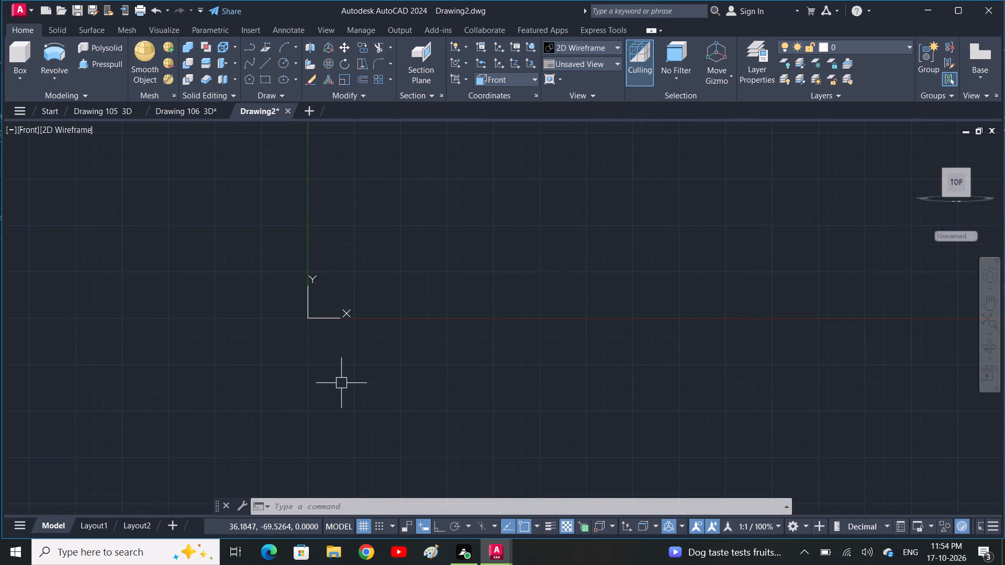
Turn Ortho on and draw a horizontal line 65 units long as the profile's base.
{"action": "type", "text": "L"}
{"action": "key", "text": "space"}
{"action": "key", "text": "F8"}
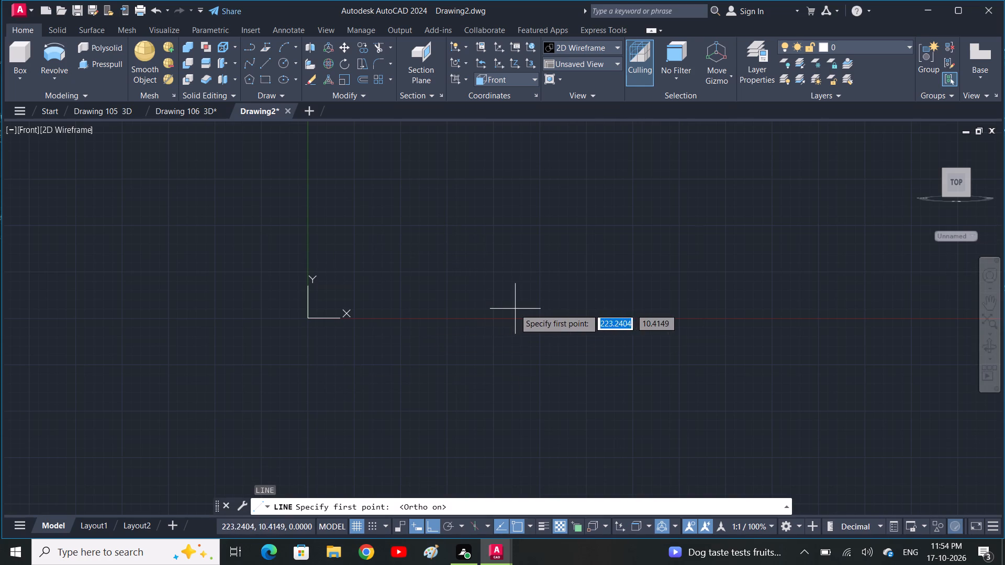
{"action": "middle_click_drag", "start_coordinate": [491, 299], "coordinate": [386, 481]}
{"action": "left_click", "coordinate": [402, 410]}
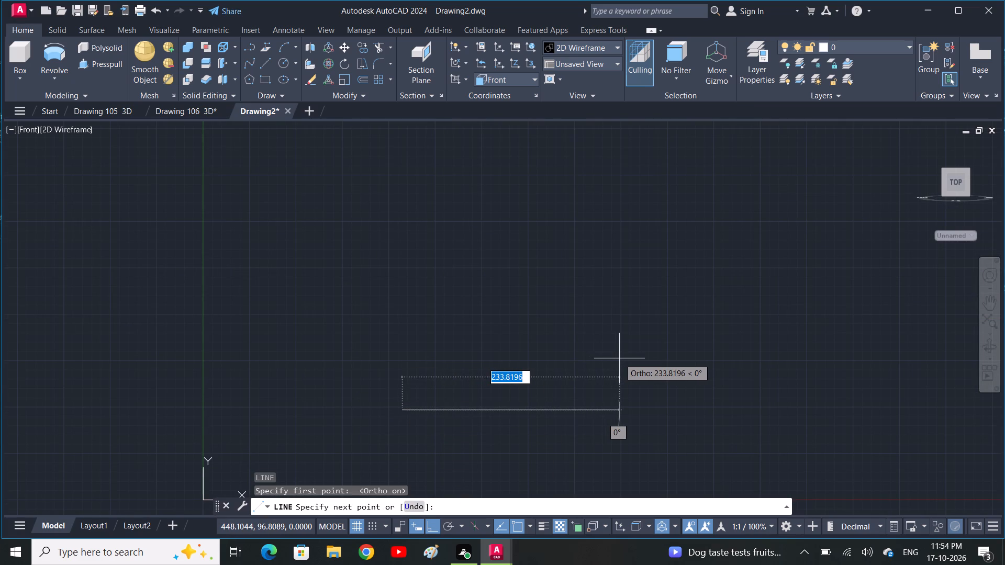
{"action": "type", "text": "65"}
{"action": "key", "text": "space"}
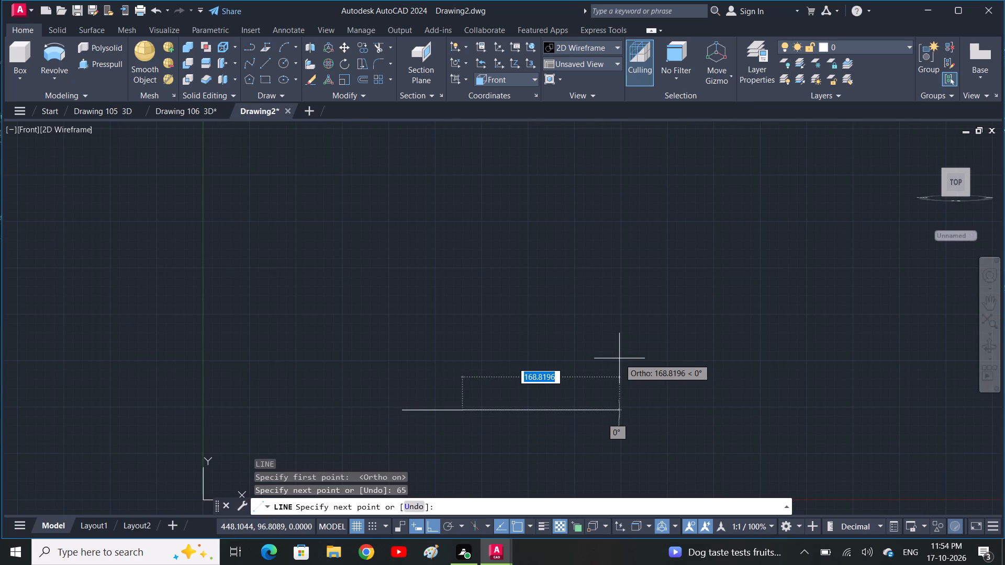
{"action": "key", "text": "space"}
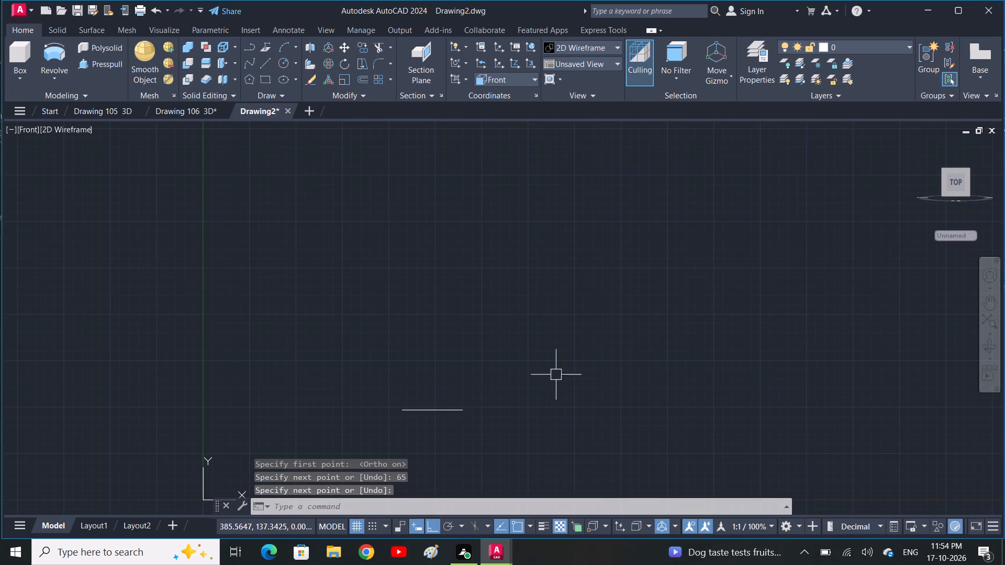
Complete a 65 by 6 rectangle above the base line, drawing lines 6 up, 65 back and down to the base's start.
{"action": "scroll", "coordinate": [438, 458], "scroll_direction": "up", "scroll_amount": 4}
{"action": "middle_click_drag", "start_coordinate": [428, 401], "coordinate": [629, 508]}
{"action": "scroll", "coordinate": [630, 408], "scroll_direction": "up", "scroll_amount": 1}
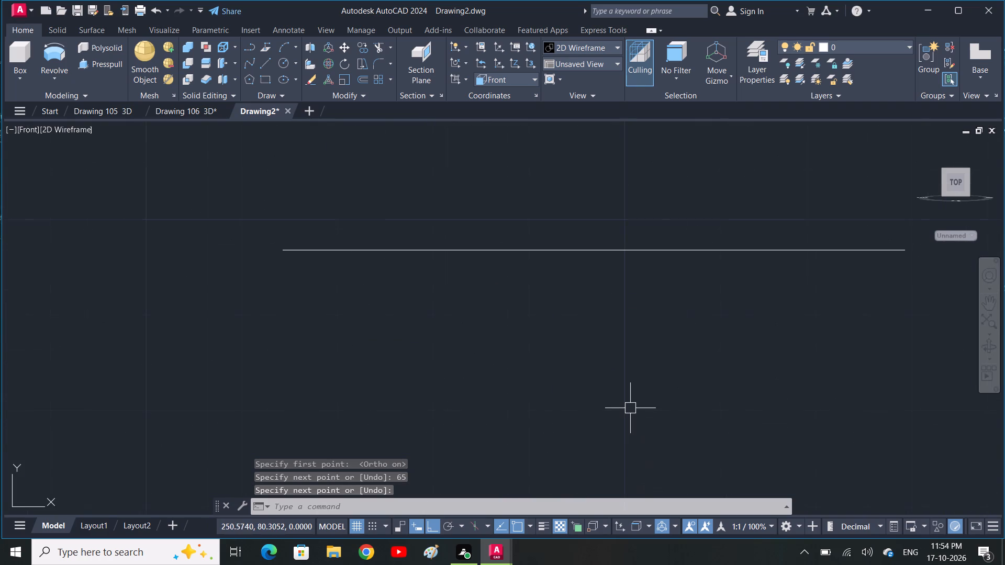
{"action": "middle_click_drag", "start_coordinate": [621, 428], "coordinate": [576, 508]}
{"action": "key", "text": "space"}
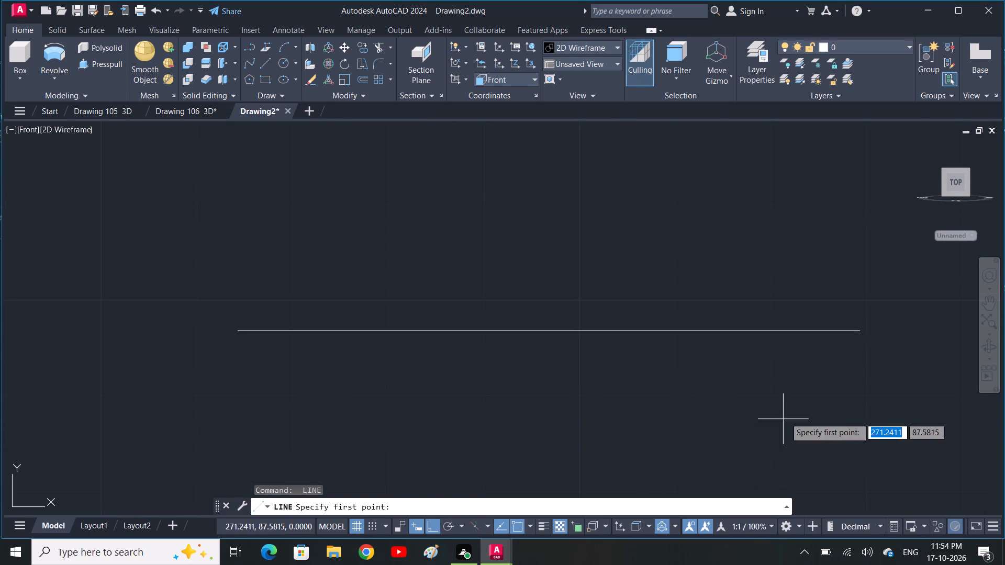
{"action": "left_click", "coordinate": [860, 331]}
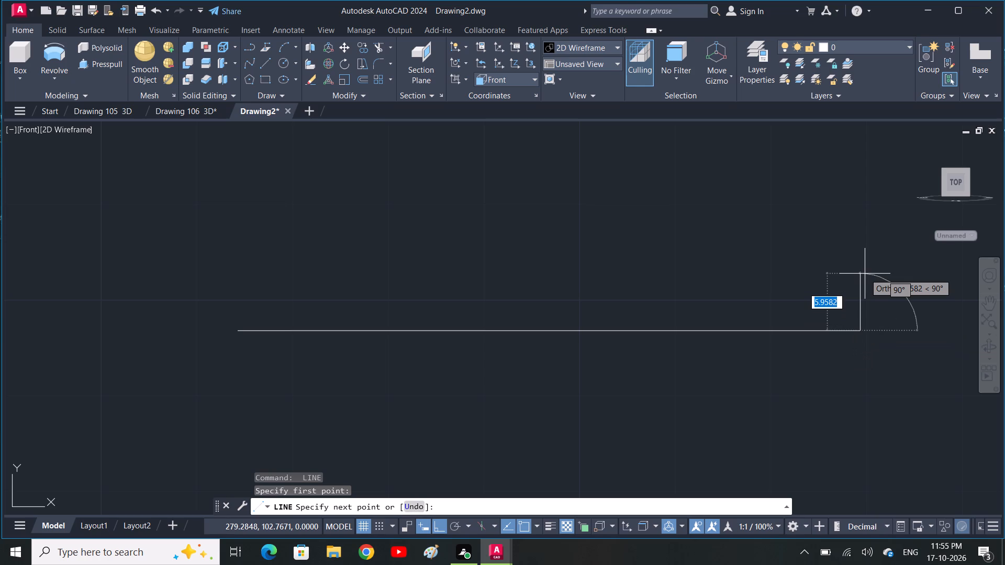
{"action": "type", "text": "6"}
{"action": "key", "text": "space"}
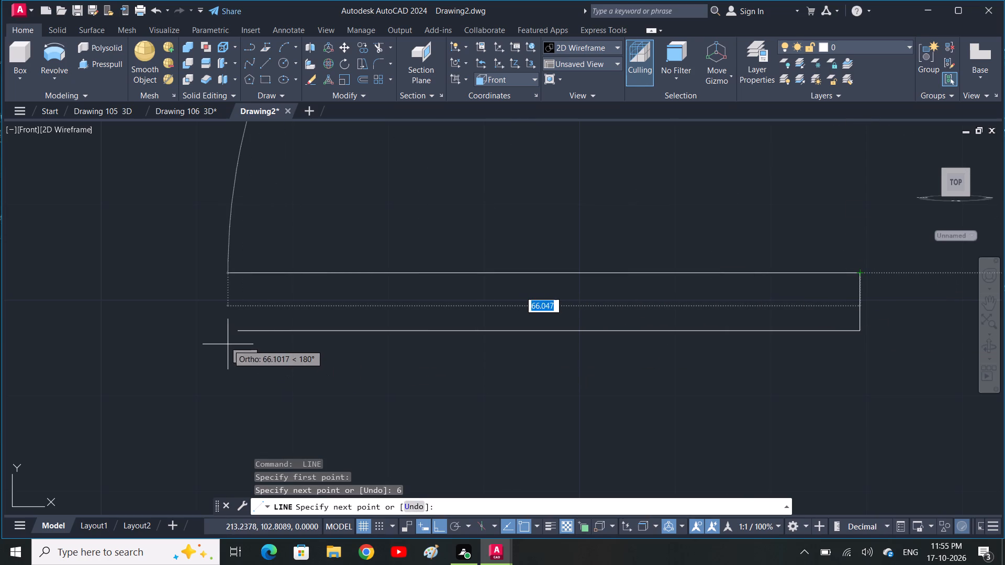
{"action": "key", "text": "6"}
{"action": "type", "text": "5"}
{"action": "key", "text": "space"}
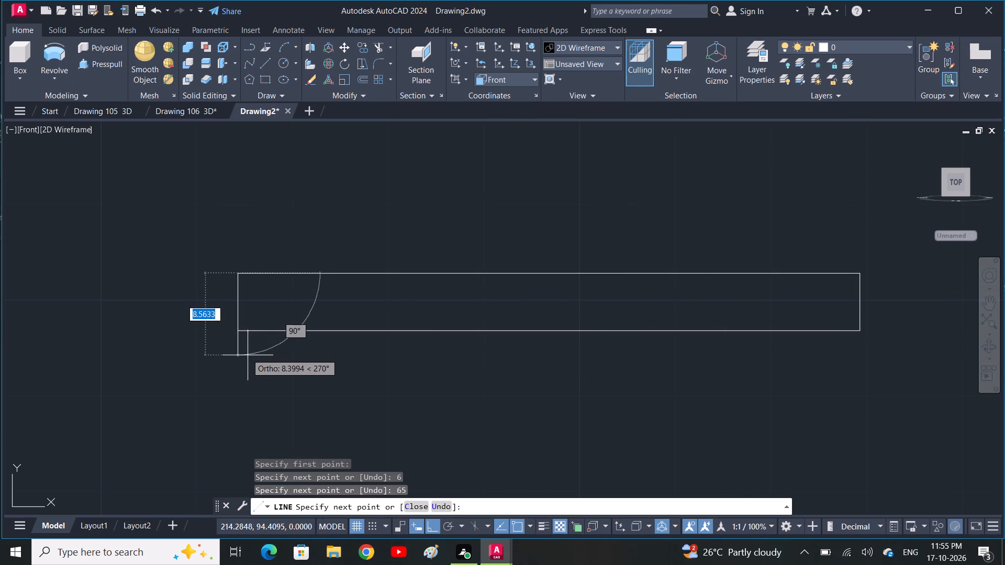
{"action": "left_click", "coordinate": [236, 336]}
{"action": "key", "text": "space"}
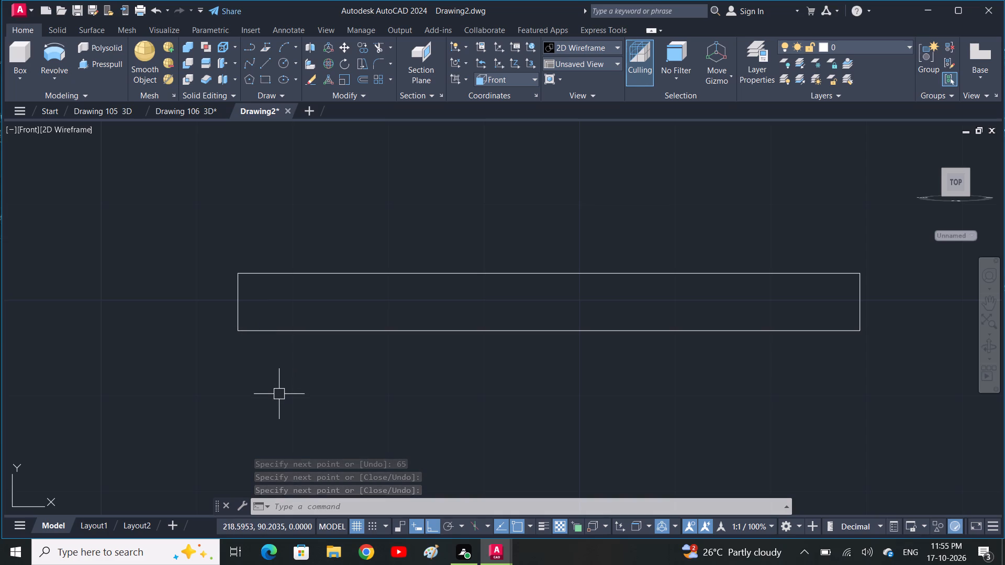
From the rectangle's lower-left corner, draw lines 15 up, 10 across to the right, and down past the rectangle's top edge.
{"action": "key", "text": "space"}
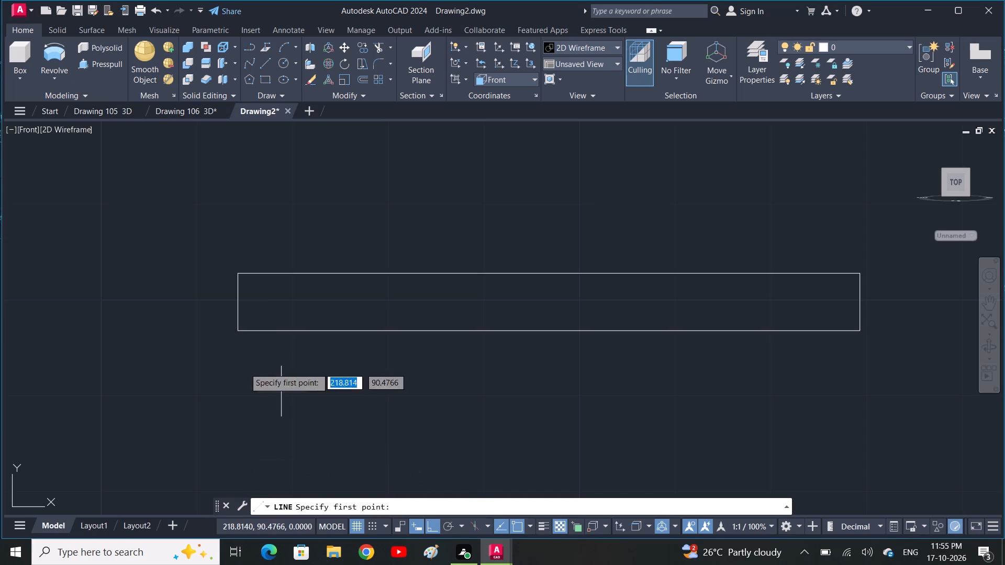
{"action": "left_click", "coordinate": [237, 328]}
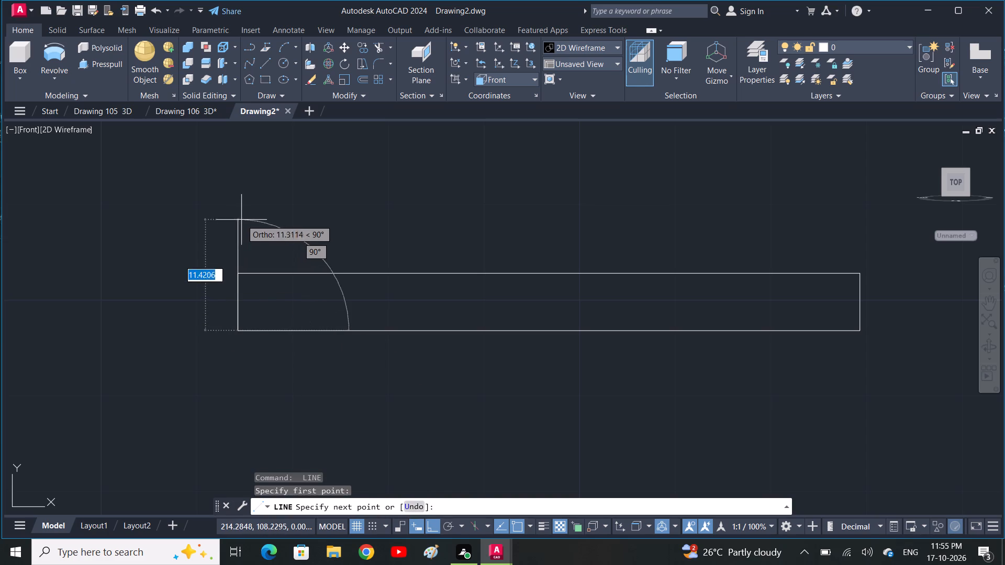
{"action": "key", "text": "1"}
{"action": "type", "text": "5"}
{"action": "key", "text": "space"}
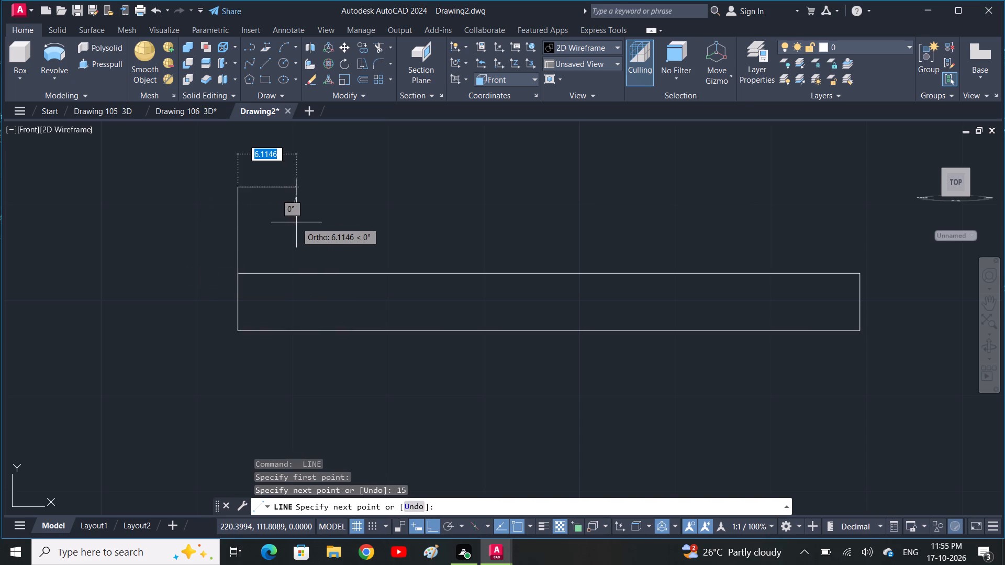
{"action": "type", "text": "10-"}
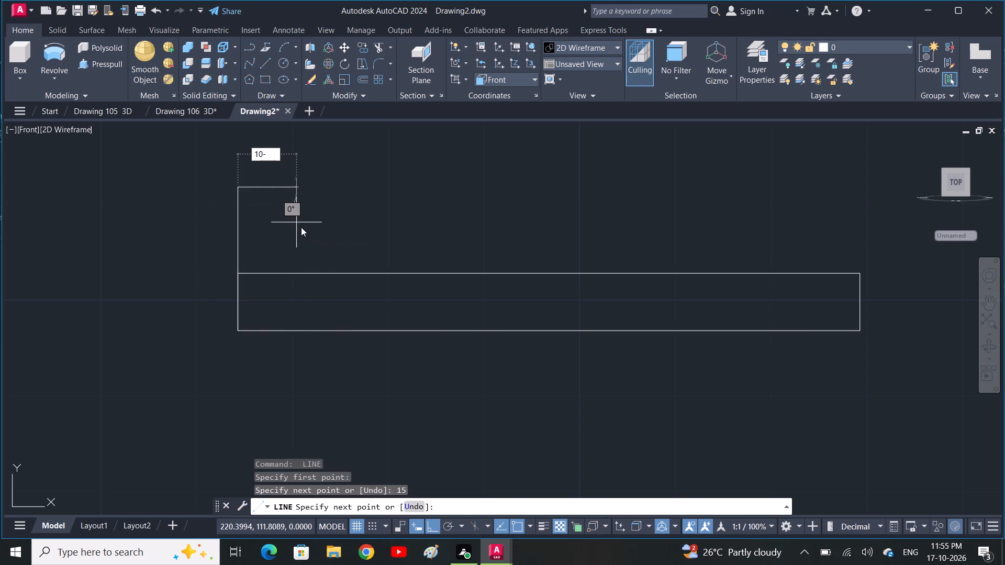
{"action": "key", "text": "BackSpace"}
{"action": "key", "text": "space"}
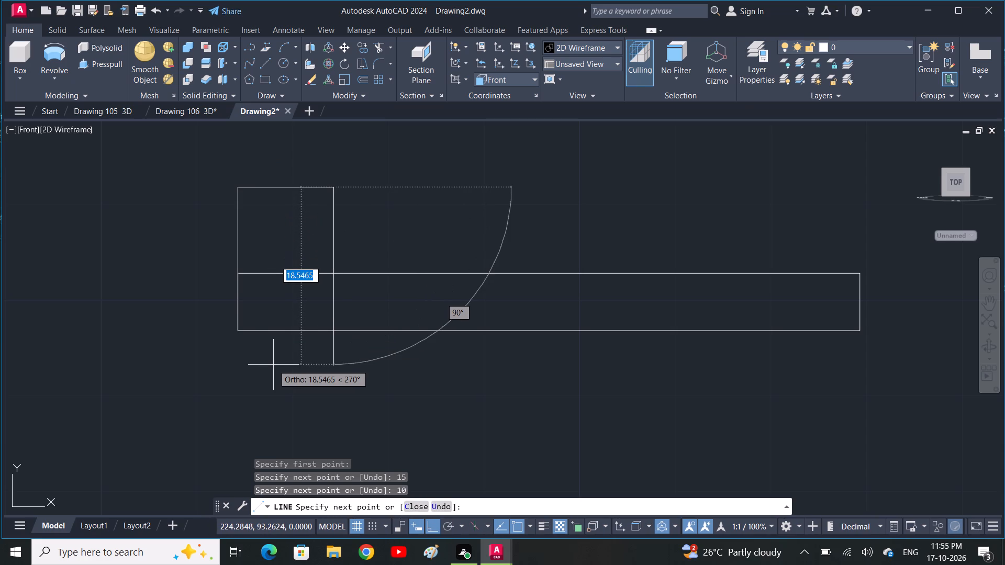
{"action": "left_click", "coordinate": [326, 310]}
{"action": "key", "text": "space"}
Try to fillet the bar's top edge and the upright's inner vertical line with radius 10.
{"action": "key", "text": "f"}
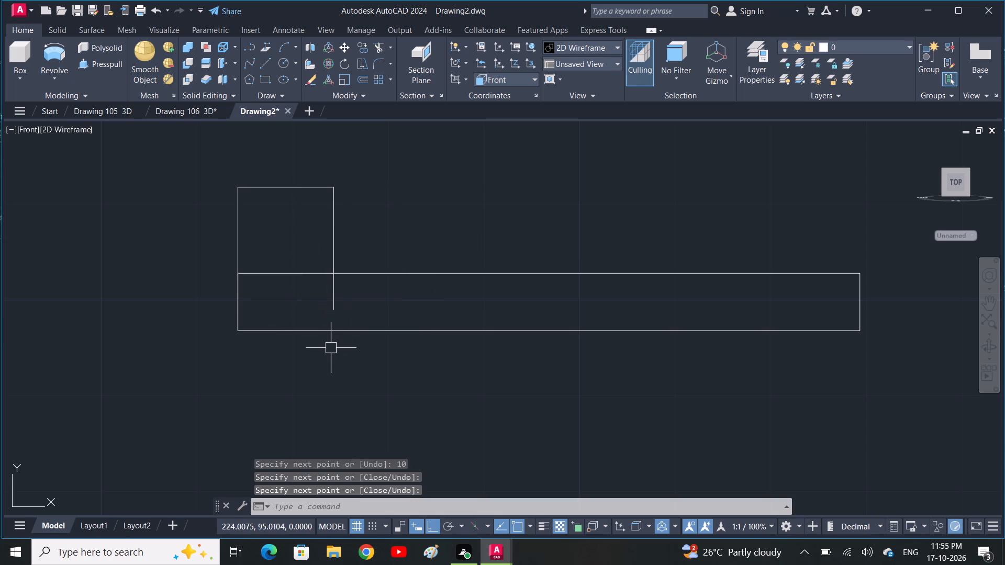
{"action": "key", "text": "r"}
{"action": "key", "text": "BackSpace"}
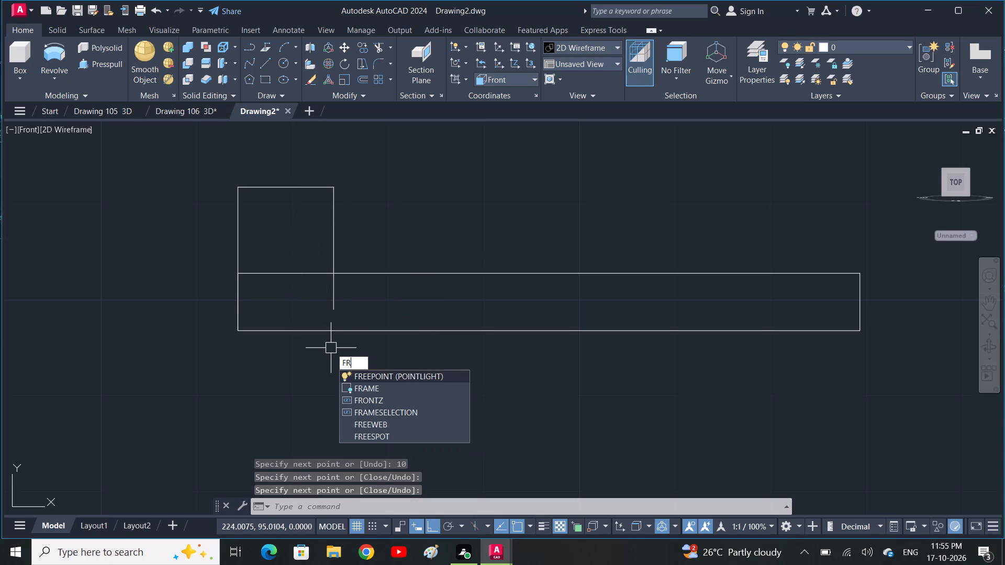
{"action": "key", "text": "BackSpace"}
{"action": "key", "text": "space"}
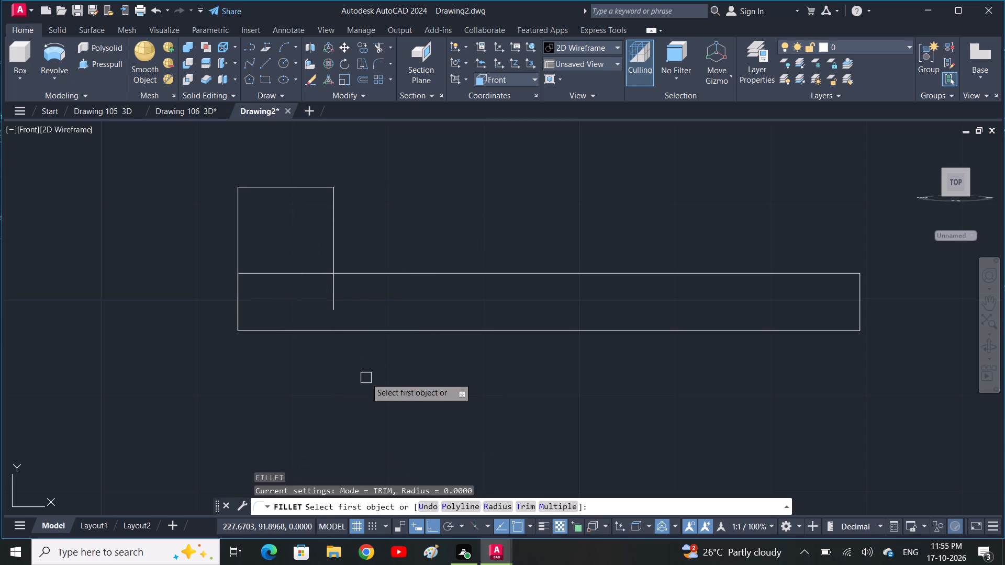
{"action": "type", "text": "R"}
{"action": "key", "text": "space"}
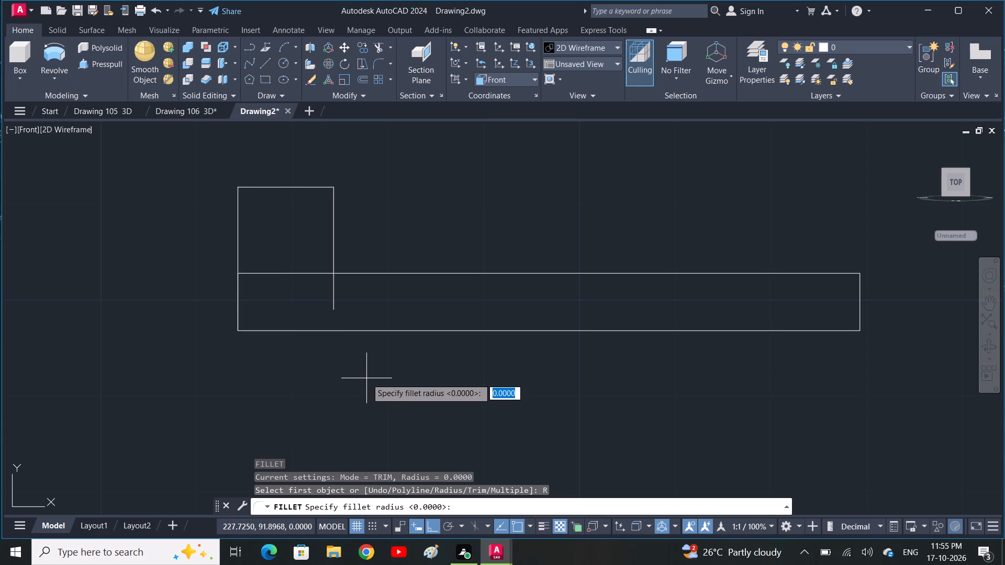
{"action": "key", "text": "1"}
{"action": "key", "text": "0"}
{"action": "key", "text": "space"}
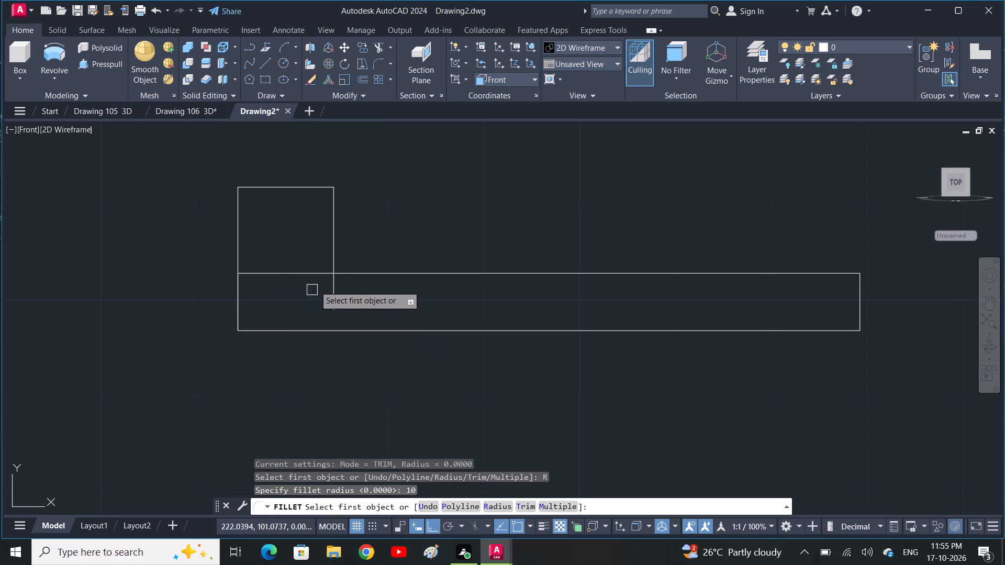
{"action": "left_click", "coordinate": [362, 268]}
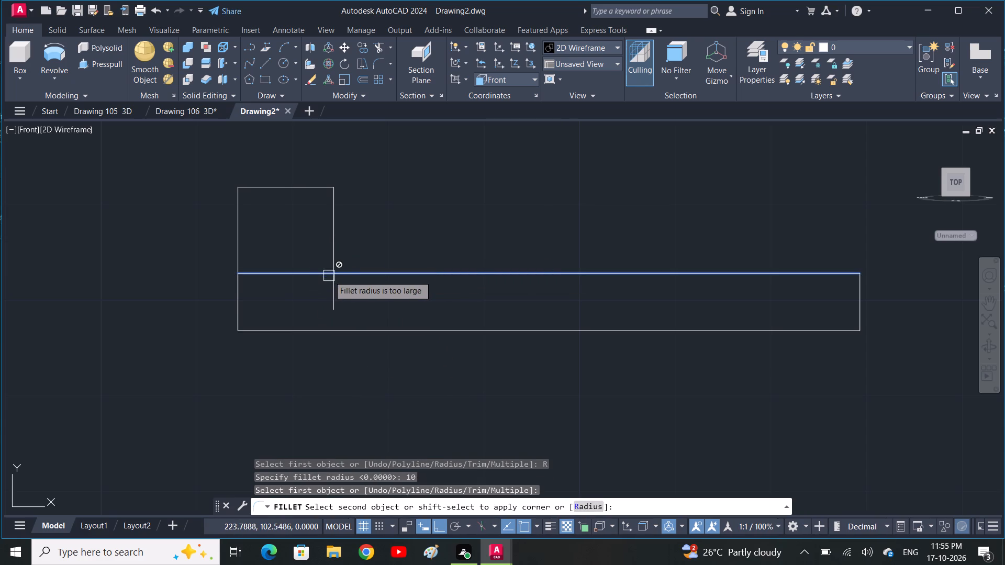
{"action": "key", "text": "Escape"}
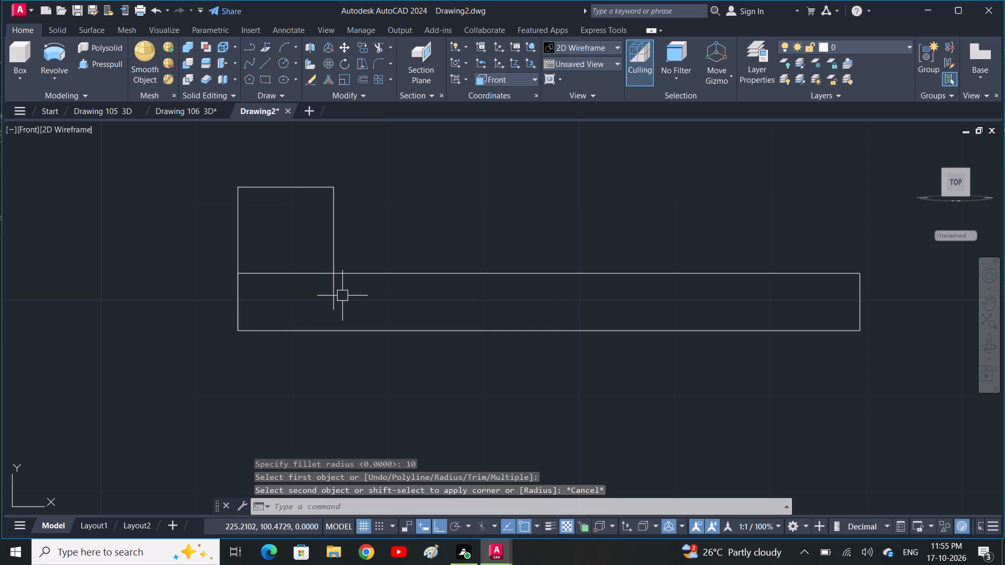
Trim the upright's line end inside the bar and the bar's top edge inside the upright to leave an L-shaped outline.
{"action": "type", "text": "TR"}
{"action": "key", "text": "space"}
{"action": "left_click_drag", "start_coordinate": [338, 285], "coordinate": [317, 289]}
{"action": "left_click", "coordinate": [301, 273]}
{"action": "key", "text": "Escape"}
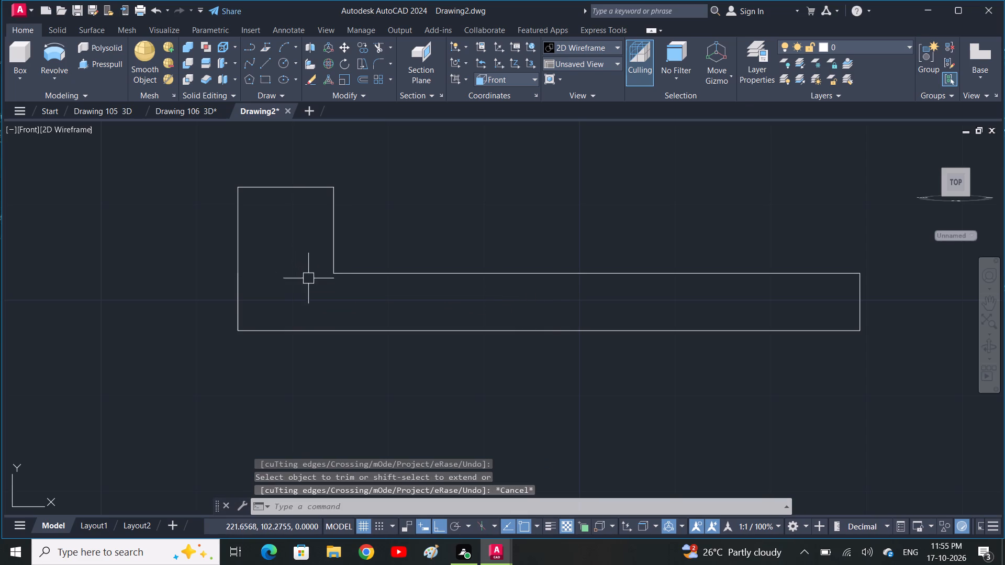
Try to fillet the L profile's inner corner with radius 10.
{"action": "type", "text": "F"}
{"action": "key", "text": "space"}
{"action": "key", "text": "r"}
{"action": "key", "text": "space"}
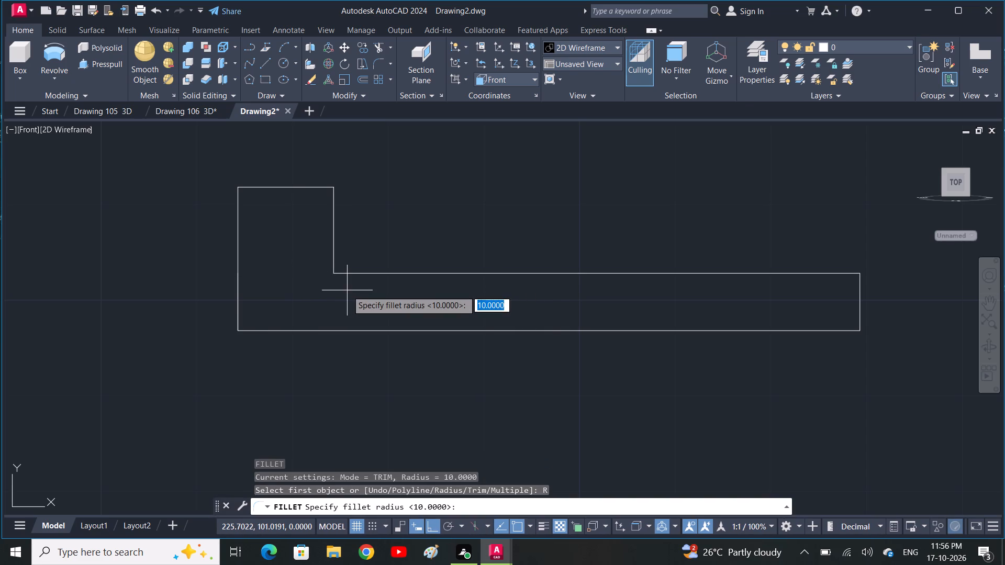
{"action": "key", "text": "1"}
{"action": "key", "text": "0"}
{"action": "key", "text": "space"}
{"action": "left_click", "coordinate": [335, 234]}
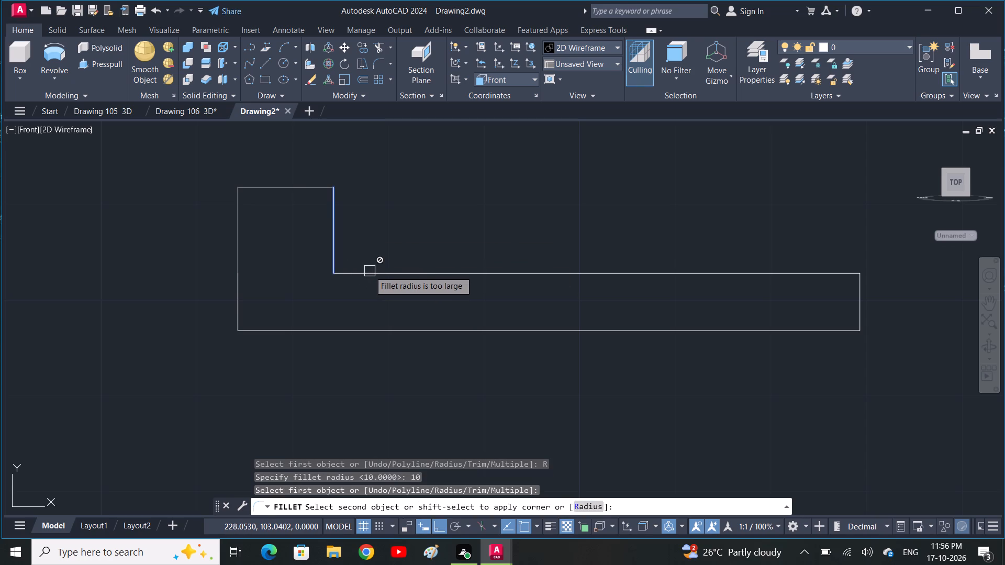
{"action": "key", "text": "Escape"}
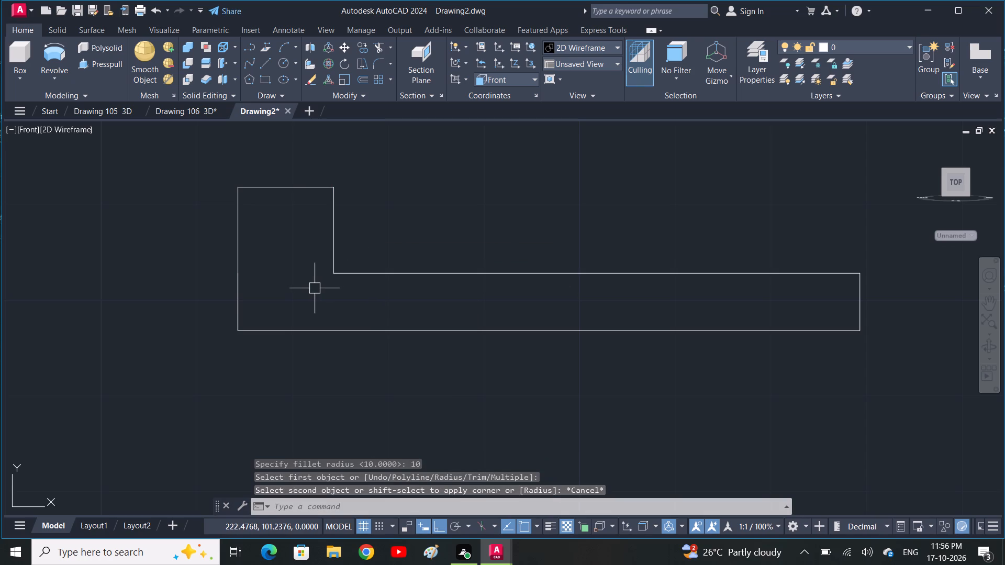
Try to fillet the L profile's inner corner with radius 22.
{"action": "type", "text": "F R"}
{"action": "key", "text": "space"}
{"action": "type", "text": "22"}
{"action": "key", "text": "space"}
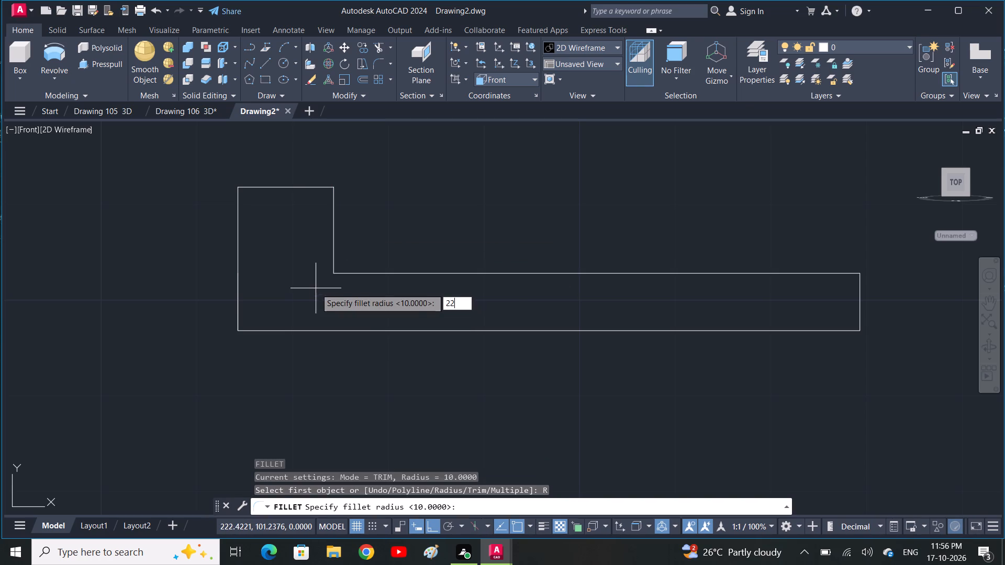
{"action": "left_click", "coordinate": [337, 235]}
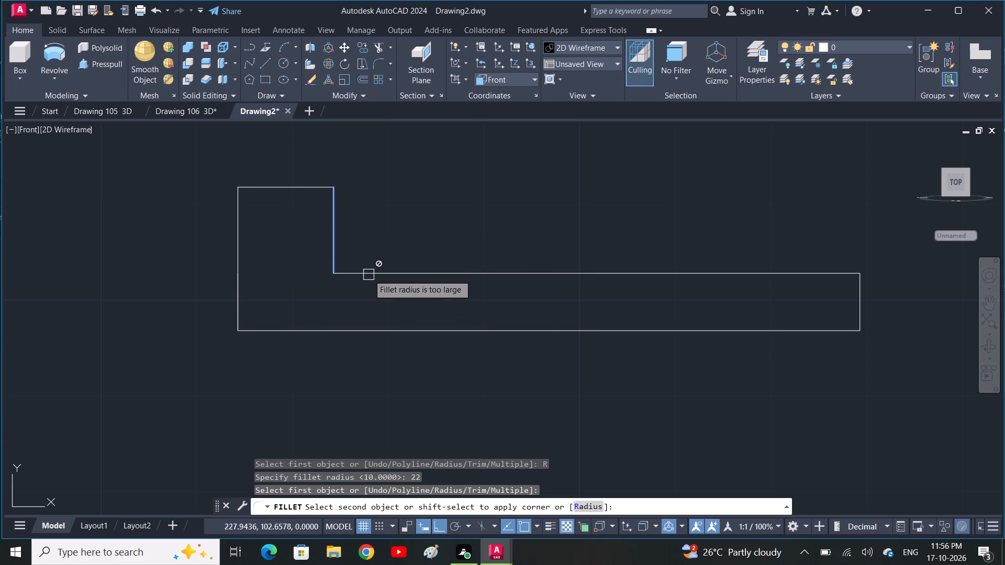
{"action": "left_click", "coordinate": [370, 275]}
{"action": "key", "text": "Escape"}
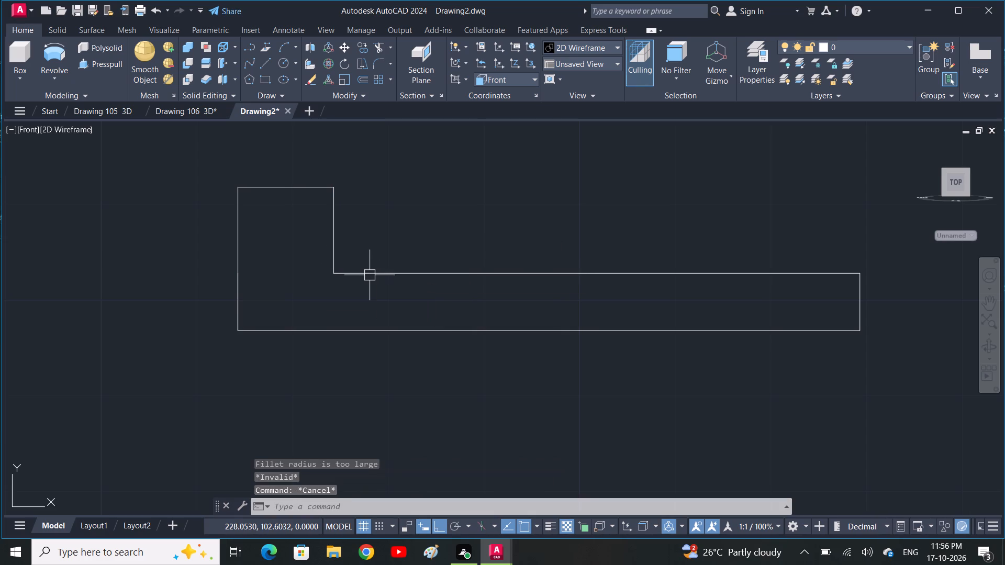
Fillet the L profile's inner corner between the upright and the base's top edge with radius 2.
{"action": "scroll", "coordinate": [327, 287], "scroll_direction": "up", "scroll_amount": 5}
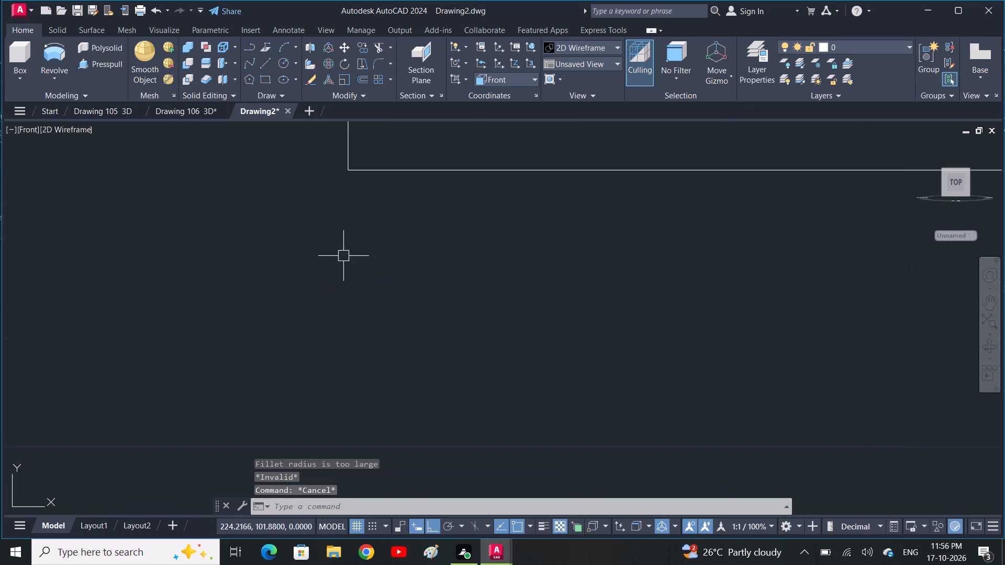
{"action": "middle_click_drag", "start_coordinate": [344, 274], "coordinate": [317, 383]}
{"action": "scroll", "coordinate": [337, 322], "scroll_direction": "down", "scroll_amount": 2}
{"action": "key", "text": "f"}
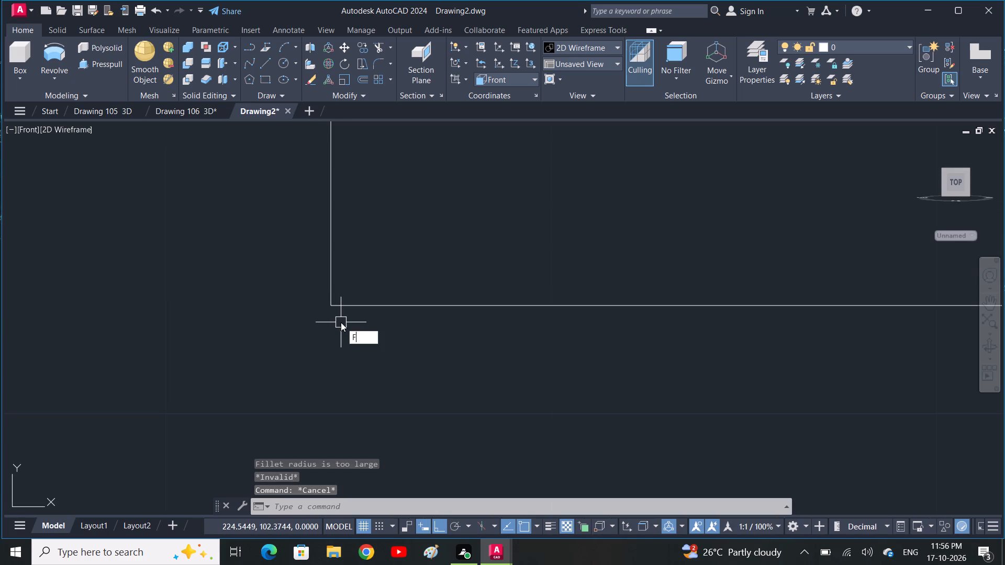
{"action": "key", "text": "space"}
{"action": "type", "text": "R"}
{"action": "key", "text": "space"}
{"action": "key", "text": "2"}
{"action": "key", "text": "space"}
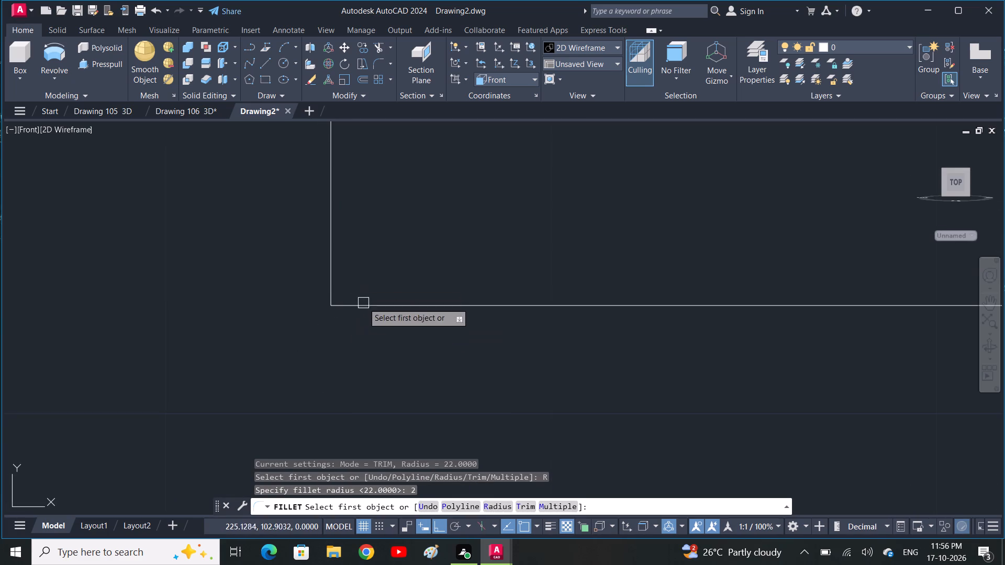
{"action": "left_click", "coordinate": [366, 310]}
{"action": "left_click", "coordinate": [331, 279]}
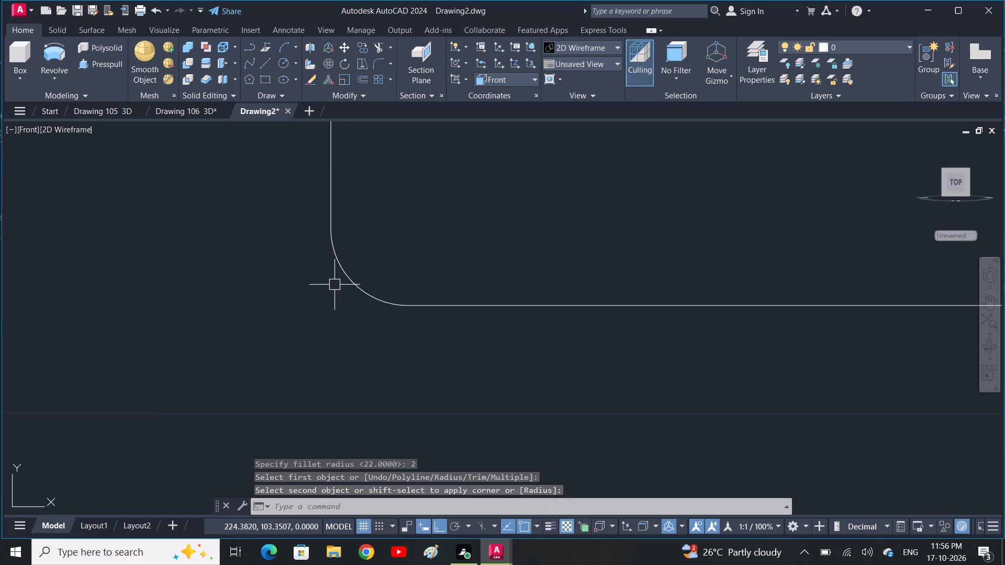
Draw construction lines from the profile's lower-left corner, 30 along the bottom edge and vertically up to the base's top edge.
{"action": "scroll", "coordinate": [337, 291], "scroll_direction": "down", "scroll_amount": 3}
{"action": "middle_click_drag", "start_coordinate": [370, 322], "coordinate": [267, 377]}
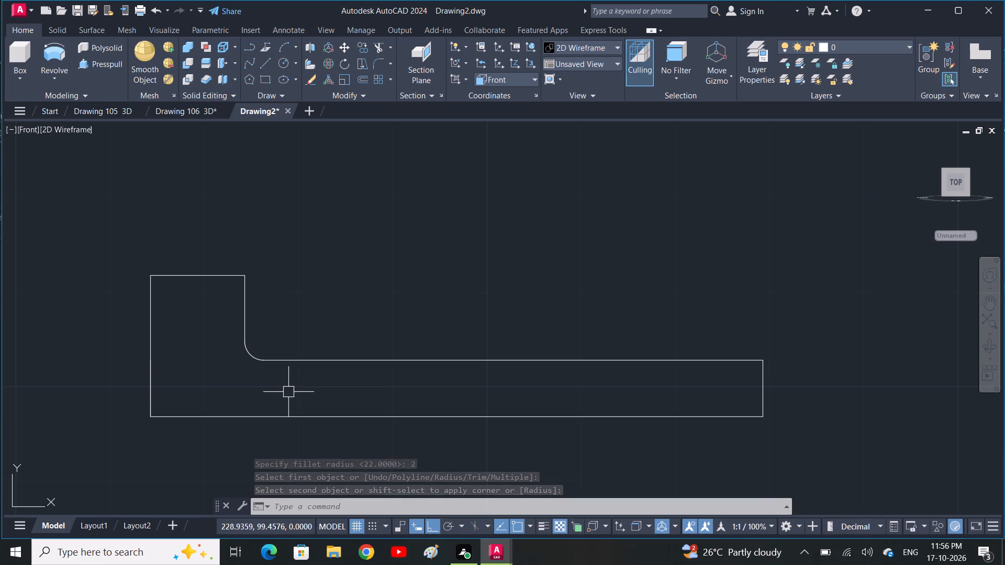
{"action": "type", "text": "L"}
{"action": "key", "text": "space"}
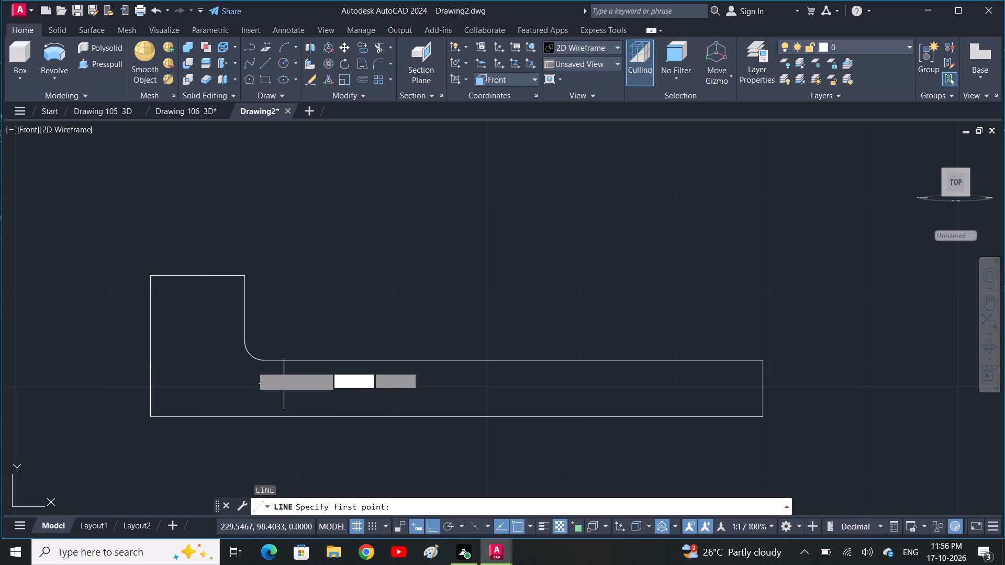
{"action": "left_click", "coordinate": [150, 413]}
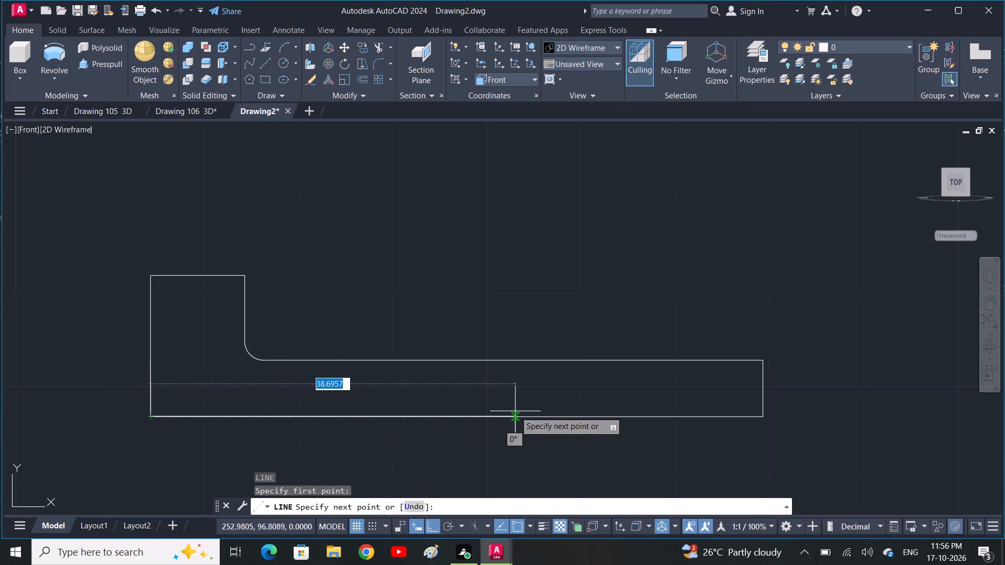
{"action": "type", "text": "30"}
{"action": "key", "text": "space"}
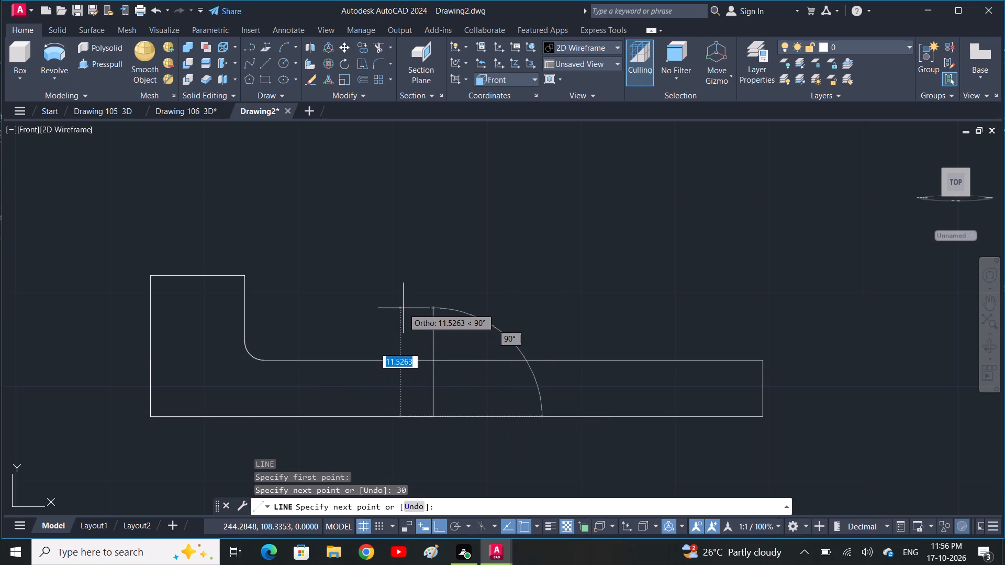
{"action": "left_click", "coordinate": [434, 360]}
{"action": "key", "text": "space"}
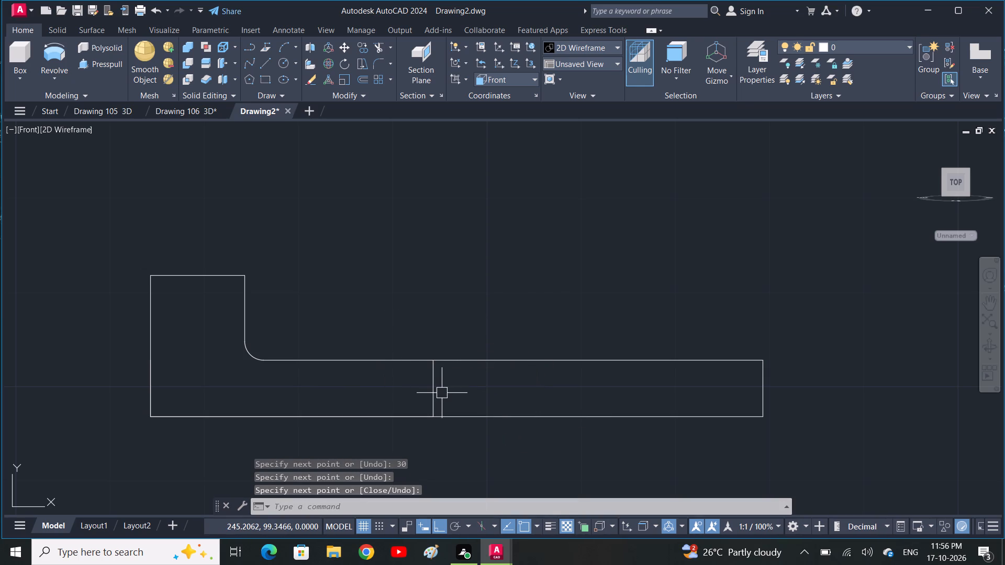
Draw a circle of radius 6 centred where the vertical construction line meets the base's top edge.
{"action": "type", "text": "C"}
{"action": "key", "text": "space"}
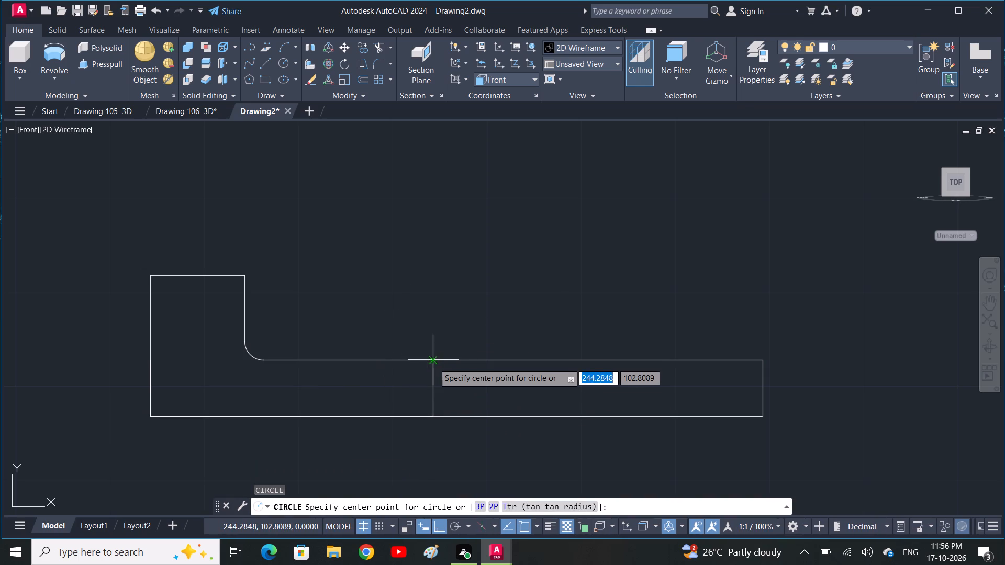
{"action": "left_click", "coordinate": [435, 364]}
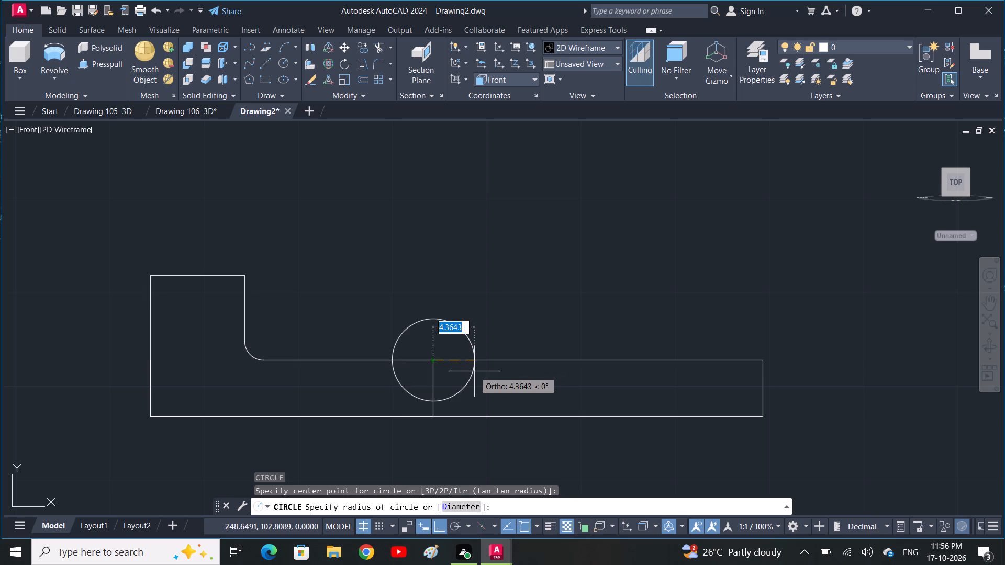
{"action": "type", "text": "6"}
{"action": "key", "text": "space"}
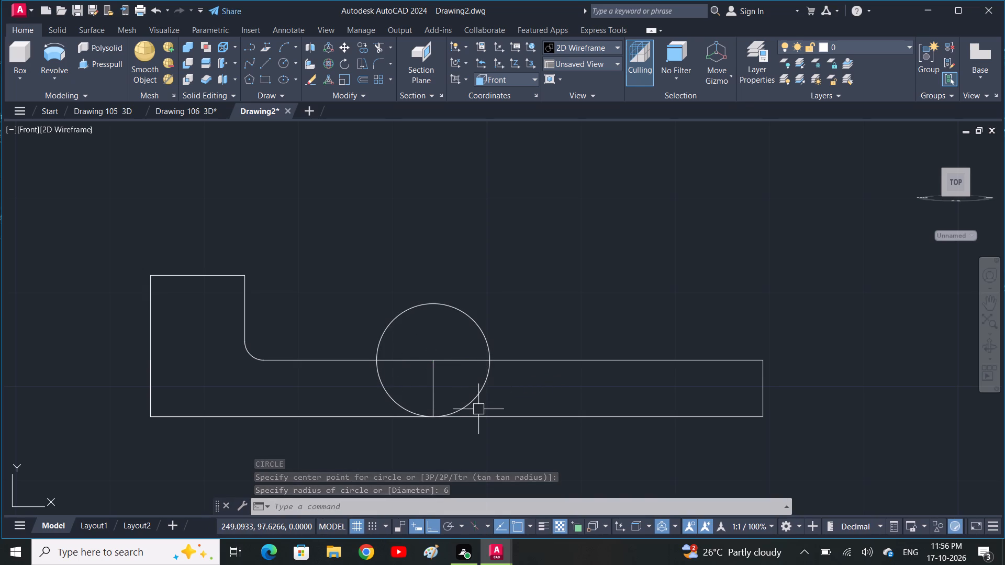
Trim away the circle's lower half and the vertical construction line inside the base.
{"action": "key", "text": "t"}
{"action": "type", "text": "R"}
{"action": "key", "text": "space"}
{"action": "left_click_drag", "start_coordinate": [495, 388], "coordinate": [463, 385]}
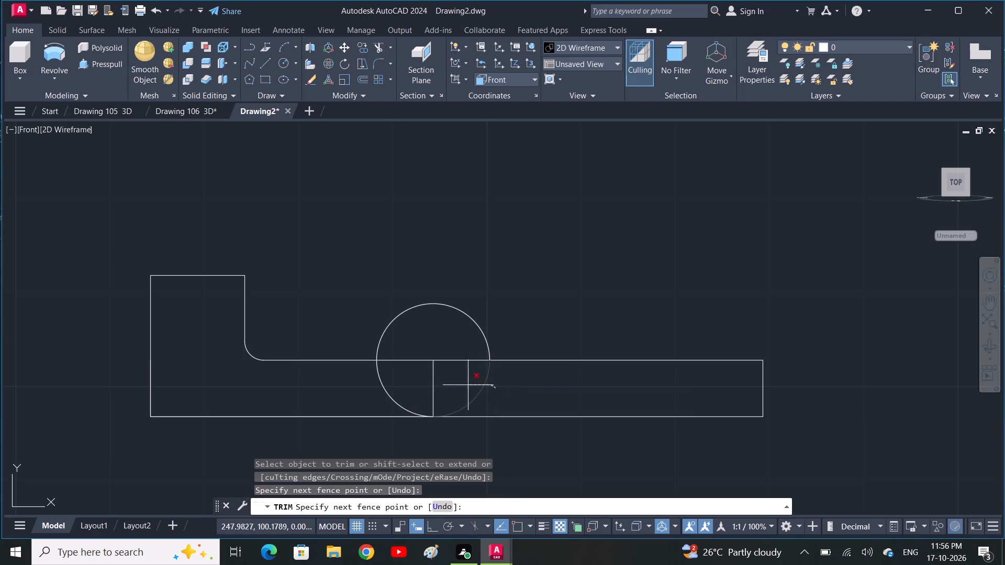
{"action": "left_click_drag", "start_coordinate": [463, 385], "coordinate": [379, 400]}
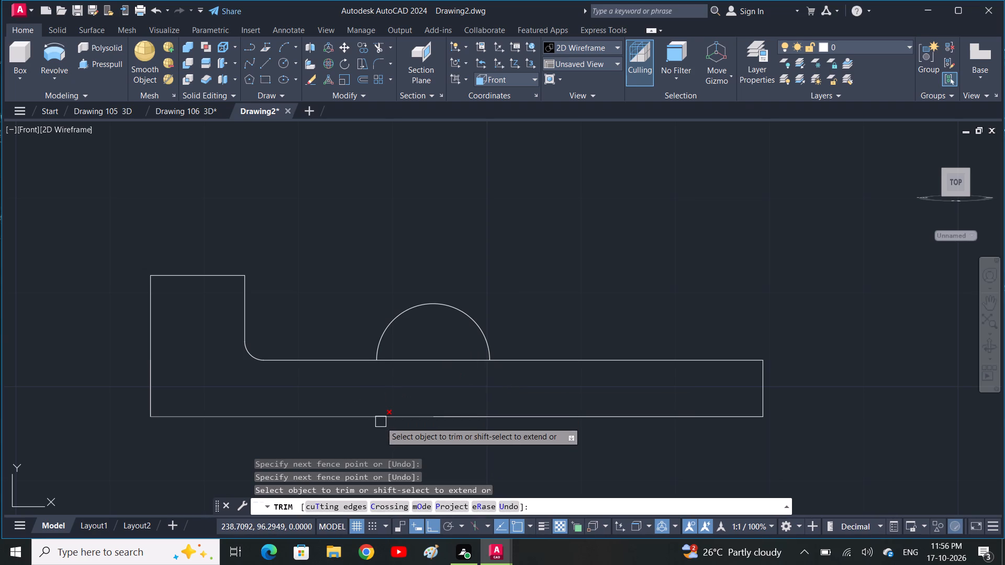
{"action": "key", "text": "Escape"}
Delete the 30-long construction line overlapping the profile's bottom edge.
{"action": "left_click", "coordinate": [388, 416]}
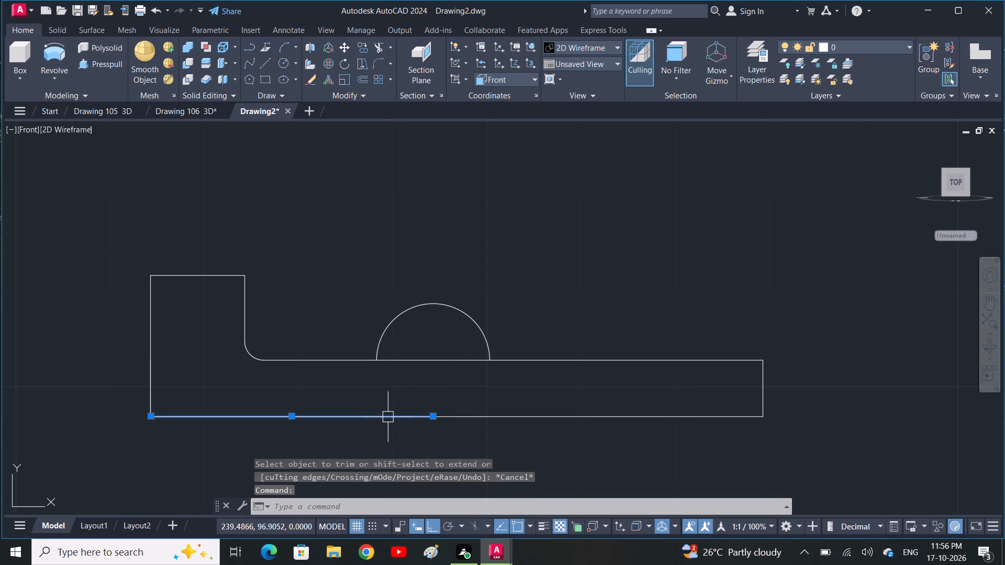
{"action": "key", "text": "Delete"}
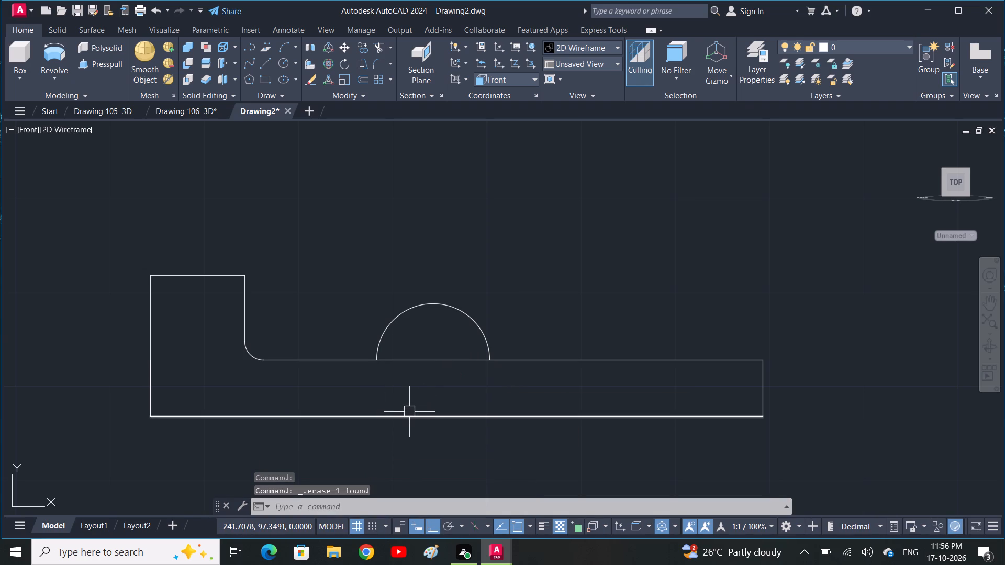
Trim the base's top edge between the two ends of the semicircular arc.
{"action": "type", "text": "TR"}
{"action": "key", "text": "space"}
{"action": "left_click_drag", "start_coordinate": [409, 391], "coordinate": [430, 343]}
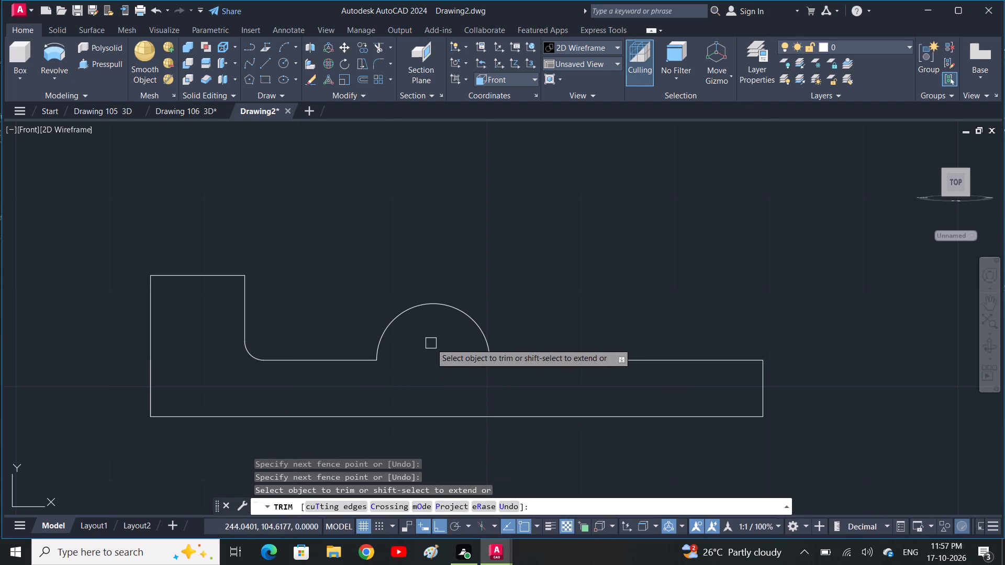
{"action": "key", "text": "Escape"}
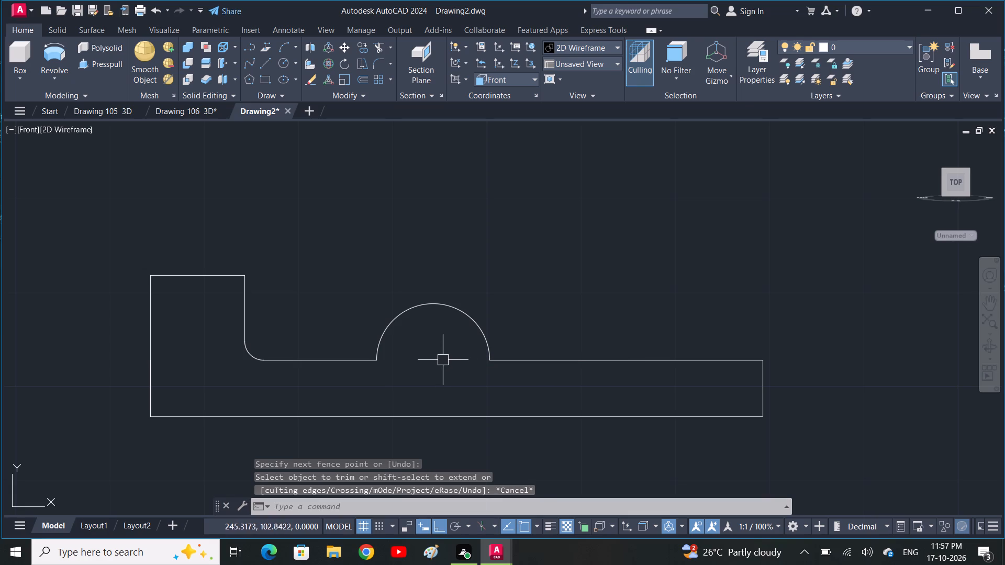
Fillet both corners where the semicircular arc meets the base's top edge with radius 2.
{"action": "key", "text": "f"}
{"action": "key", "text": "space"}
{"action": "key", "text": "r"}
{"action": "key", "text": "space"}
{"action": "type", "text": "2"}
{"action": "key", "text": "space"}
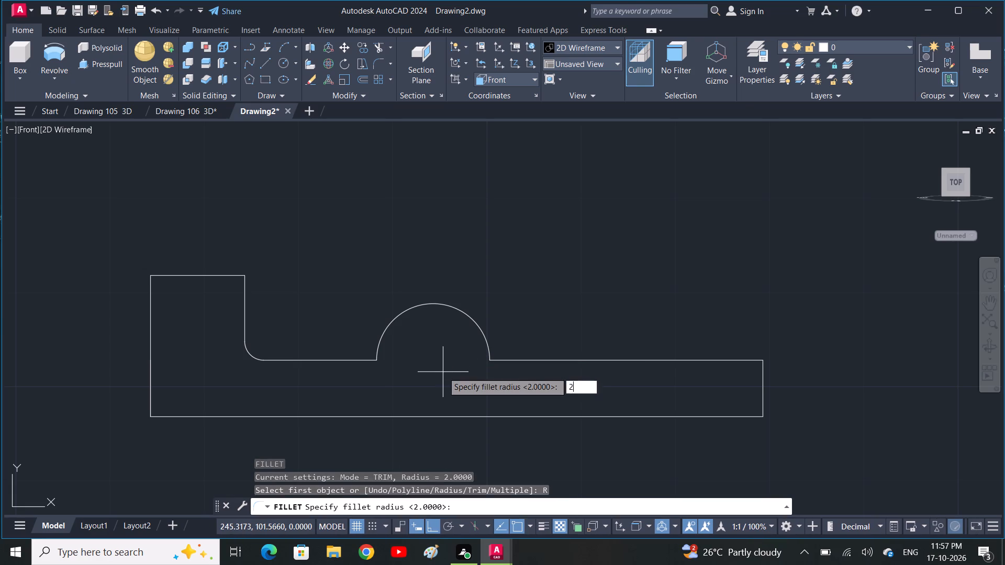
{"action": "left_click", "coordinate": [488, 351]}
{"action": "left_click", "coordinate": [502, 358]}
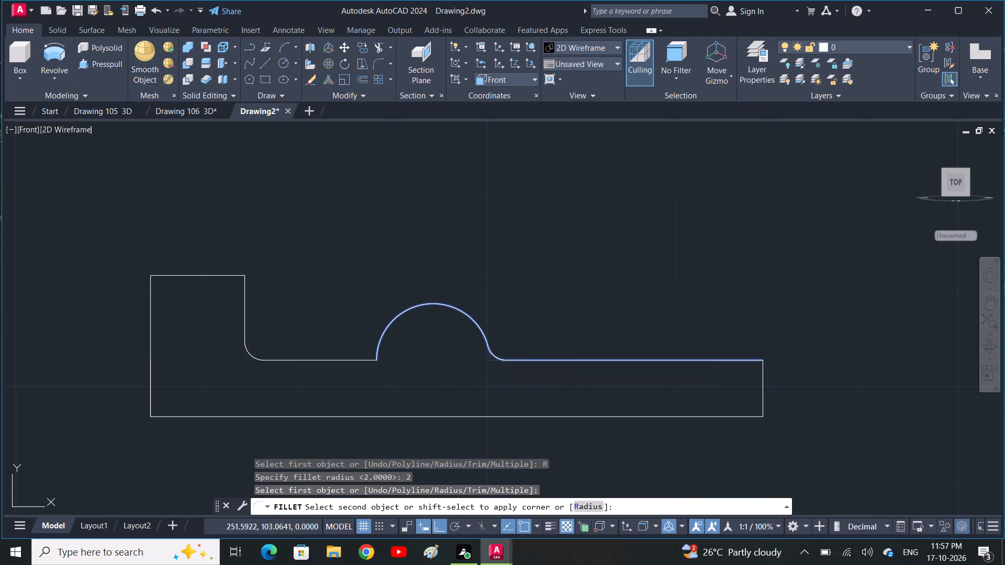
{"action": "key", "text": "space"}
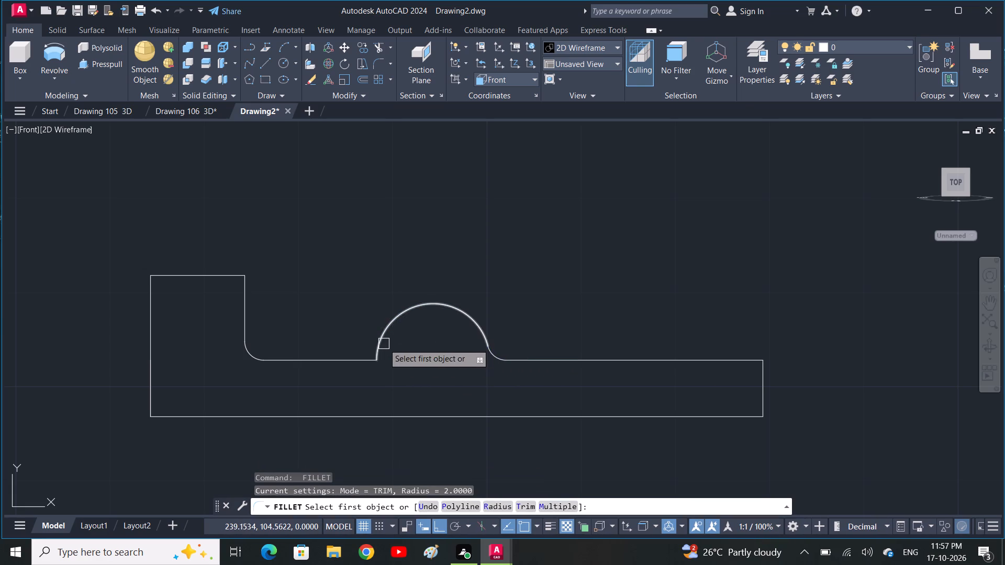
{"action": "left_click", "coordinate": [381, 344]}
{"action": "key", "text": "space"}
{"action": "left_click", "coordinate": [364, 361]}
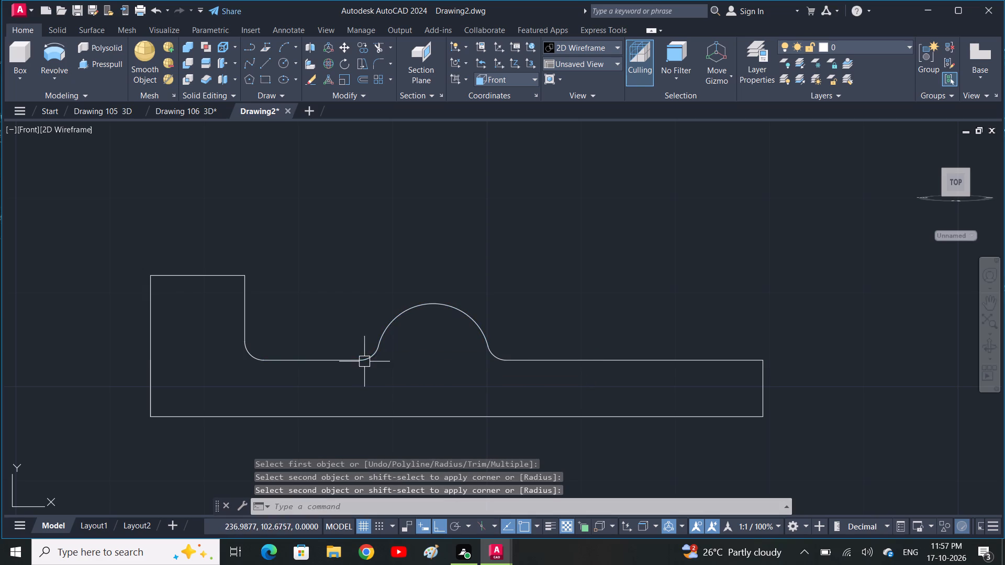
Draw a circle of radius 2 at the centre of the semicircular arc for the hole.
{"action": "middle_click_drag", "start_coordinate": [477, 385], "coordinate": [476, 386]}
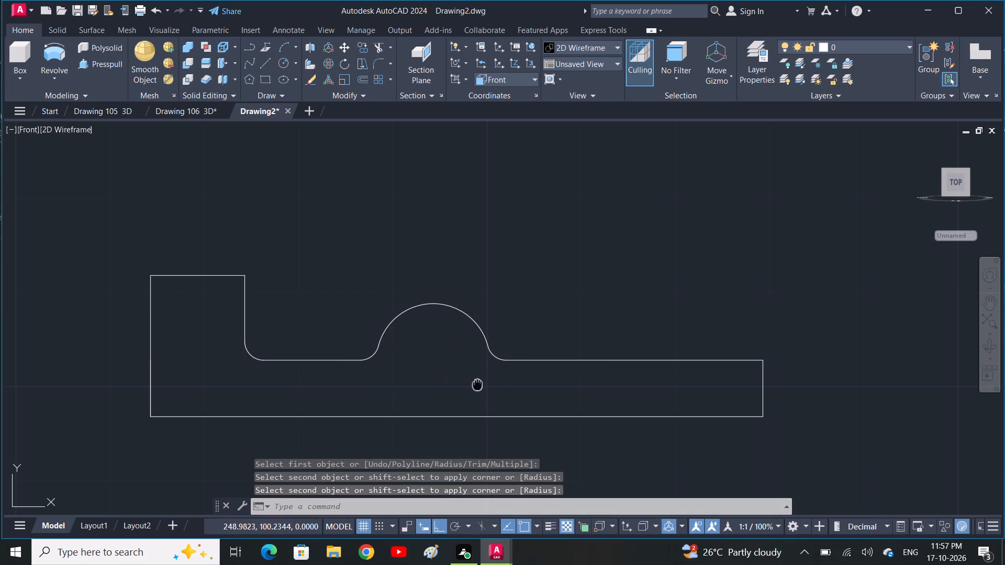
{"action": "middle_click_drag", "start_coordinate": [476, 386], "coordinate": [423, 380]}
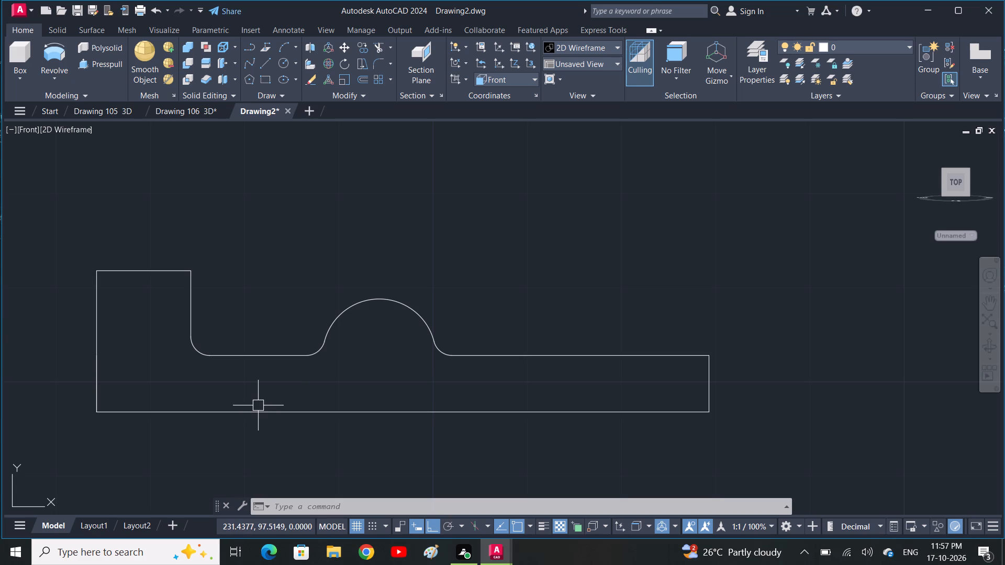
{"action": "scroll", "coordinate": [307, 393], "scroll_direction": "down", "scroll_amount": 1}
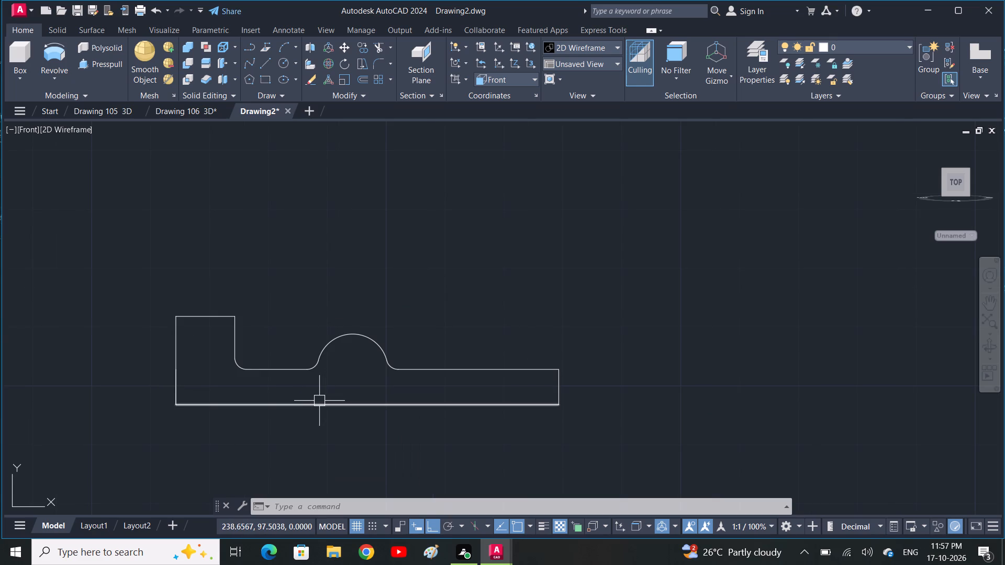
{"action": "type", "text": "C"}
{"action": "key", "text": "space"}
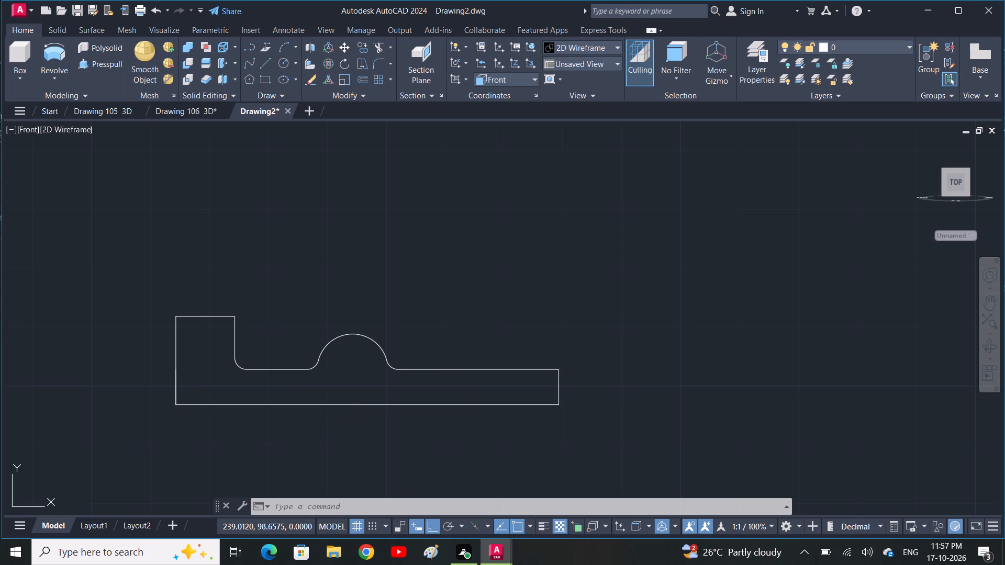
{"action": "left_click", "coordinate": [351, 370]}
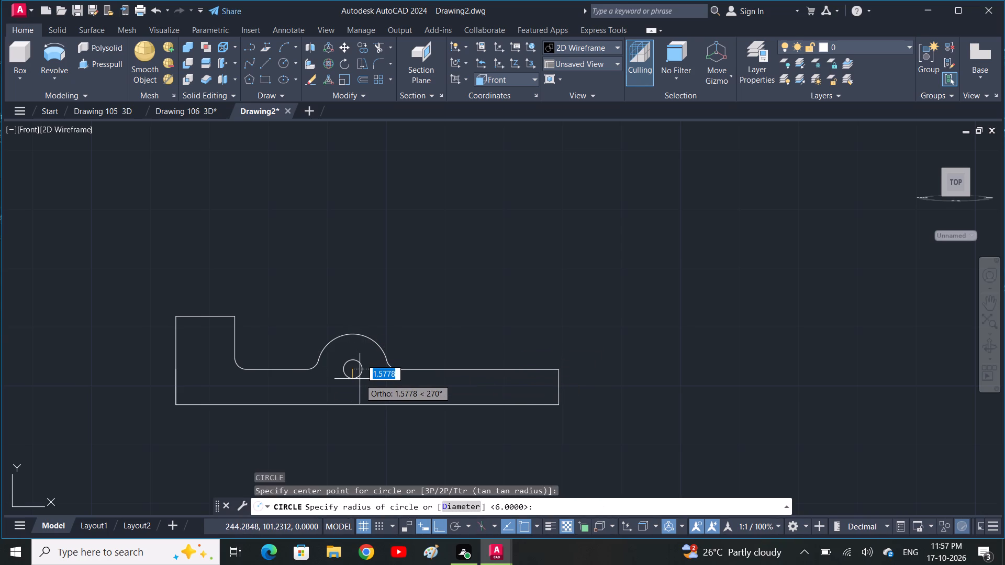
{"action": "key", "text": "2"}
{"action": "key", "text": "space"}
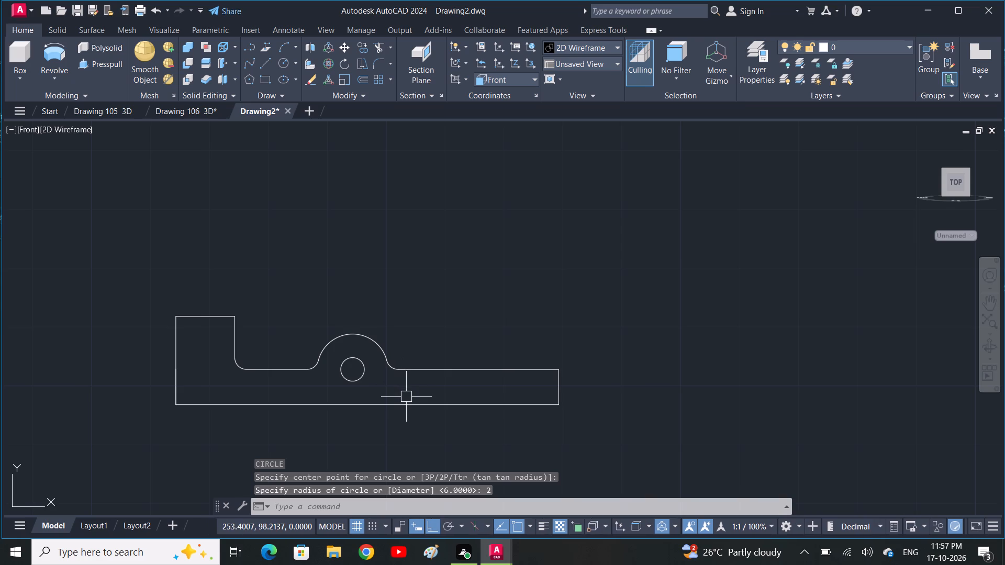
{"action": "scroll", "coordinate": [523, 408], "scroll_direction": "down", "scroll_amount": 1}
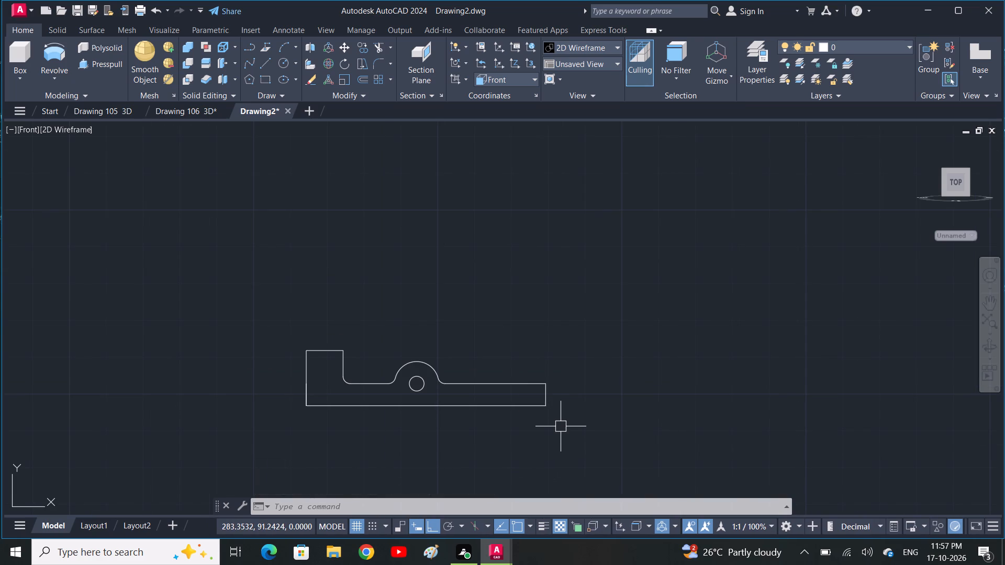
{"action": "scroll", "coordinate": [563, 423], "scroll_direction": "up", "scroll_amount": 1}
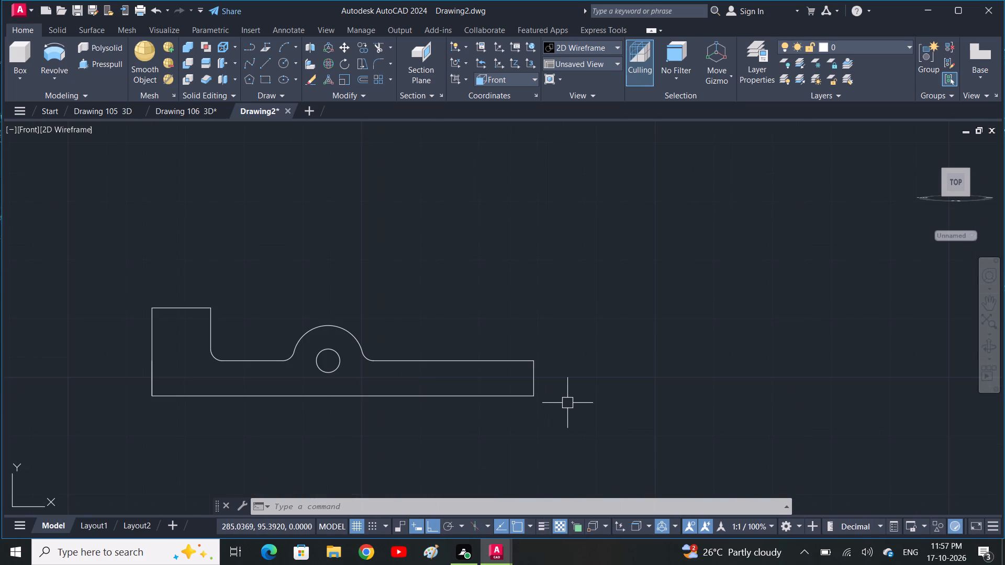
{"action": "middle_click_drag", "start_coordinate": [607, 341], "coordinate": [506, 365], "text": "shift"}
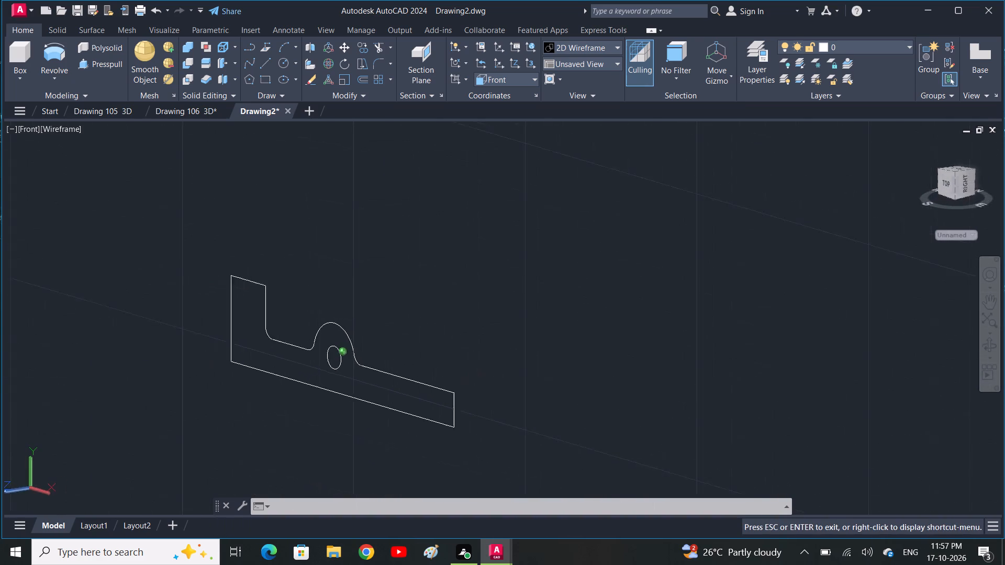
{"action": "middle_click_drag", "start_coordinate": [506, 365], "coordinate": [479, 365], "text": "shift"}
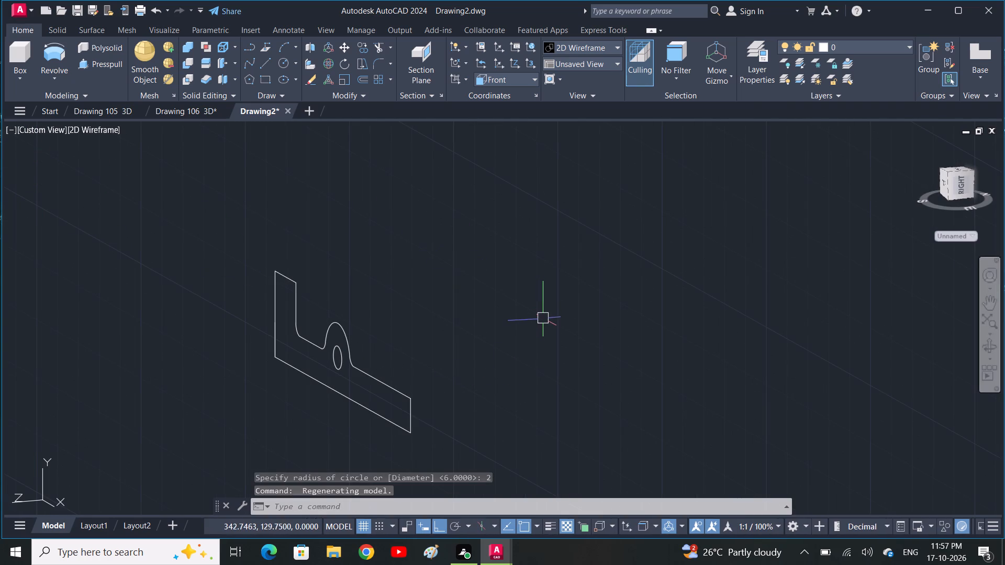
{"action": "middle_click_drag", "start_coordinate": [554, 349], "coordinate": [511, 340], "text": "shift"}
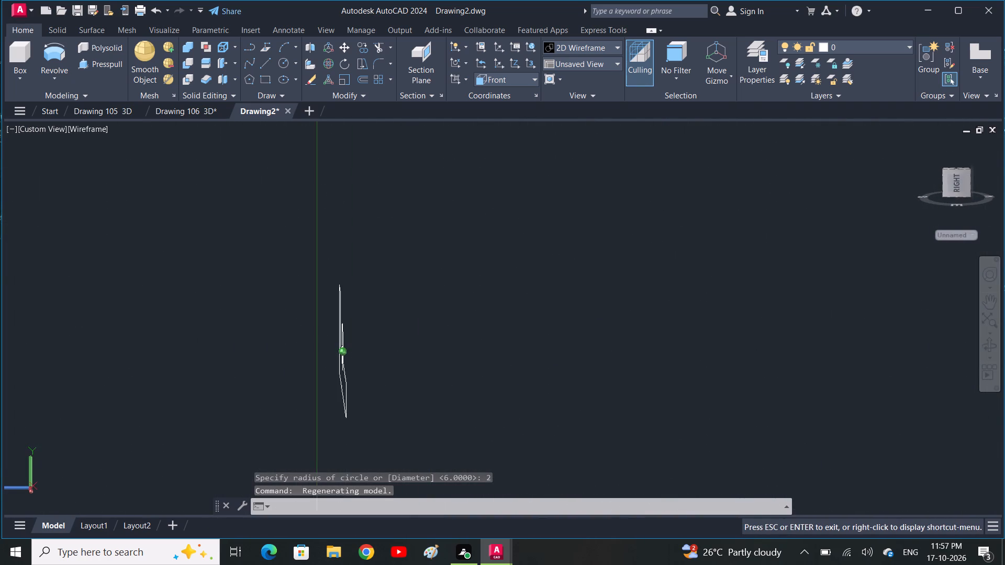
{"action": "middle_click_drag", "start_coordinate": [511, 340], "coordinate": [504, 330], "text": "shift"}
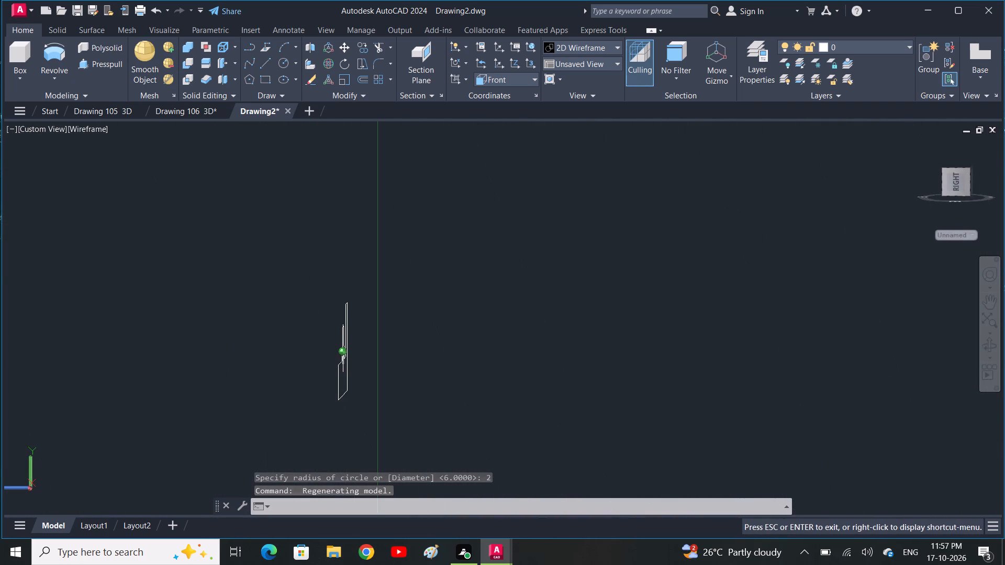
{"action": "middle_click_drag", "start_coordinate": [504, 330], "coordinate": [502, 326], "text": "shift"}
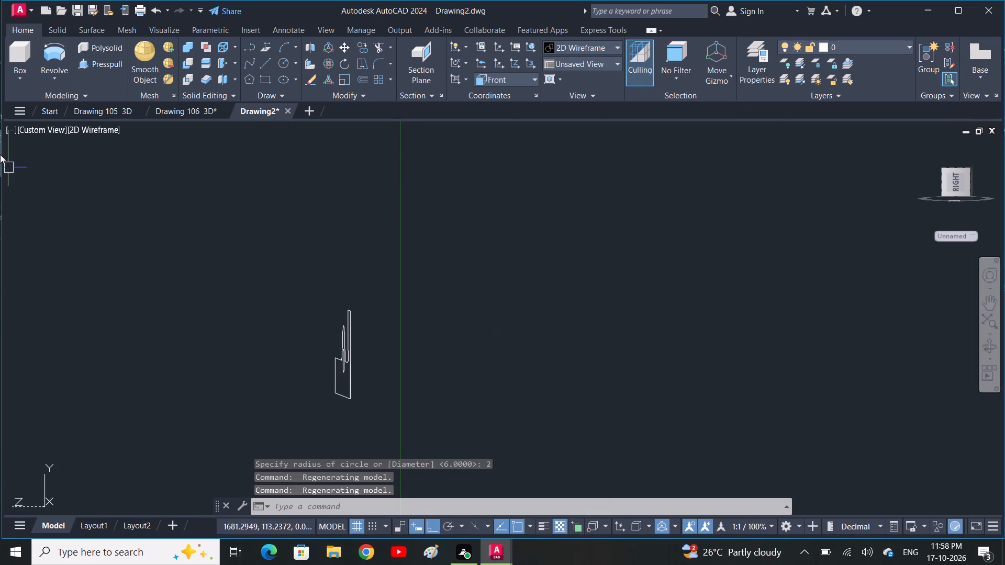
Examine the profile in the Left, Right and SW Isometric views, including orbited angles, to find a suitable orientation for extrusion.
{"action": "left_click", "coordinate": [36, 136]}
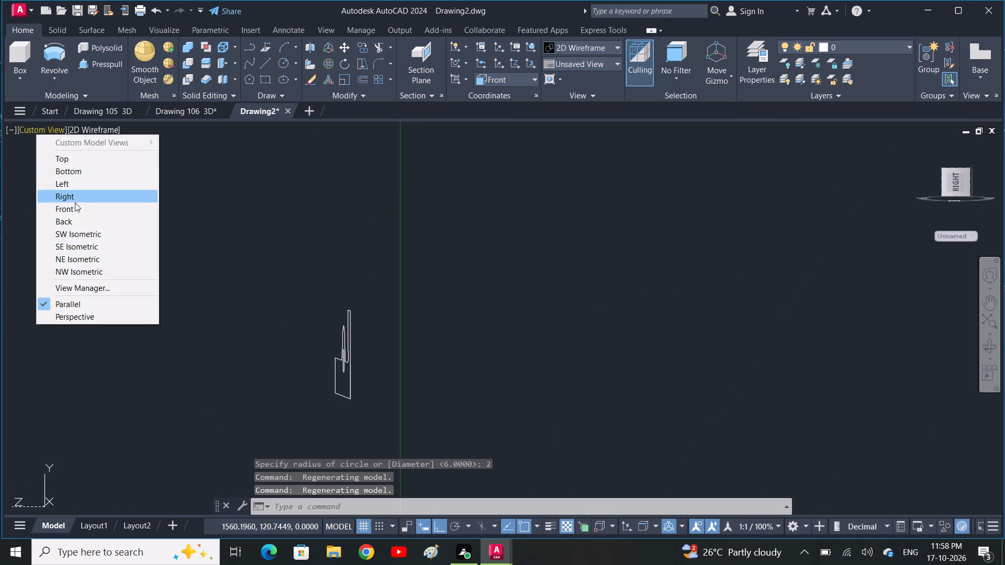
{"action": "left_click", "coordinate": [76, 179]}
{"action": "scroll", "coordinate": [271, 277], "scroll_direction": "down", "scroll_amount": 2}
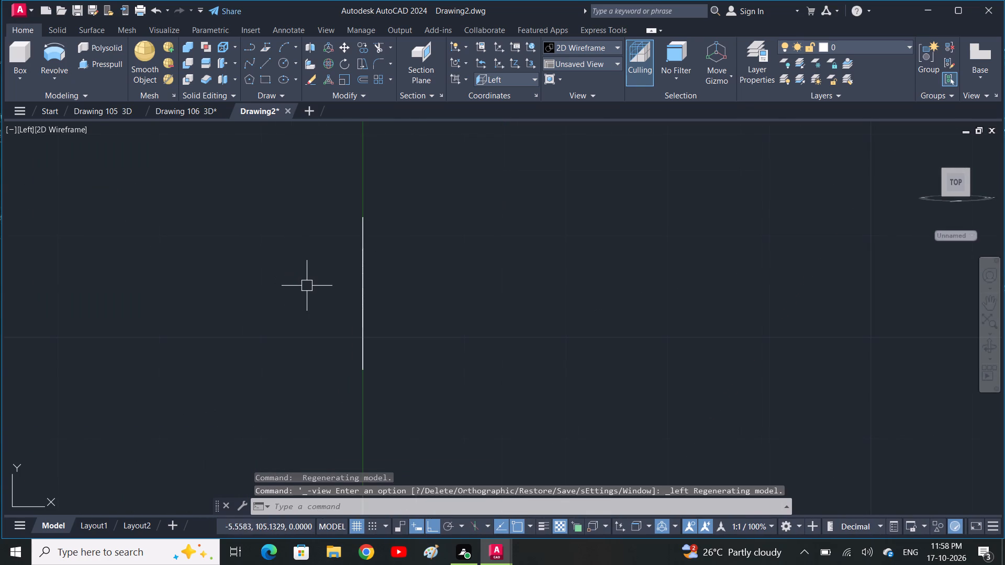
{"action": "middle_click_drag", "start_coordinate": [384, 304], "coordinate": [418, 300], "text": "shift"}
{"action": "scroll", "coordinate": [418, 300], "scroll_direction": "down", "scroll_amount": 1}
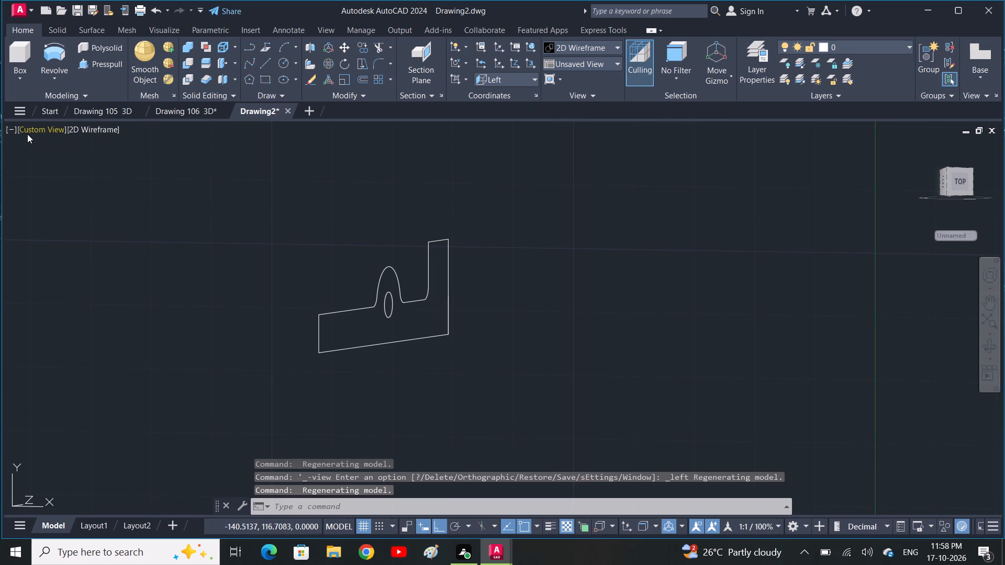
{"action": "left_click", "coordinate": [29, 131]}
{"action": "left_click", "coordinate": [63, 196]}
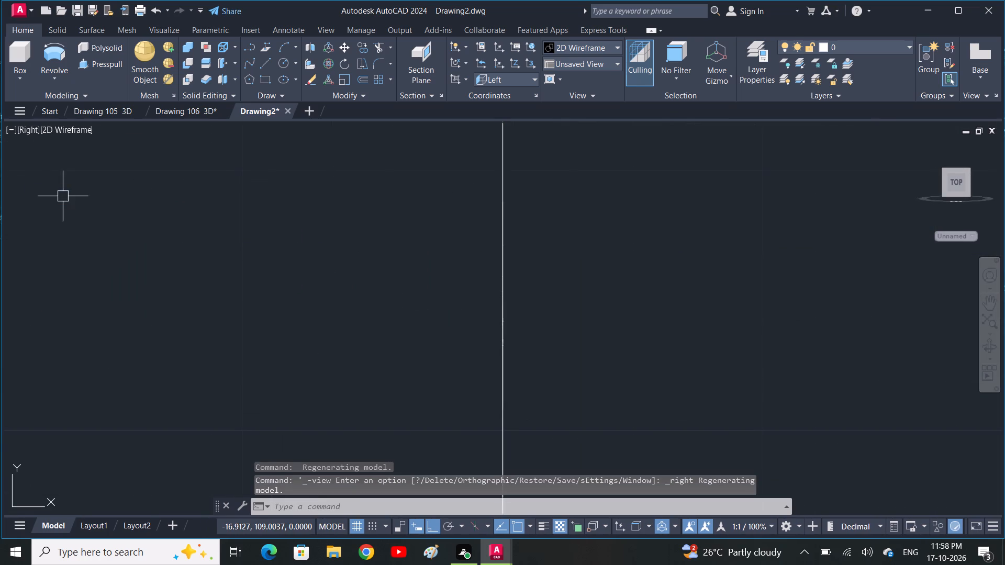
{"action": "scroll", "coordinate": [286, 279], "scroll_direction": "down", "scroll_amount": 1}
{"action": "middle_click_drag", "start_coordinate": [299, 294], "coordinate": [327, 294], "text": "shift"}
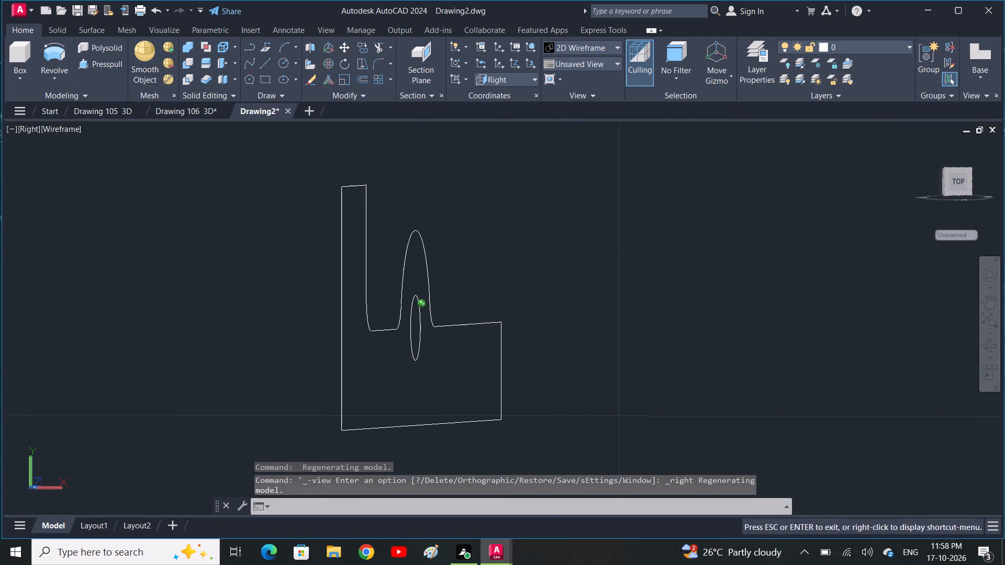
{"action": "middle_click_drag", "start_coordinate": [327, 294], "coordinate": [330, 297], "text": "shift"}
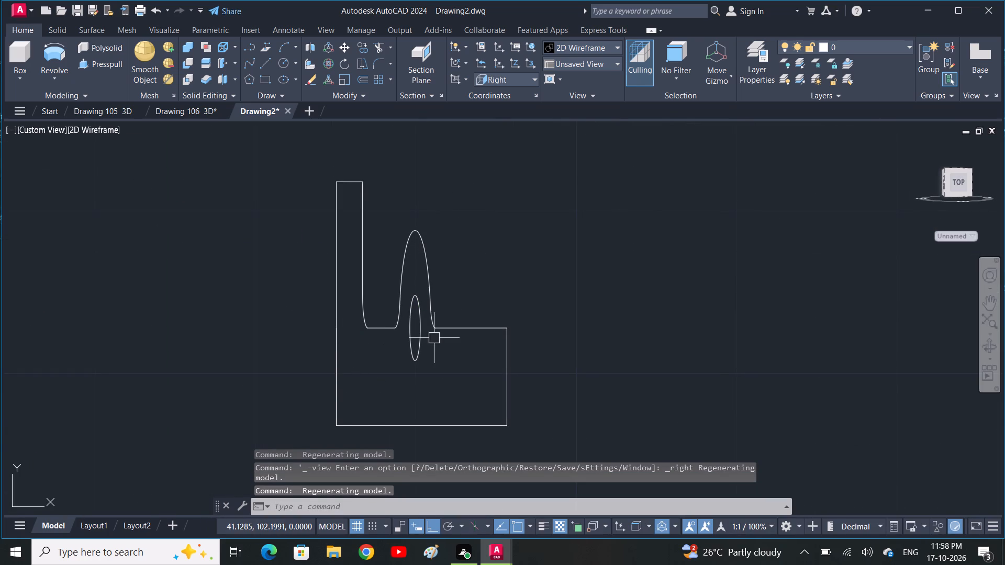
{"action": "middle_click_drag", "start_coordinate": [435, 337], "coordinate": [343, 354]}
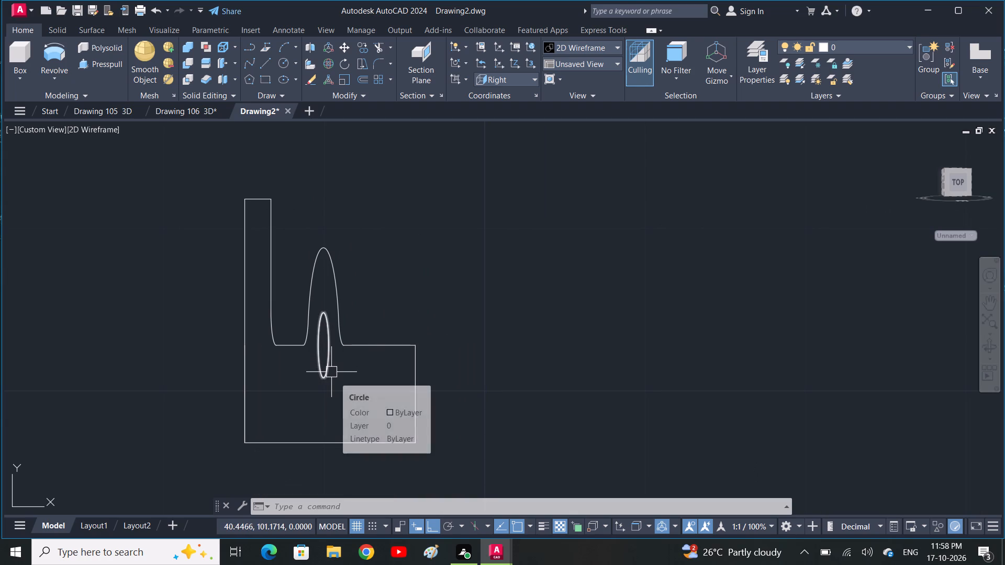
{"action": "left_click", "coordinate": [44, 128]}
{"action": "left_click", "coordinate": [99, 231]}
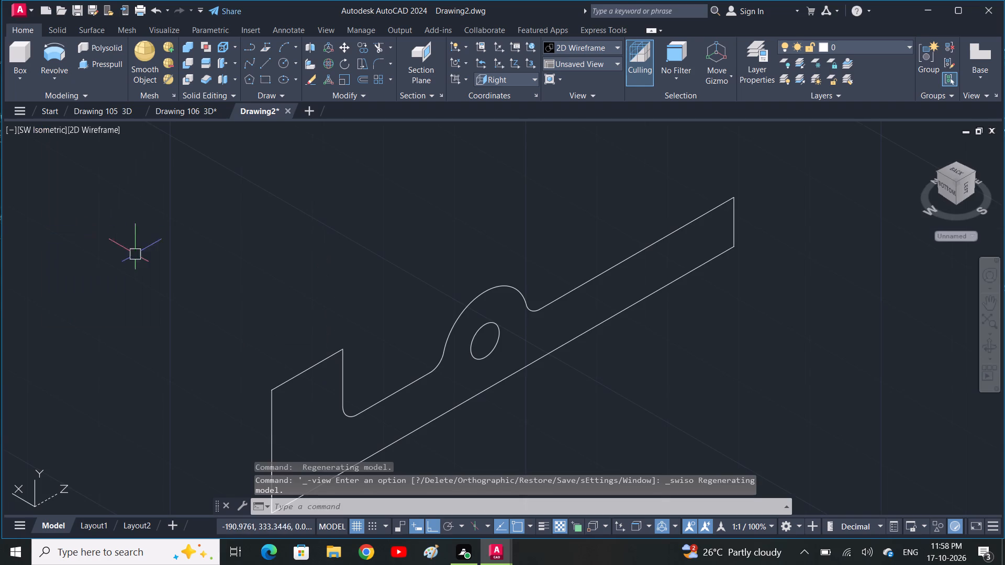
{"action": "scroll", "coordinate": [239, 290], "scroll_direction": "down", "scroll_amount": 1}
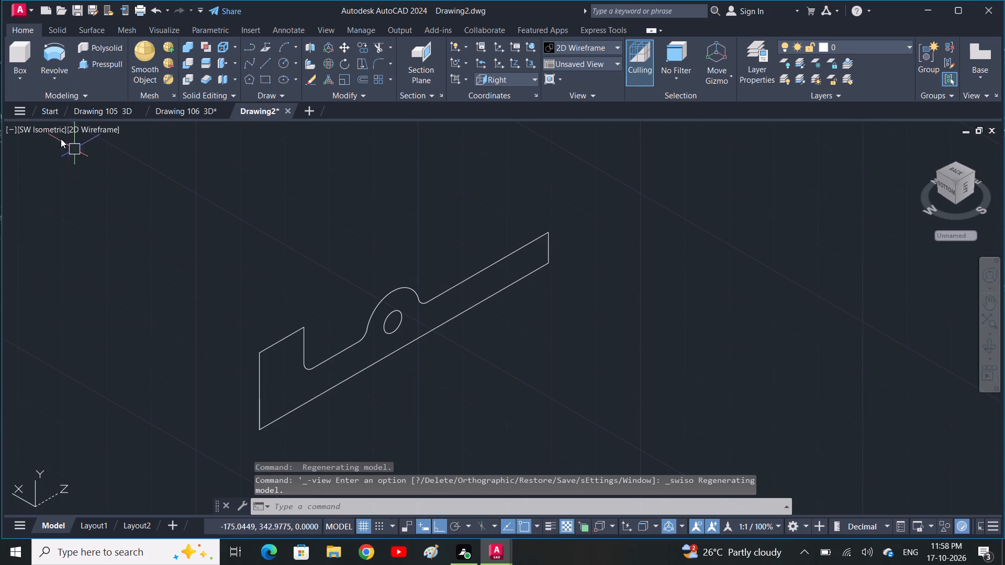
Set the view to SE Isometric with the whole profile in sight.
{"action": "left_click", "coordinate": [31, 131]}
{"action": "left_click", "coordinate": [90, 248]}
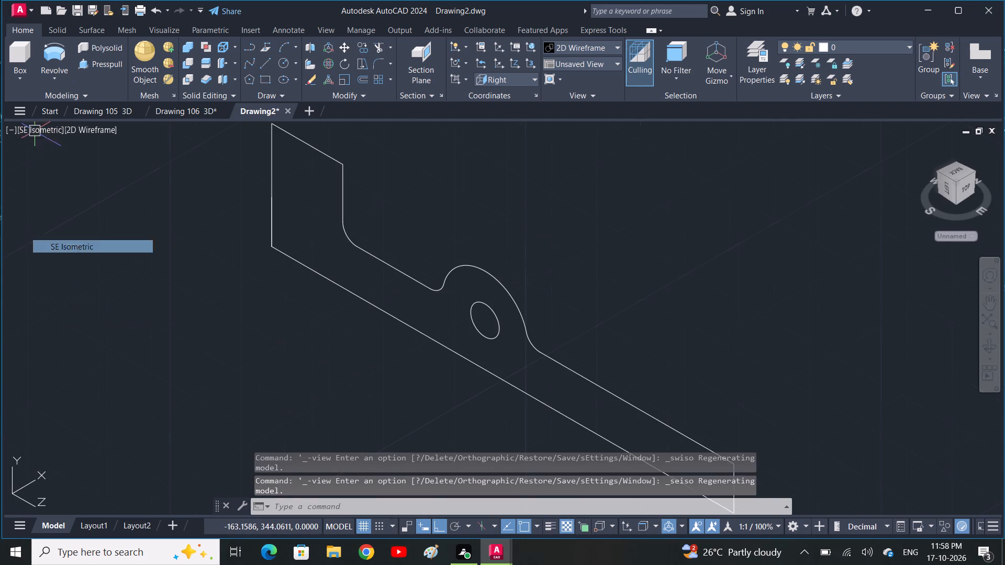
{"action": "scroll", "coordinate": [204, 288], "scroll_direction": "down", "scroll_amount": 1}
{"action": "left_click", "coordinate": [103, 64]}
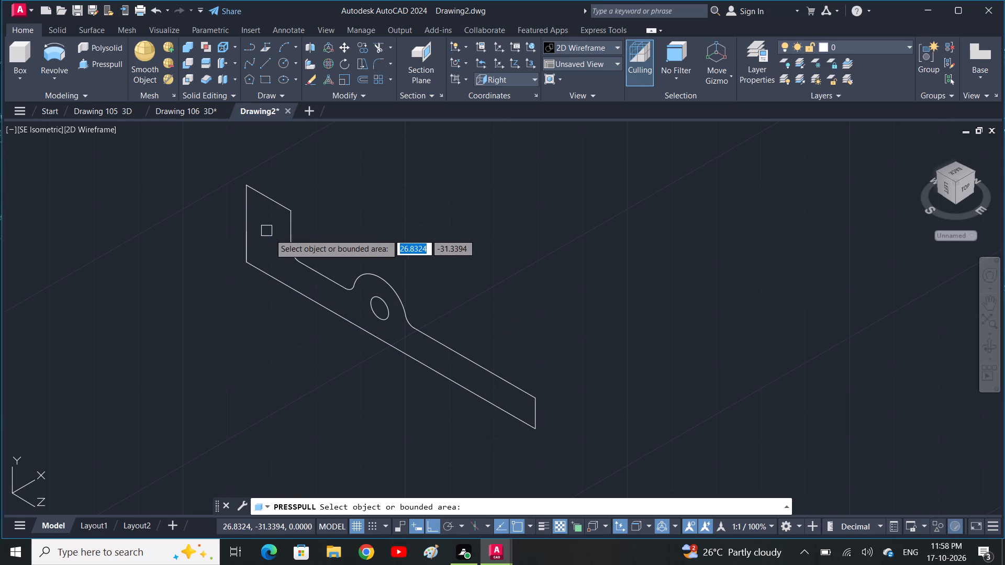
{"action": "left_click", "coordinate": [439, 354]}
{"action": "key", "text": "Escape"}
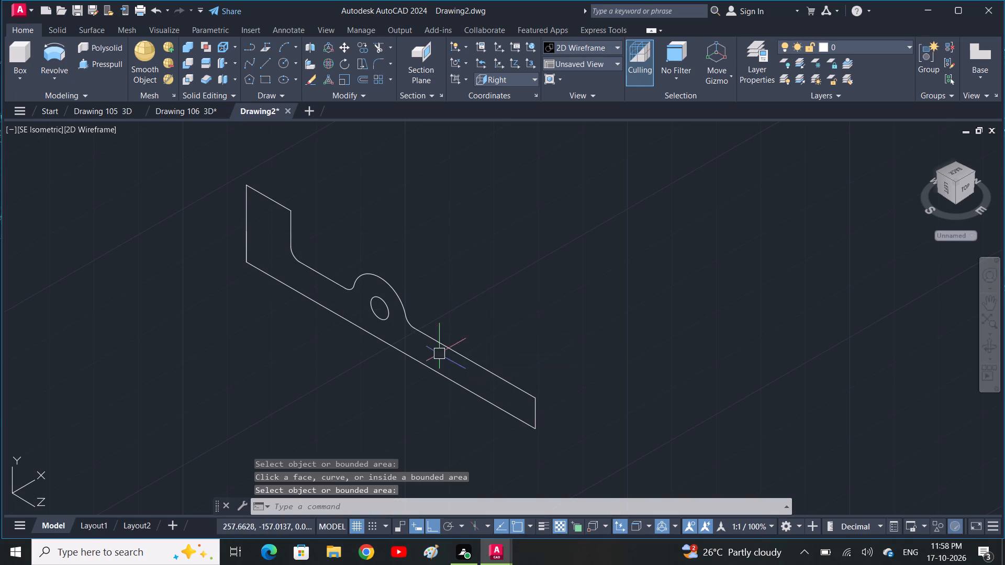
Join the connected lines and arcs of the profile outline into a single polyline.
{"action": "left_click_drag", "start_coordinate": [584, 448], "coordinate": [580, 440]}
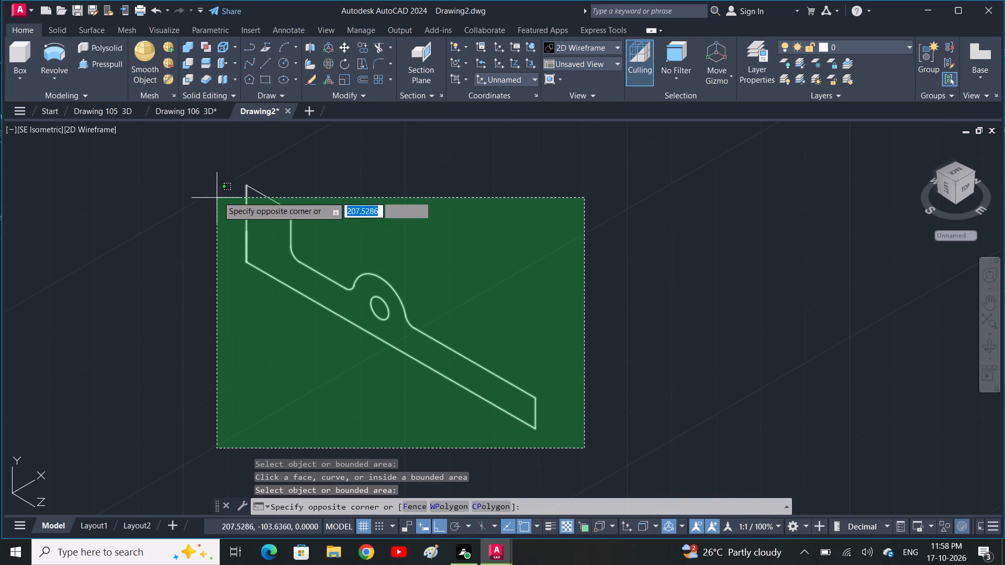
{"action": "left_click", "coordinate": [224, 175]}
{"action": "key", "text": "j"}
{"action": "key", "text": "space"}
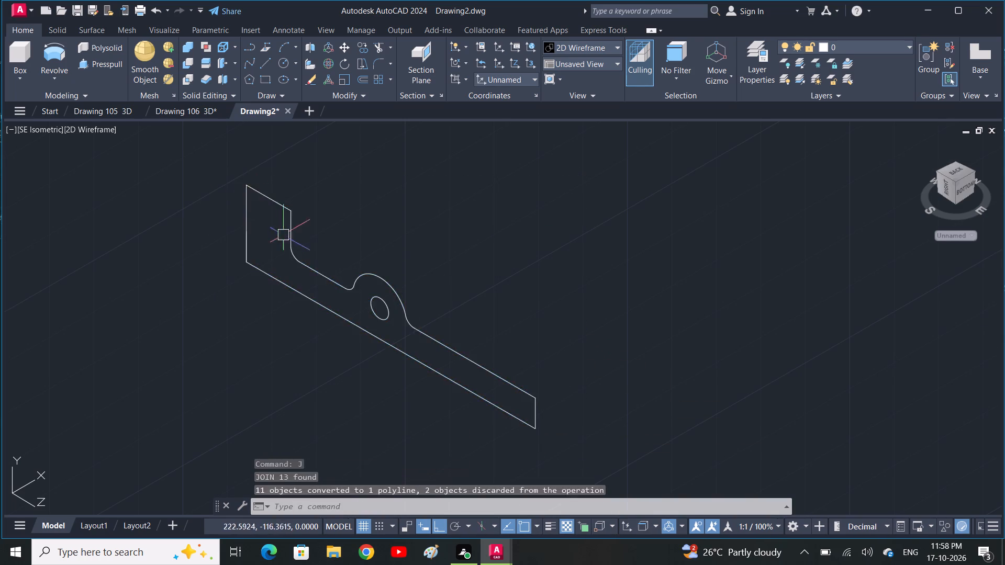
Presspull the joined L-shaped profile backwards to an extrusion height of 50.
{"action": "left_click", "coordinate": [102, 59]}
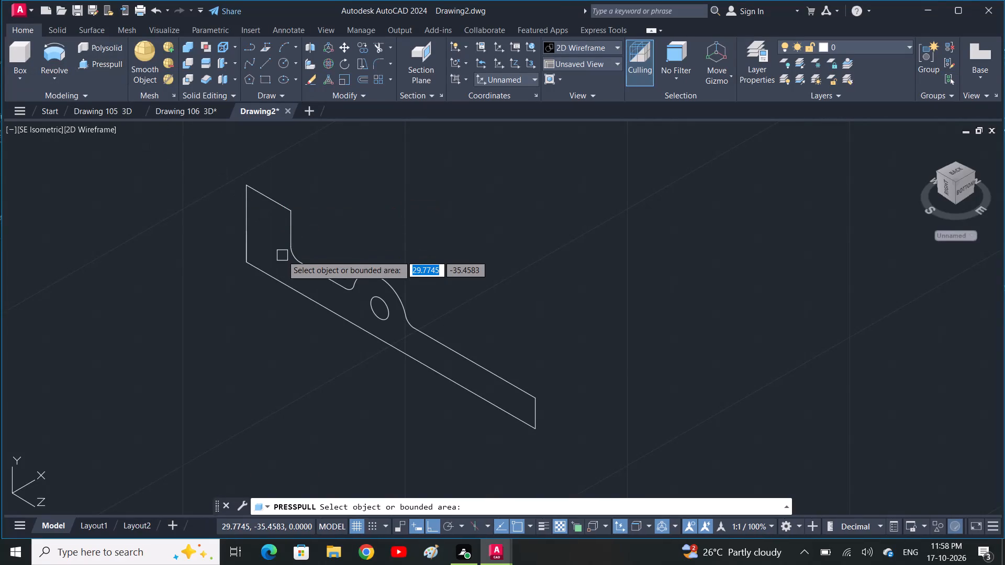
{"action": "left_click", "coordinate": [287, 221]}
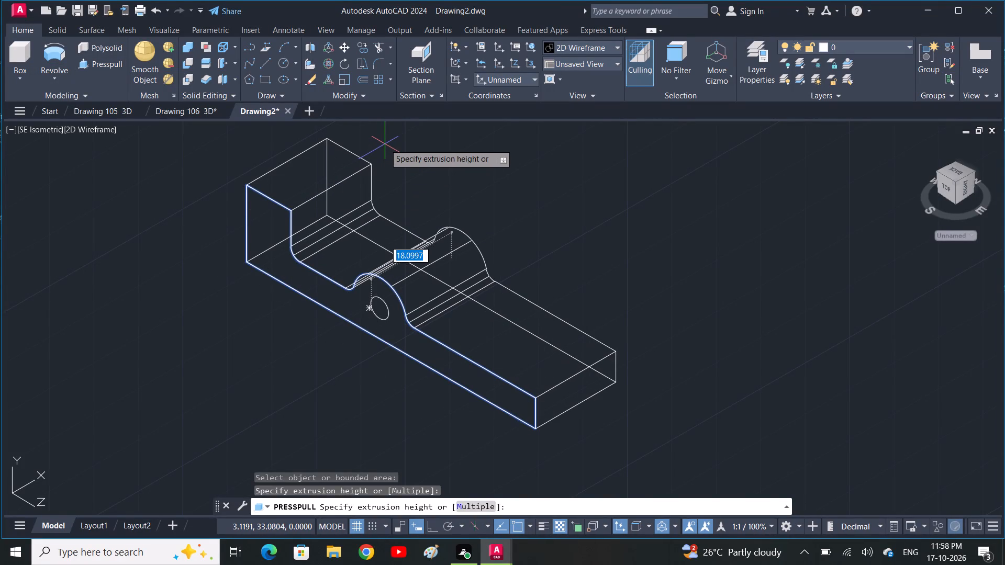
{"action": "key", "text": "5"}
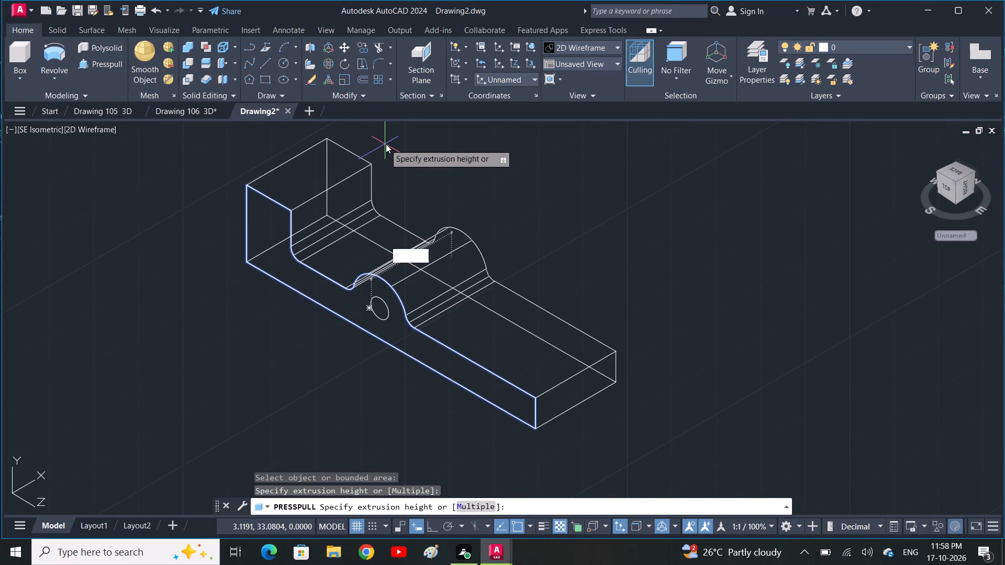
{"action": "key", "text": "0"}
{"action": "key", "text": "space"}
{"action": "key", "text": "Escape"}
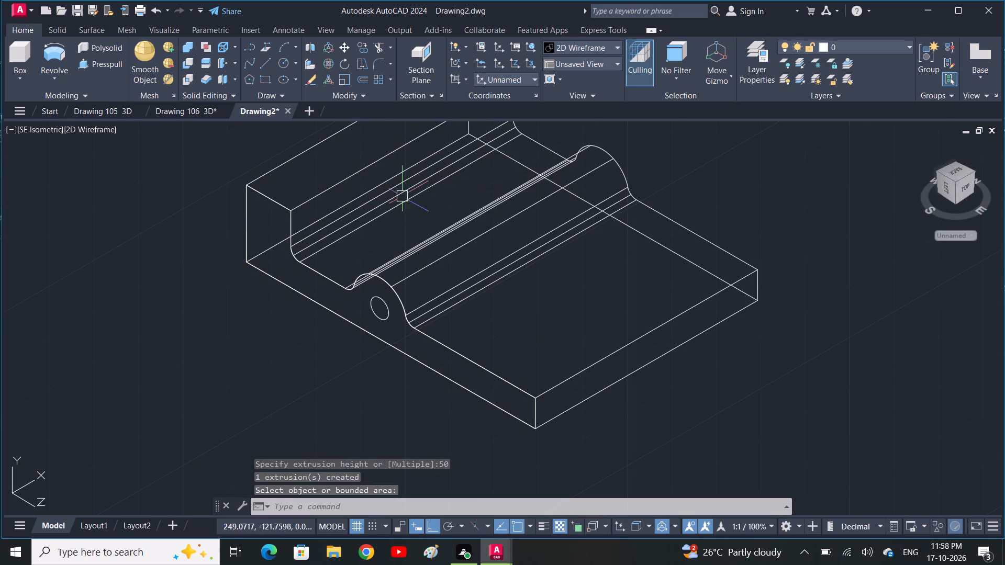
Presspull the radius 2 circle to an extrusion height of 50 to form a cylinder through the boss.
{"action": "left_click", "coordinate": [107, 65]}
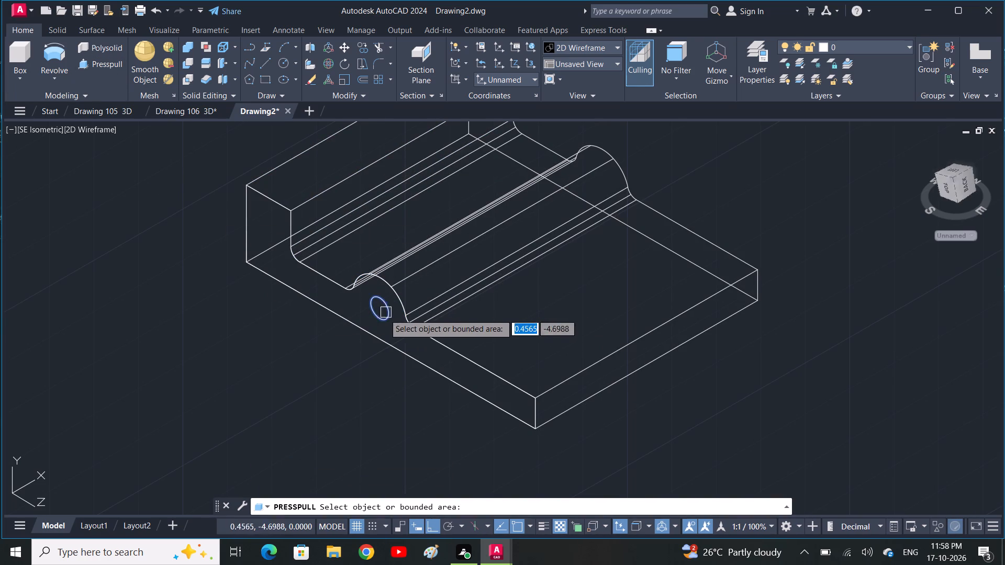
{"action": "left_click", "coordinate": [382, 317]}
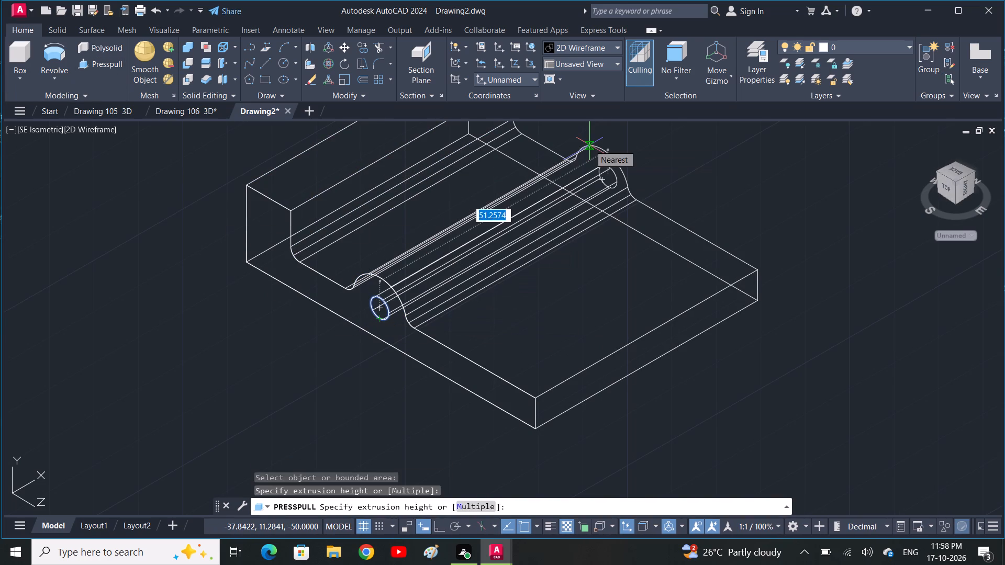
{"action": "key", "text": "5"}
{"action": "key", "text": "0"}
{"action": "key", "text": "space"}
{"action": "key", "text": "Escape"}
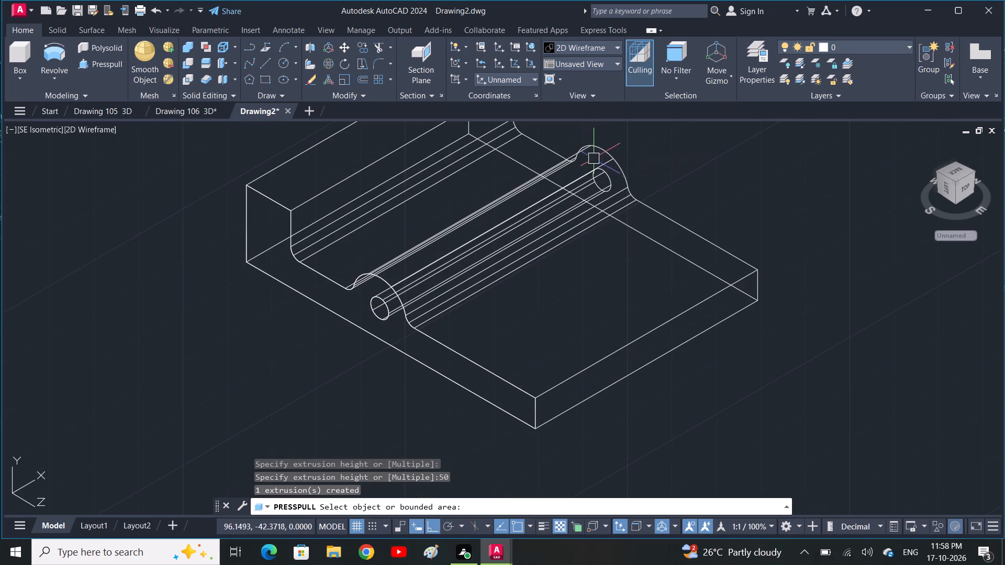
{"action": "middle_click_drag", "start_coordinate": [620, 213], "coordinate": [612, 286]}
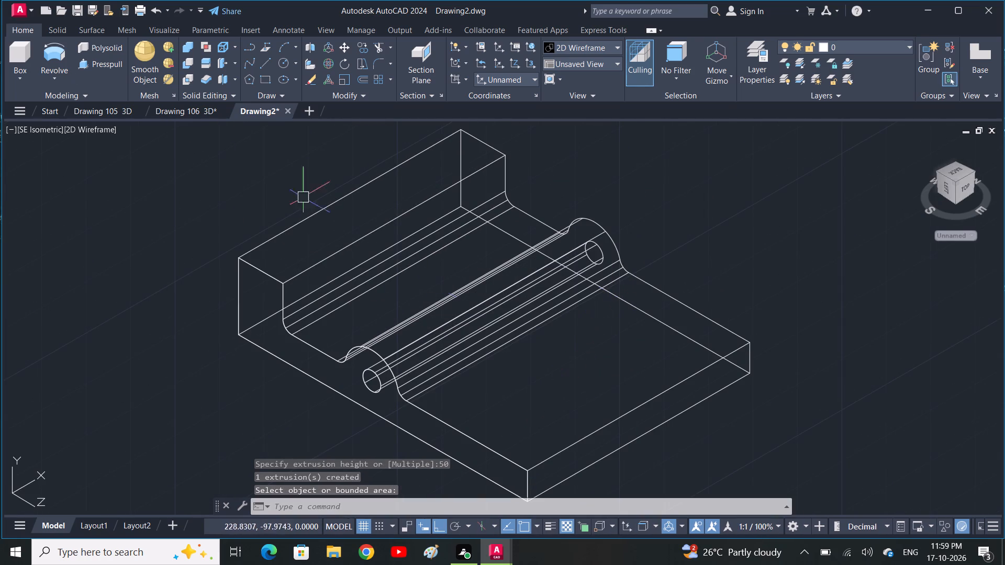
Change the visual style of the model to Realistic.
{"action": "left_click", "coordinate": [100, 126]}
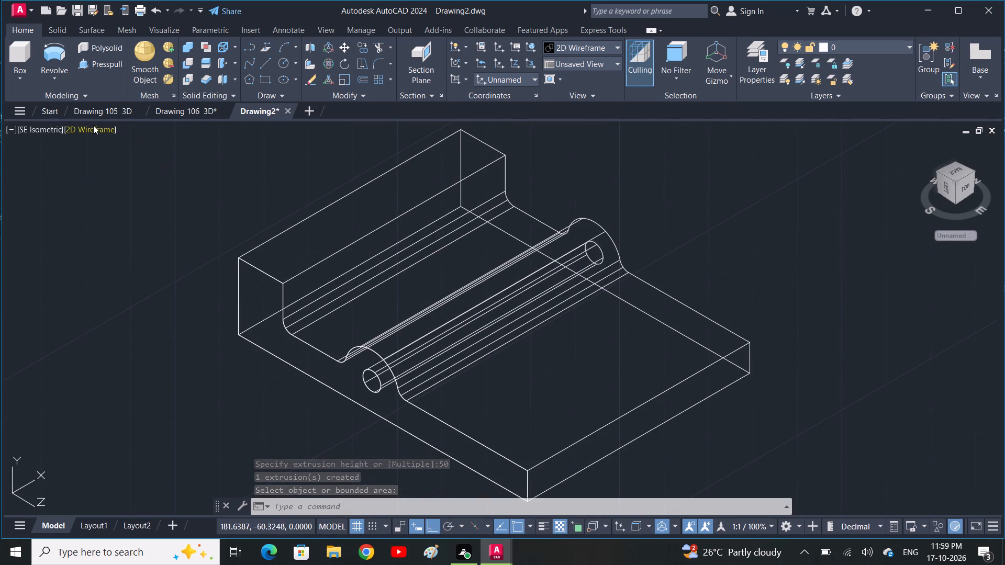
{"action": "left_click", "coordinate": [93, 125]}
{"action": "left_click", "coordinate": [161, 202]}
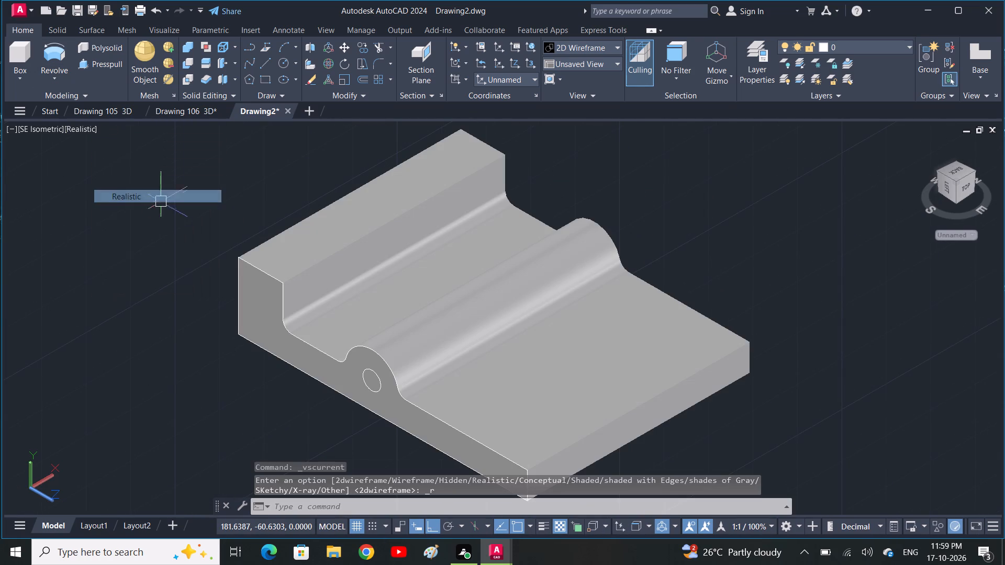
{"action": "middle_click_drag", "start_coordinate": [278, 242], "coordinate": [284, 219]}
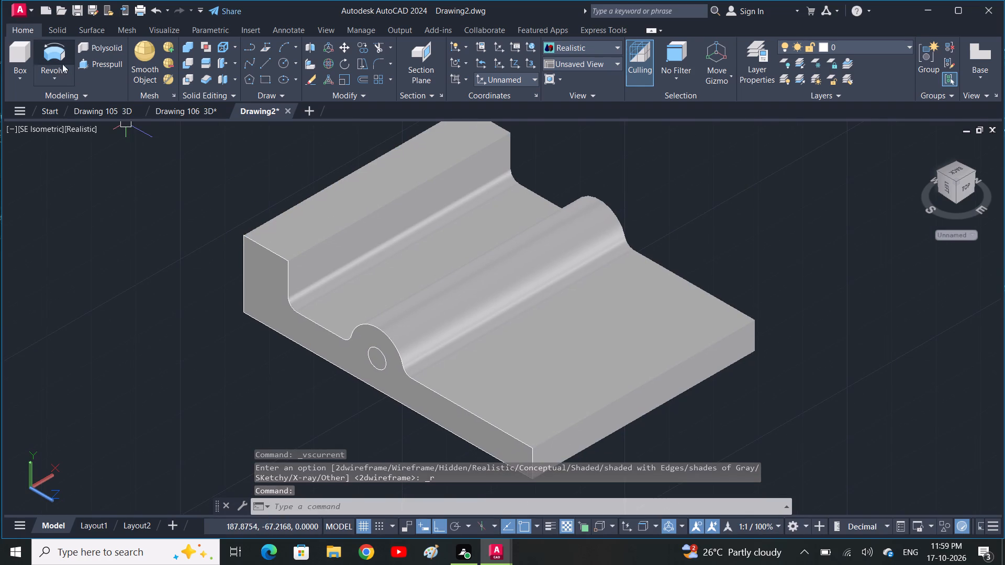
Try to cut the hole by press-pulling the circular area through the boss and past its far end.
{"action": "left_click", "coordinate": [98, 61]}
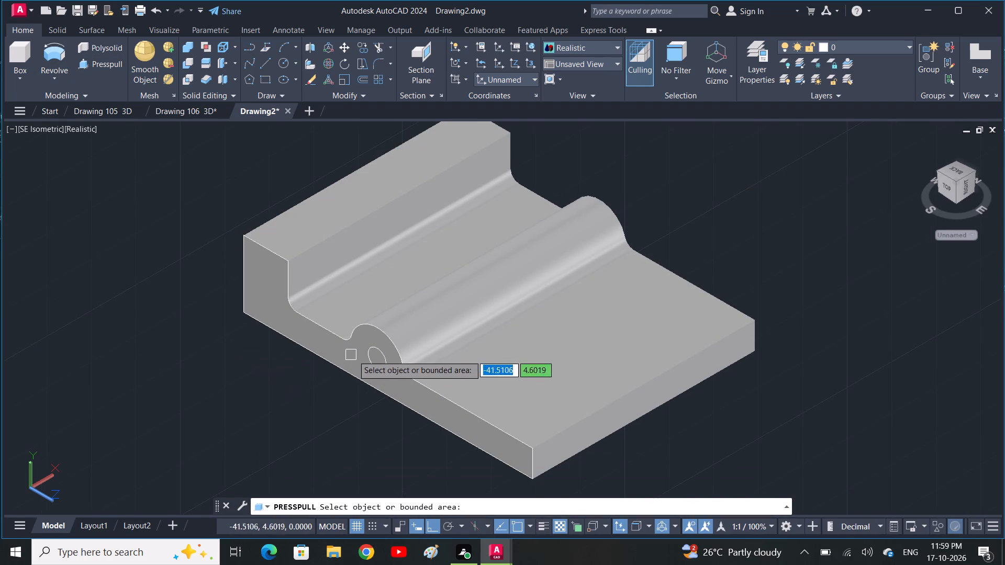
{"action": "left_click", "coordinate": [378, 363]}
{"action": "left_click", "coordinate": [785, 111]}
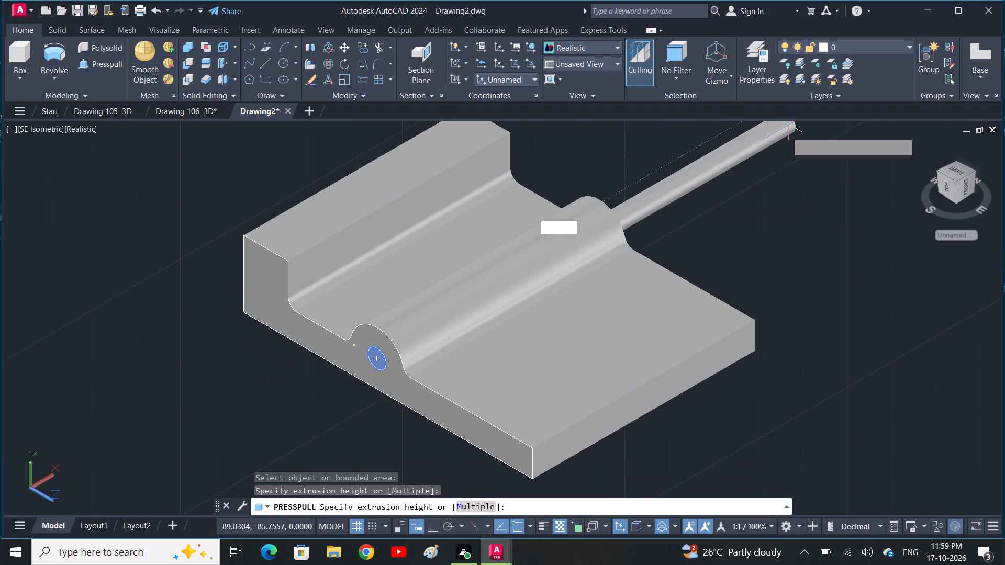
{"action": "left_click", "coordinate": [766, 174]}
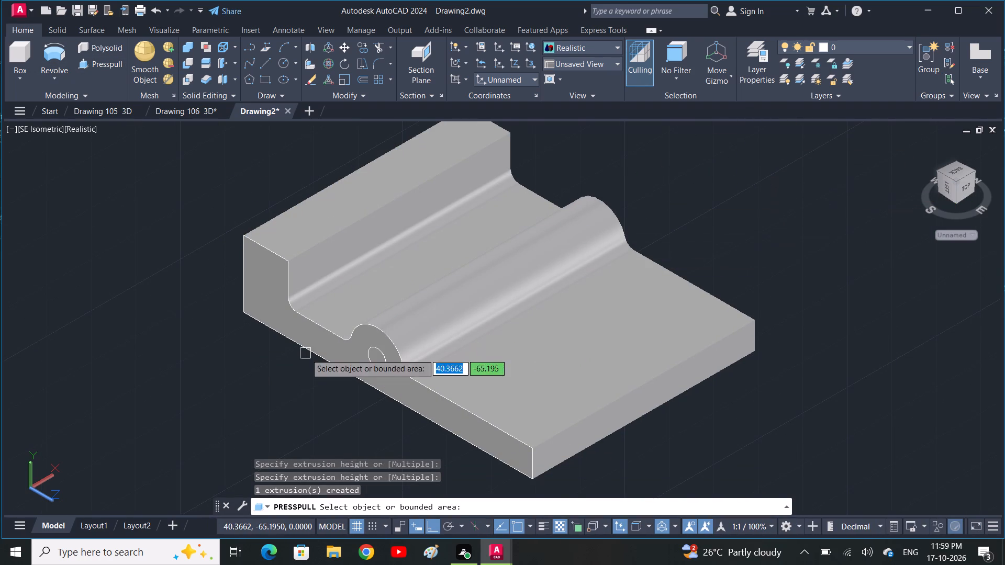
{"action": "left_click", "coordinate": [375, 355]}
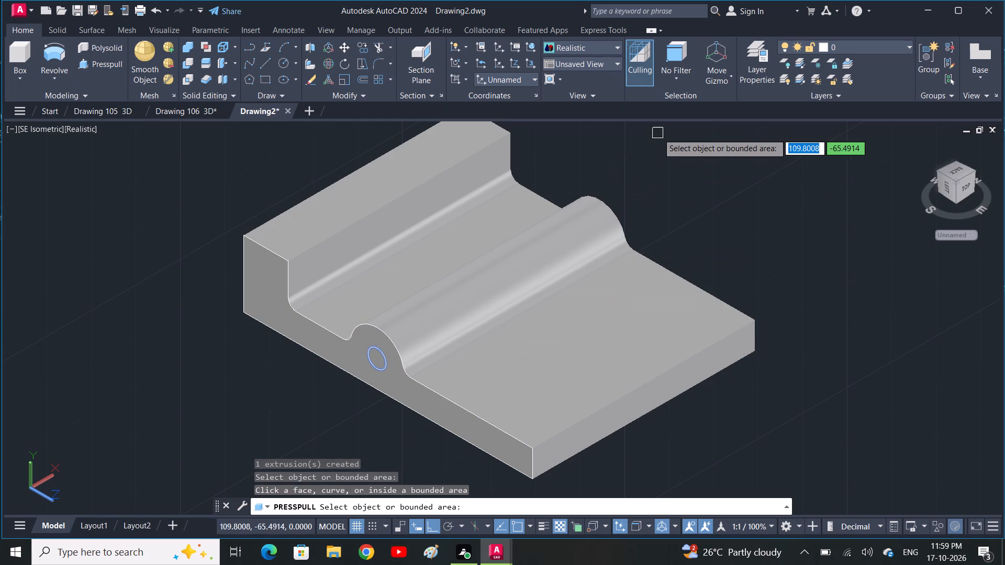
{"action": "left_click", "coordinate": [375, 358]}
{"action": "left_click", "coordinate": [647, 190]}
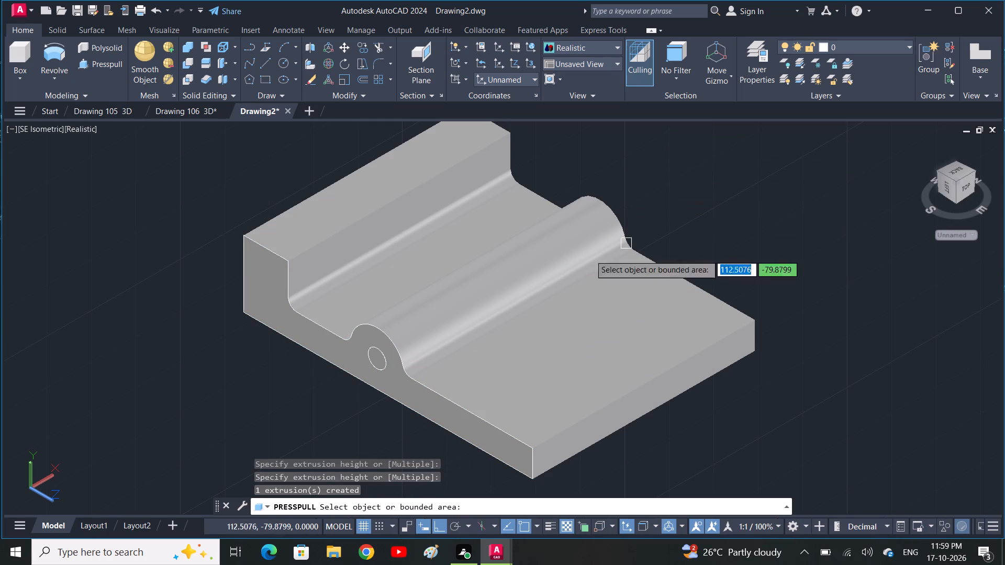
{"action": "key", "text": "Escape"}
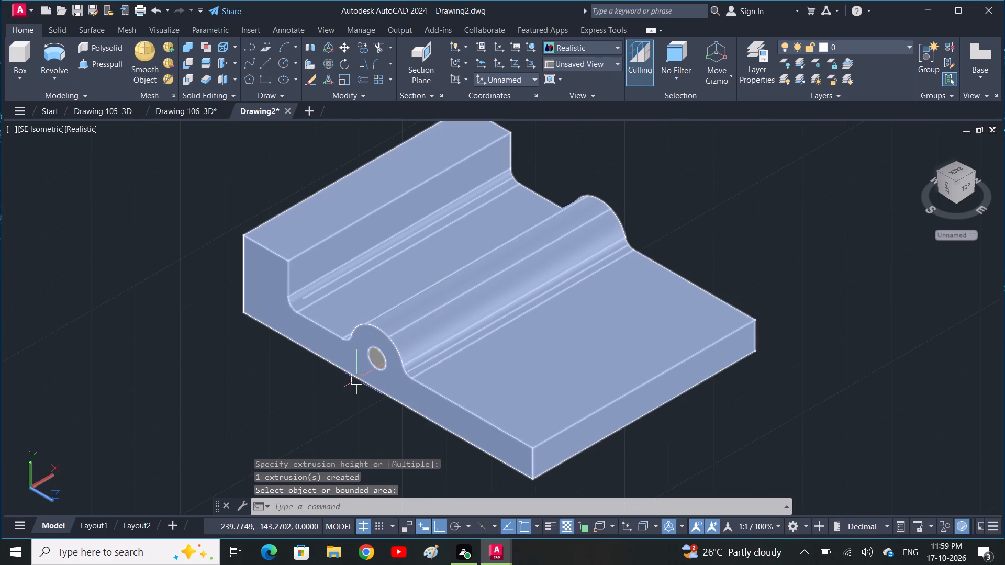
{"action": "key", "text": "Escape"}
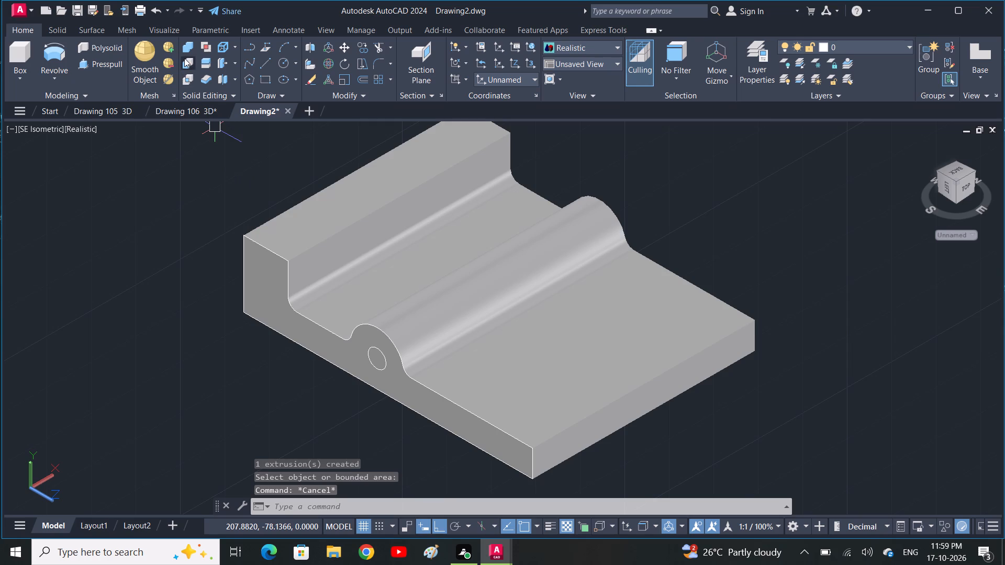
Subtract the extruded cylinder from the main body to open the through hole in the boss.
{"action": "left_click", "coordinate": [184, 58]}
{"action": "left_click", "coordinate": [397, 282]}
{"action": "key", "text": "space"}
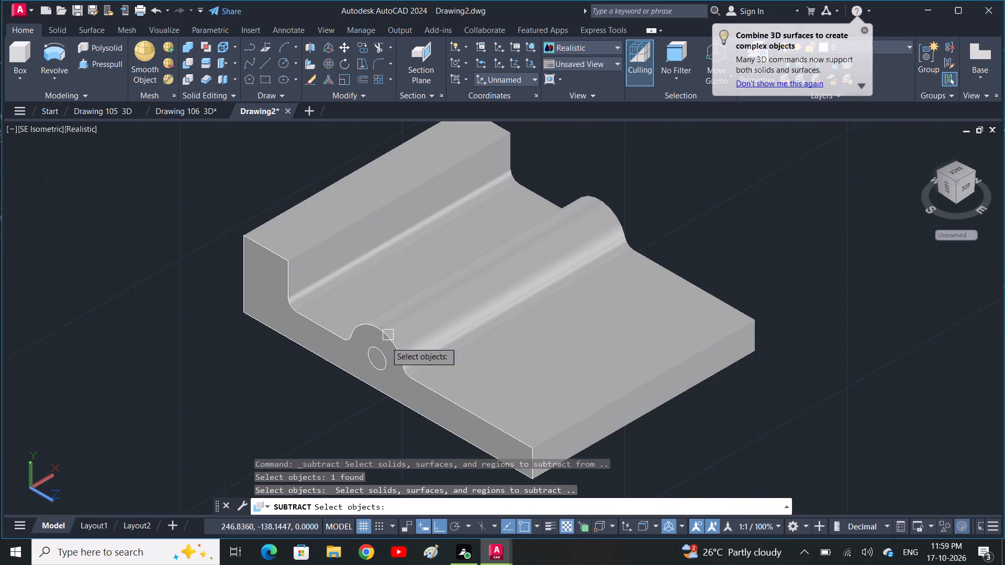
{"action": "left_click", "coordinate": [375, 364]}
{"action": "key", "text": "space"}
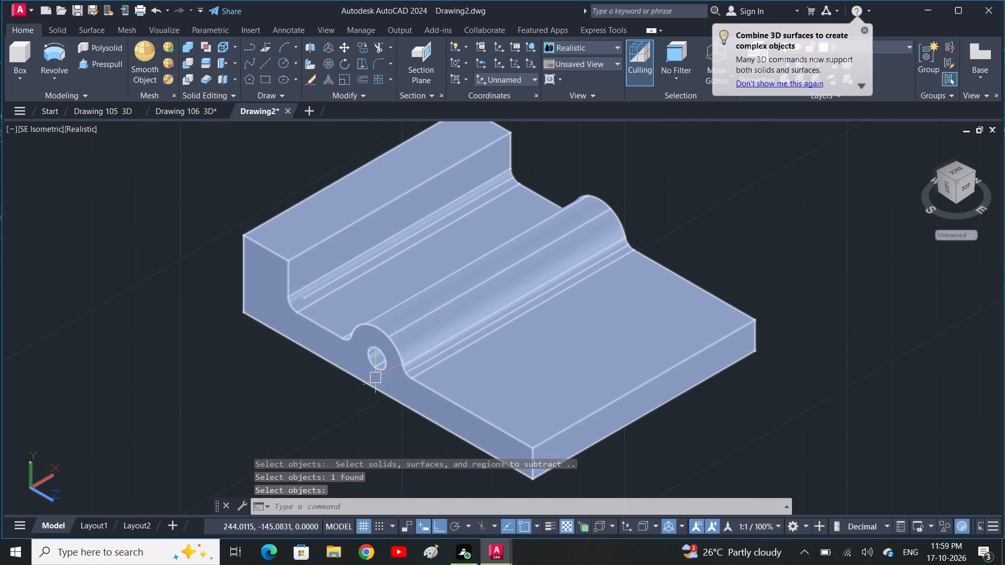
{"action": "middle_click_drag", "start_coordinate": [427, 341], "coordinate": [480, 295], "text": "shift"}
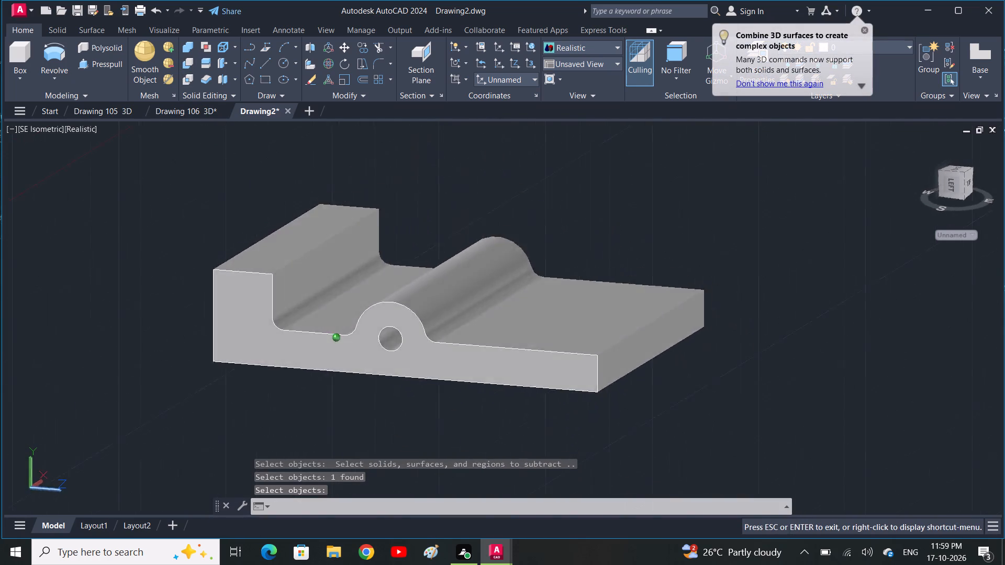
Switch the model to the Top view with empty drawing space beside the part.
{"action": "middle_click_drag", "start_coordinate": [480, 295], "coordinate": [442, 311], "text": "shift"}
{"action": "middle_click_drag", "start_coordinate": [456, 289], "coordinate": [438, 318]}
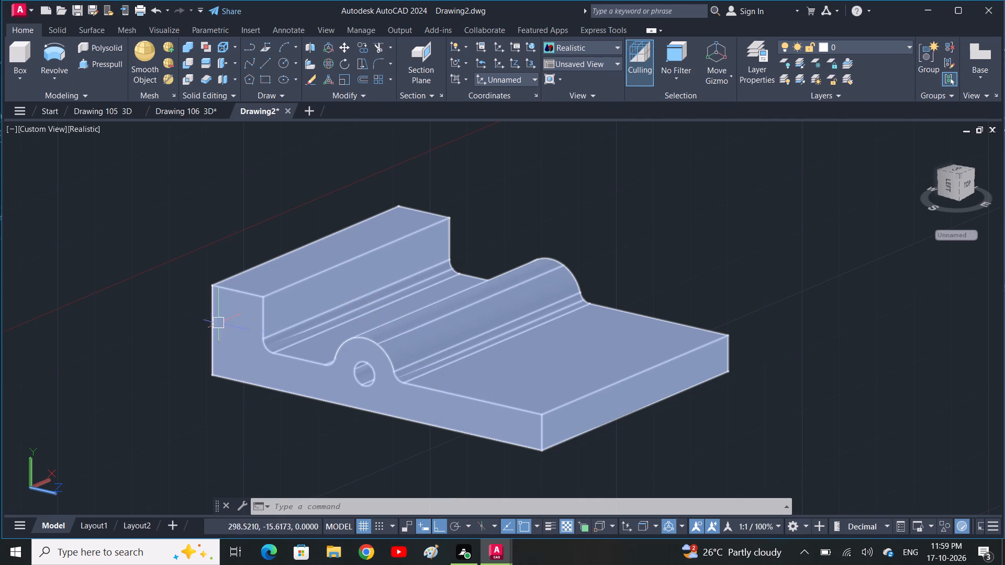
{"action": "left_click", "coordinate": [32, 125]}
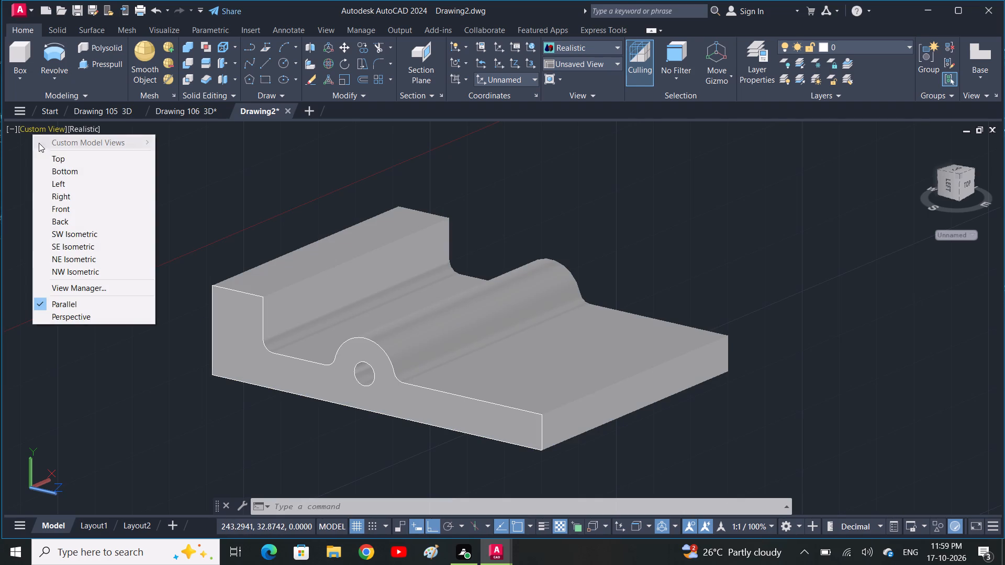
{"action": "left_click", "coordinate": [63, 159]}
{"action": "scroll", "coordinate": [340, 245], "scroll_direction": "down", "scroll_amount": 1}
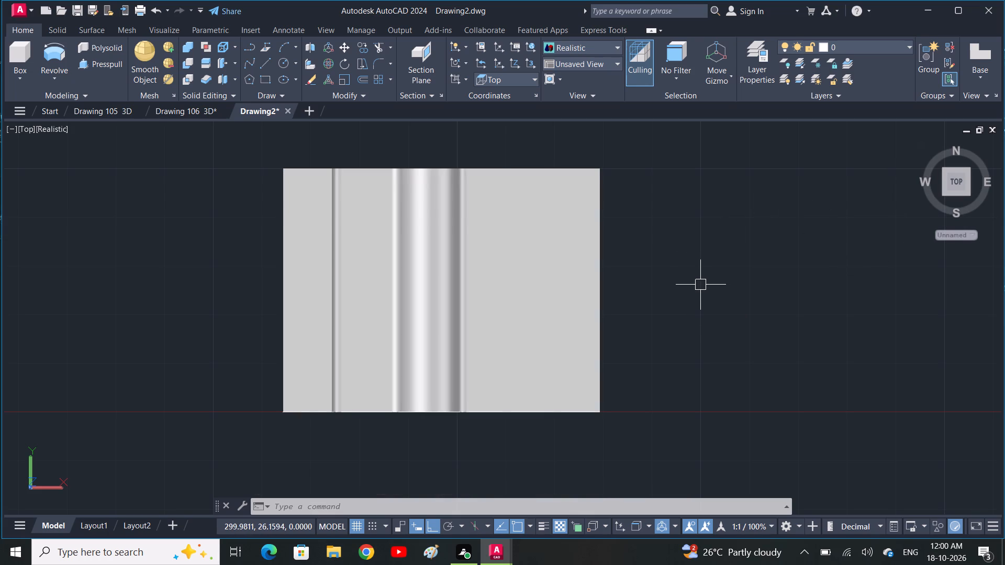
{"action": "middle_click_drag", "start_coordinate": [708, 287], "coordinate": [485, 326]}
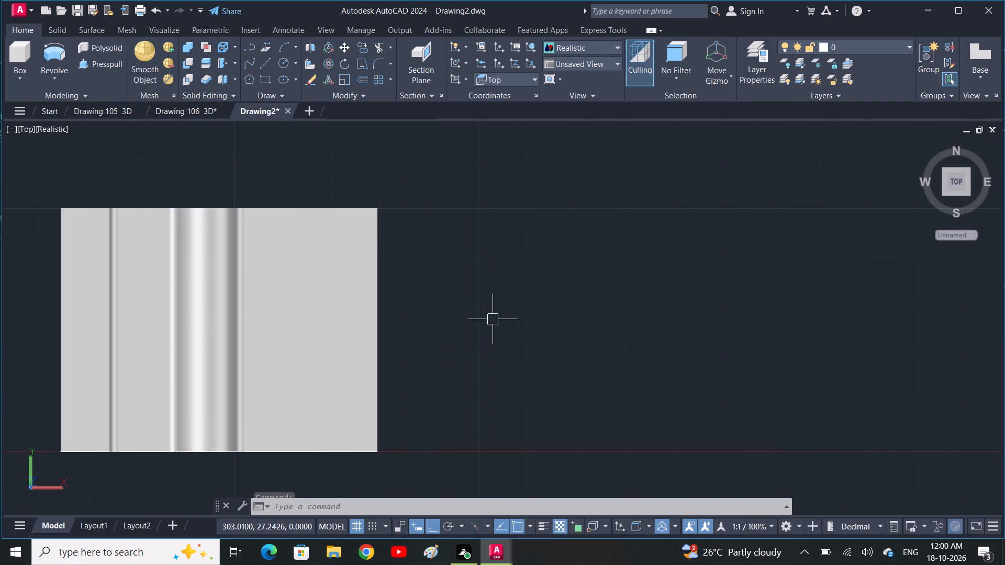
{"action": "middle_click_drag", "start_coordinate": [558, 319], "coordinate": [557, 275]}
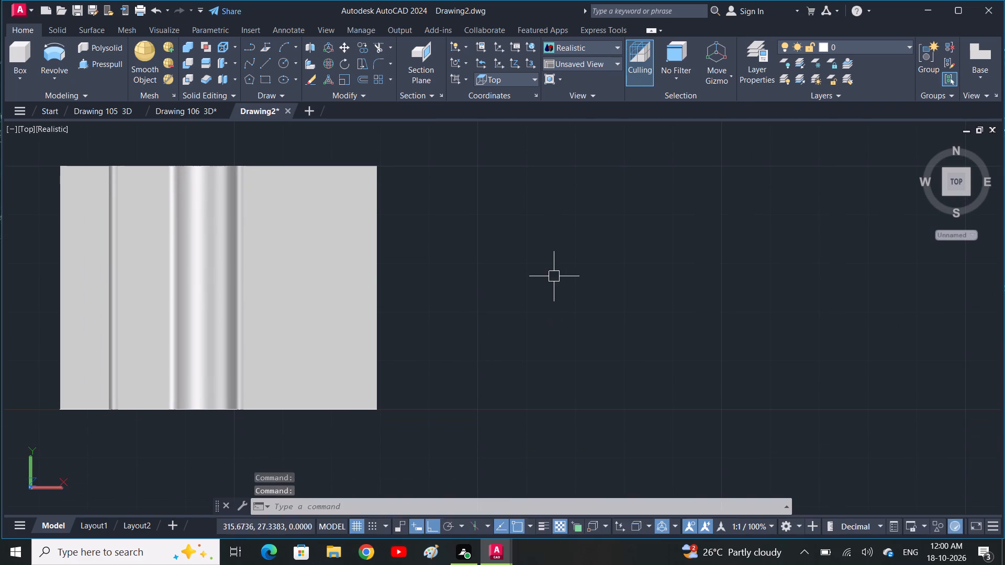
{"action": "middle_click", "coordinate": [553, 277]}
{"action": "scroll", "coordinate": [553, 277], "scroll_direction": "down", "scroll_amount": 1}
{"action": "middle_click_drag", "start_coordinate": [552, 279], "coordinate": [470, 299]}
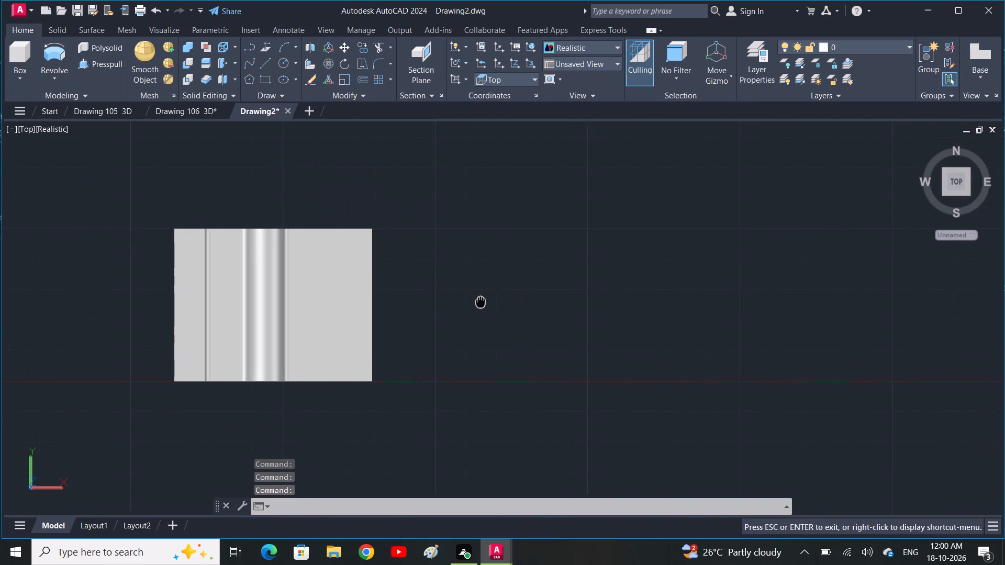
{"action": "middle_click_drag", "start_coordinate": [470, 299], "coordinate": [457, 292]}
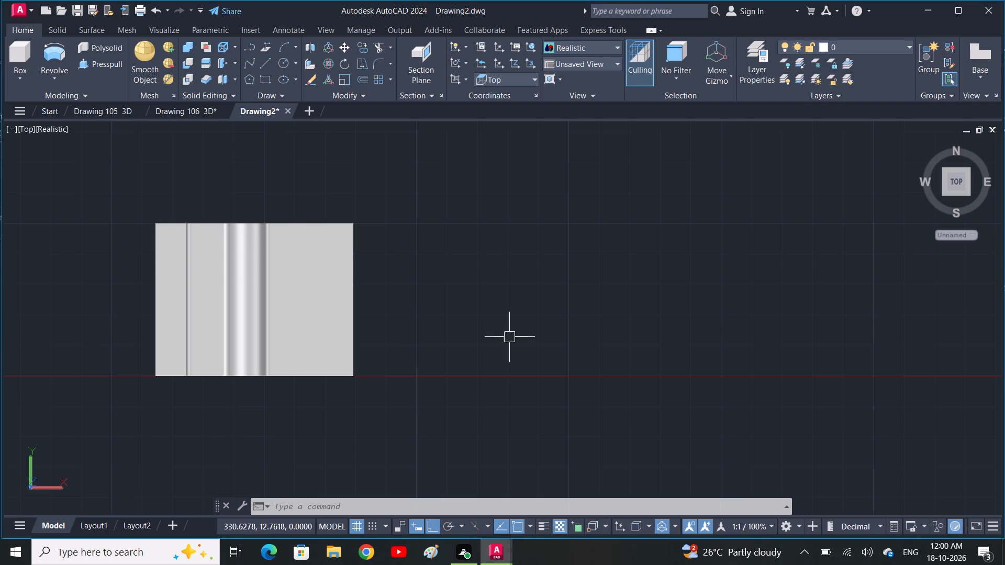
Draw a 30-long vertical line upward in the empty space beside the part.
{"action": "type", "text": "L"}
{"action": "key", "text": "space"}
{"action": "left_click", "coordinate": [633, 348]}
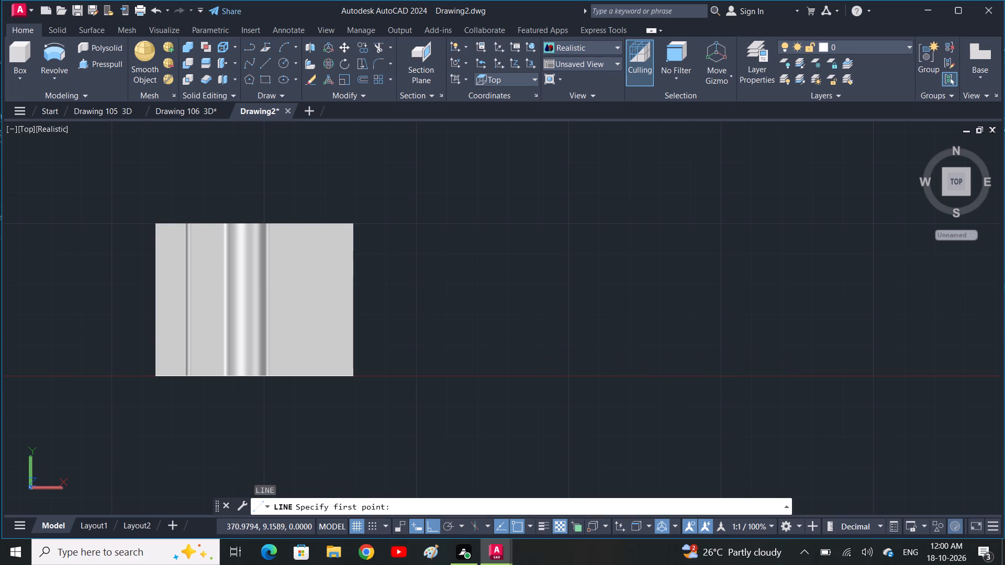
{"action": "key", "text": "3"}
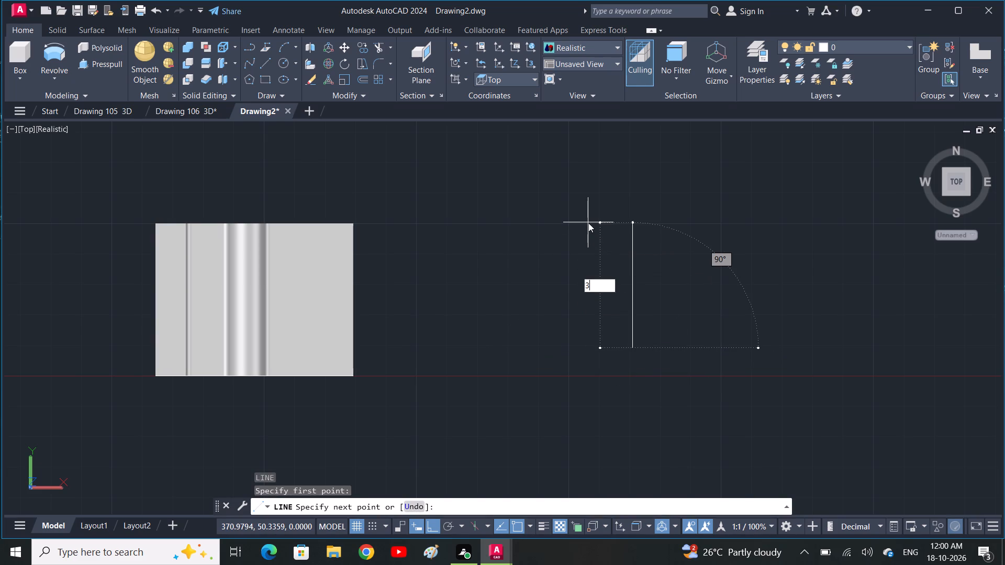
{"action": "key", "text": "0"}
{"action": "key", "text": "space"}
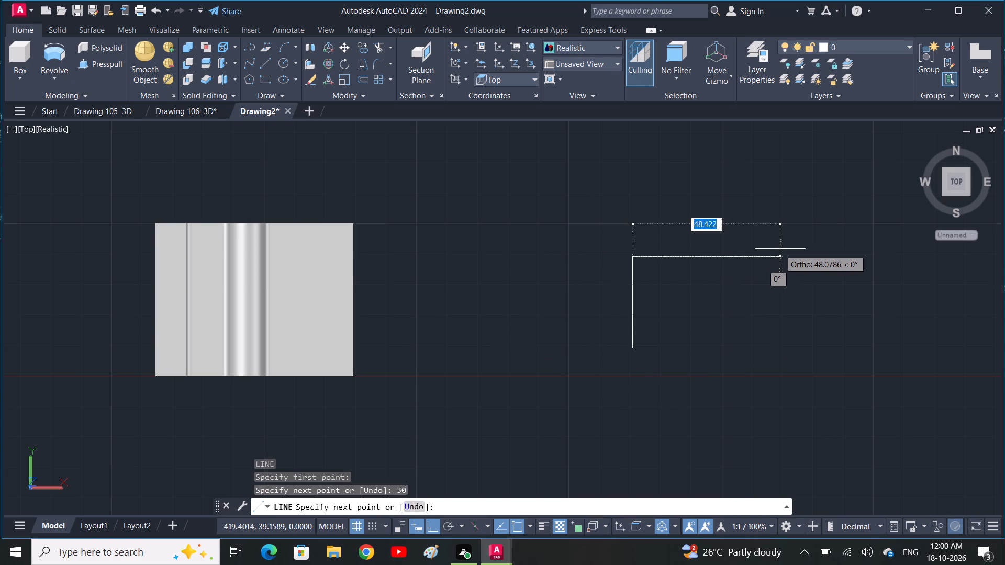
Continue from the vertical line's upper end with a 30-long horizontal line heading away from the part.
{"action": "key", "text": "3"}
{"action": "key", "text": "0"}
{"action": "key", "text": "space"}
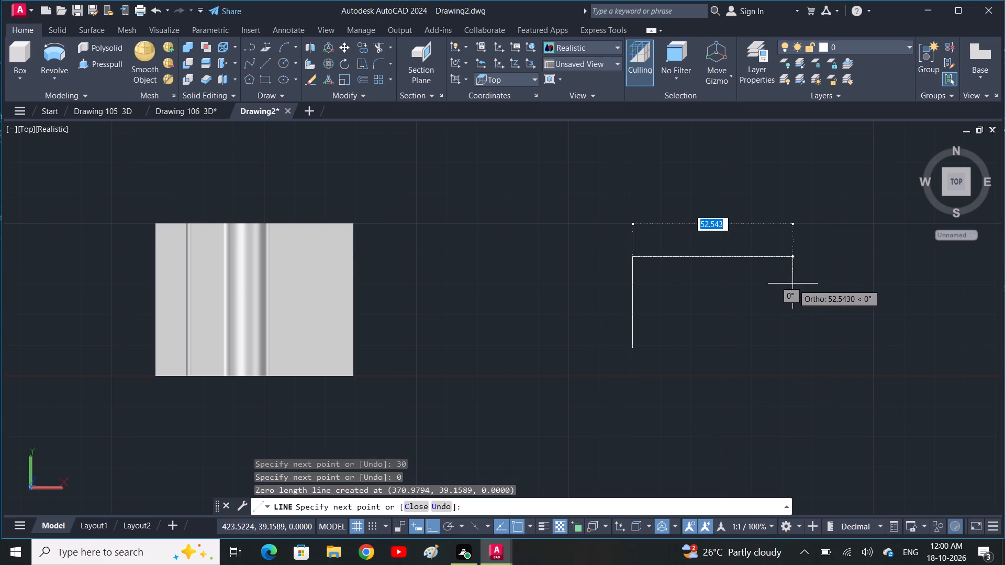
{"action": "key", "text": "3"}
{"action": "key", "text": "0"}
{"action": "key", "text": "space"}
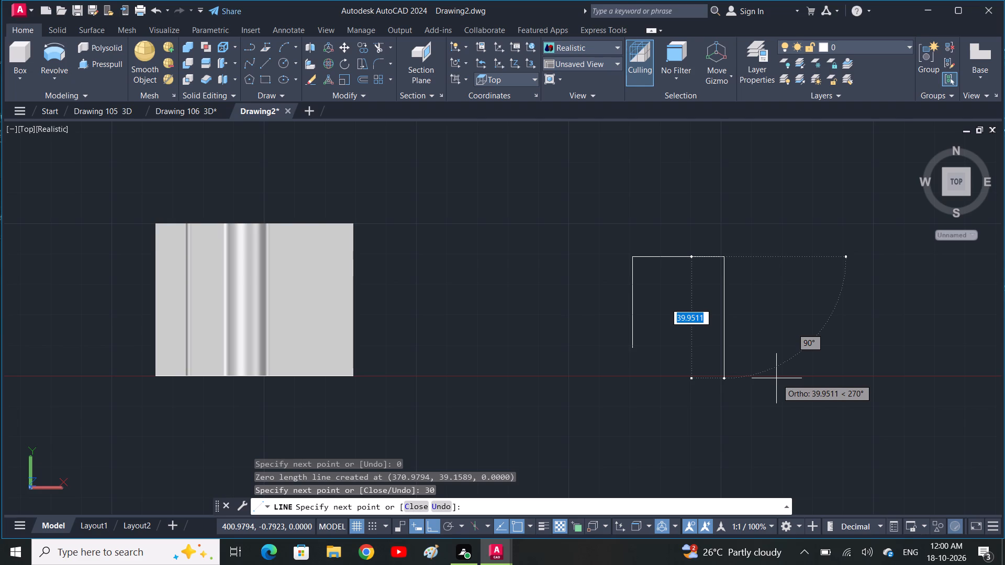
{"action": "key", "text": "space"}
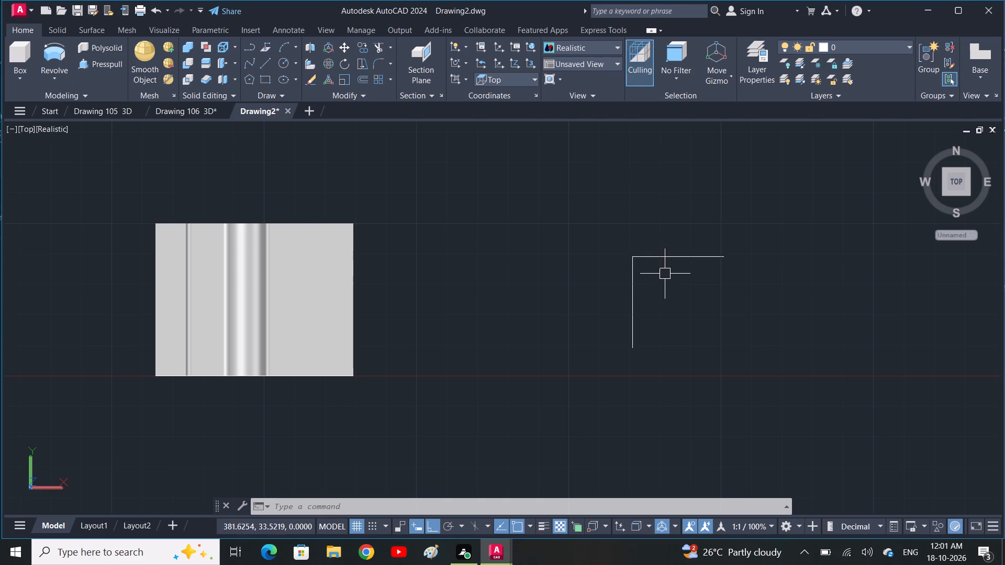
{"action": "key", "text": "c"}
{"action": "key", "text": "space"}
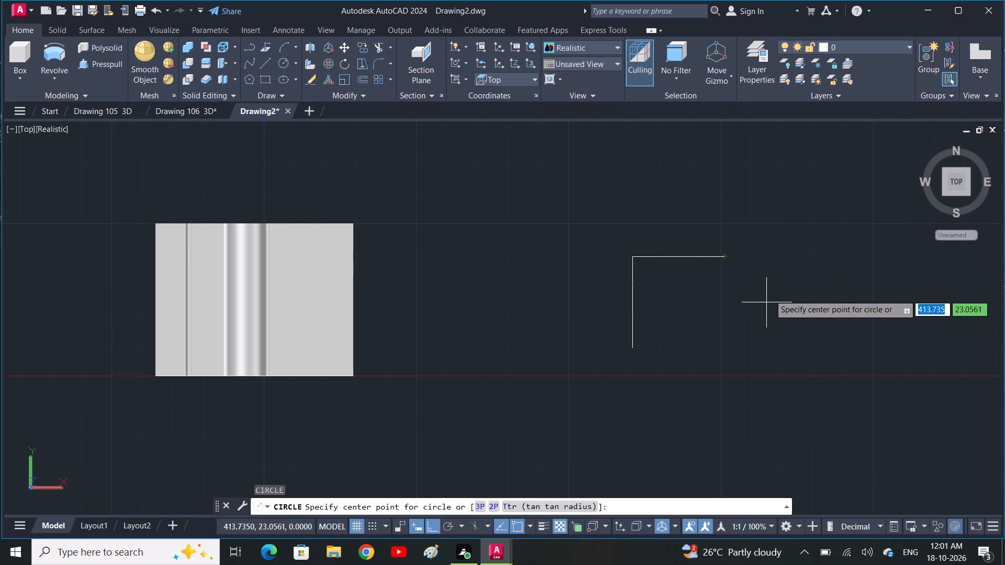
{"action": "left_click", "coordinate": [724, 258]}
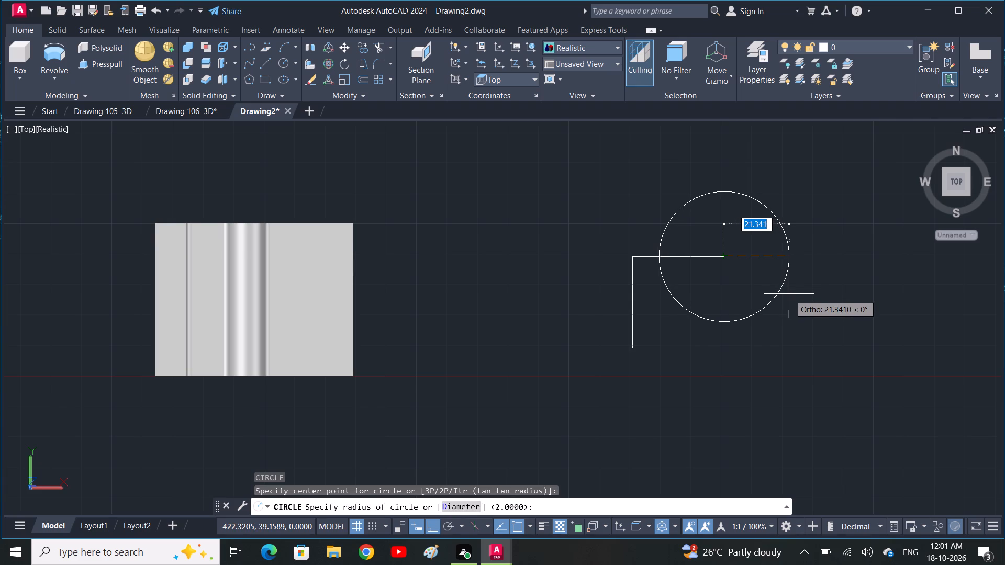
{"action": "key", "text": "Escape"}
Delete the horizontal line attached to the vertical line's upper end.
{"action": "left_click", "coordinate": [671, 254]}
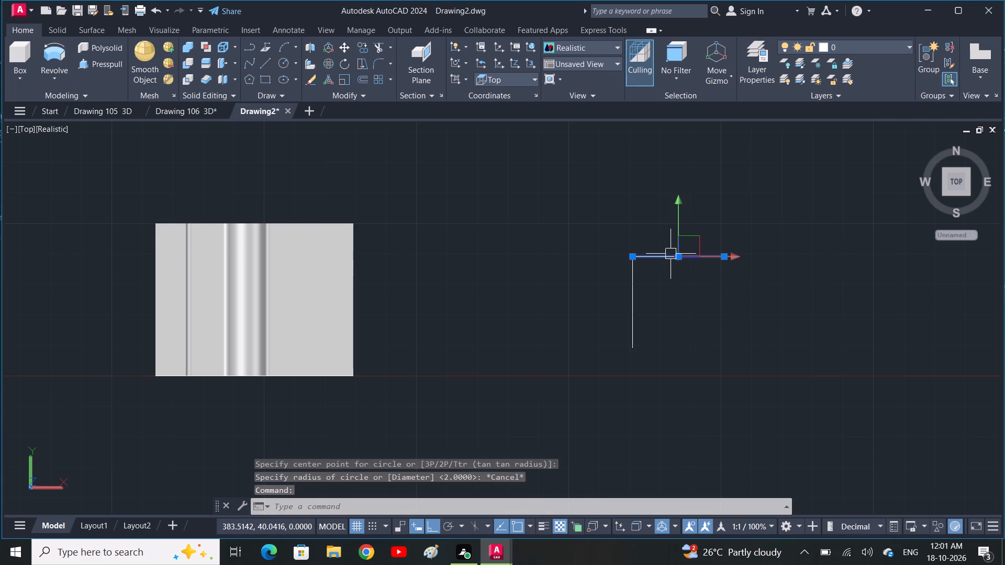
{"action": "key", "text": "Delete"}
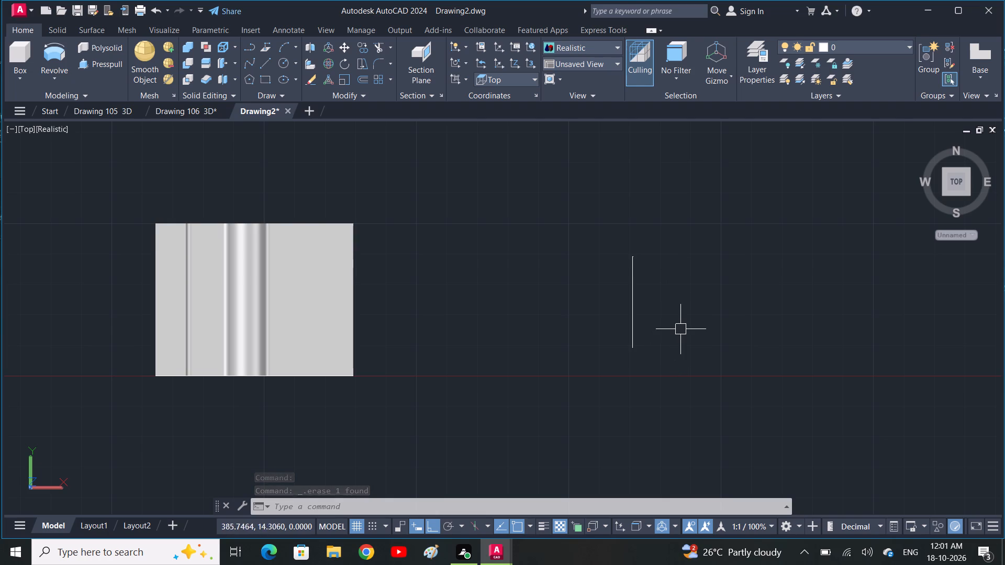
Draw a circle of diameter 26 centred about 30 beyond the vertical line, slightly below its upper end.
{"action": "key", "text": "c"}
{"action": "key", "text": "space"}
{"action": "left_click", "coordinate": [723, 265]}
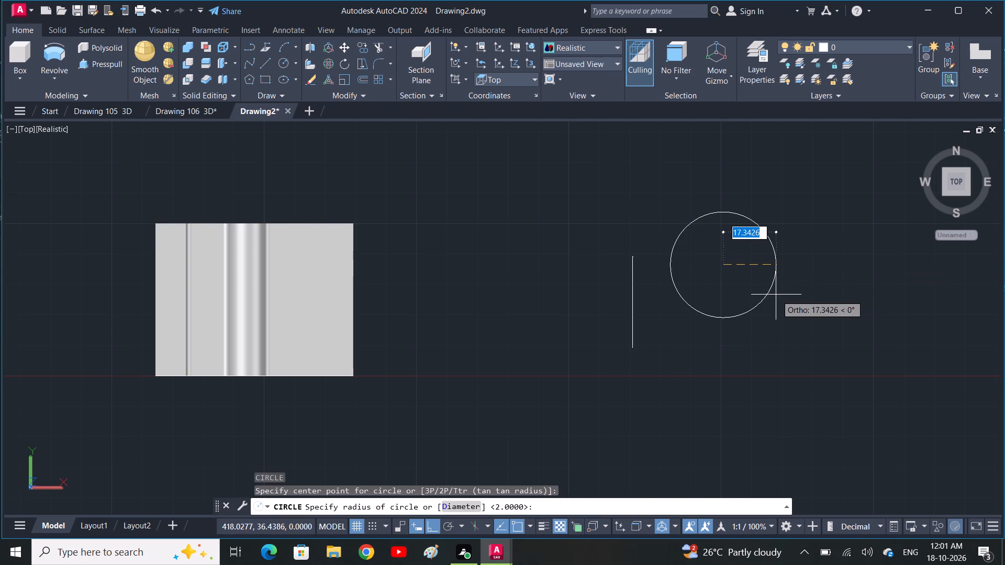
{"action": "type", "text": "D 26"}
{"action": "key", "text": "space"}
Draw a concentric circle of radius 10 inside the diameter 26 circle.
{"action": "key", "text": "space"}
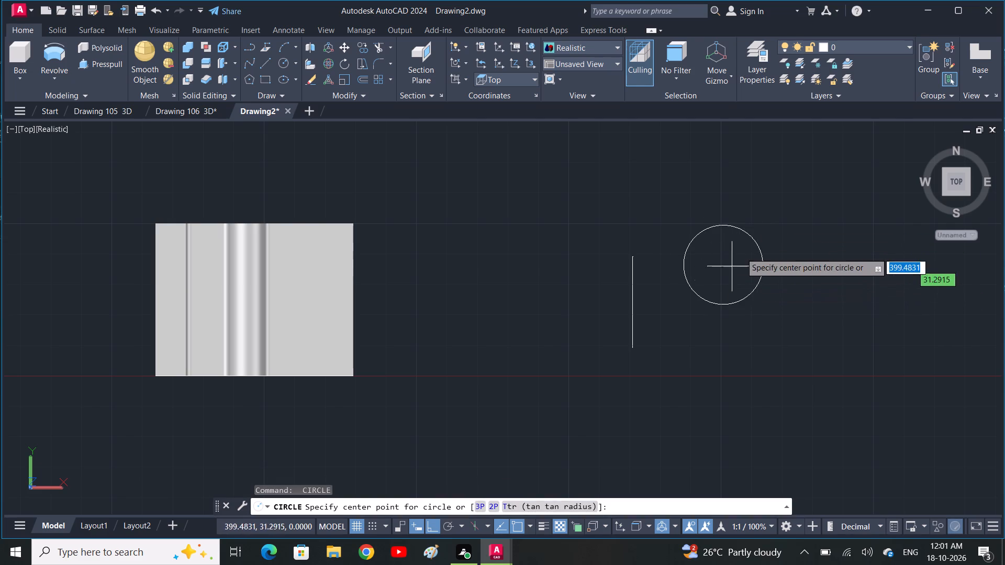
{"action": "left_click", "coordinate": [722, 266]}
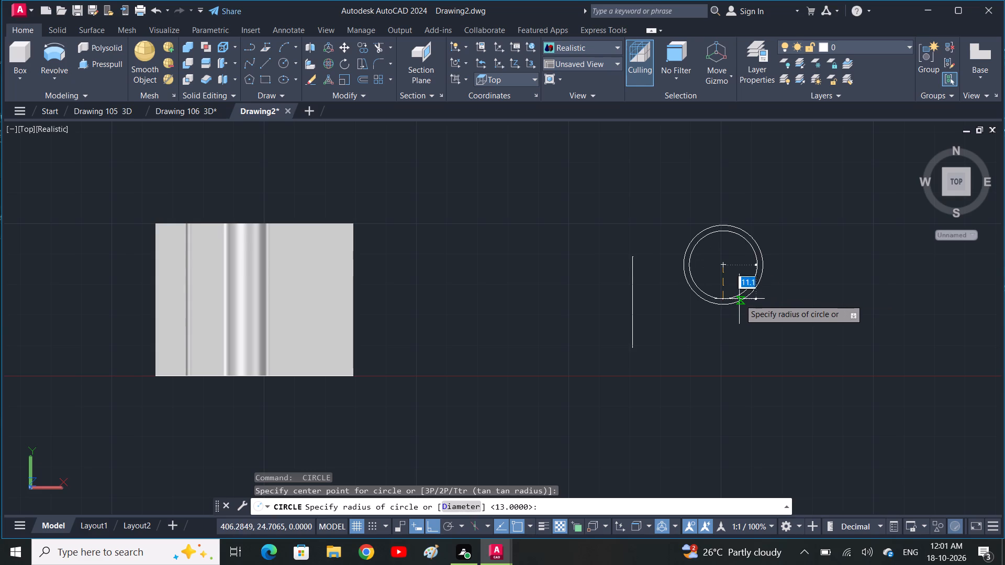
{"action": "key", "text": "1"}
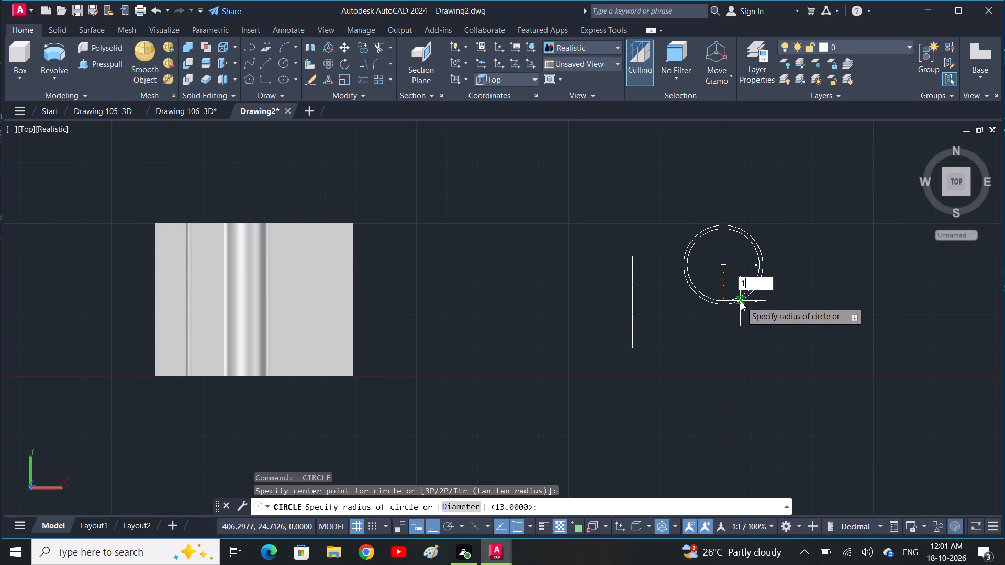
{"action": "type", "text": "0"}
{"action": "key", "text": "space"}
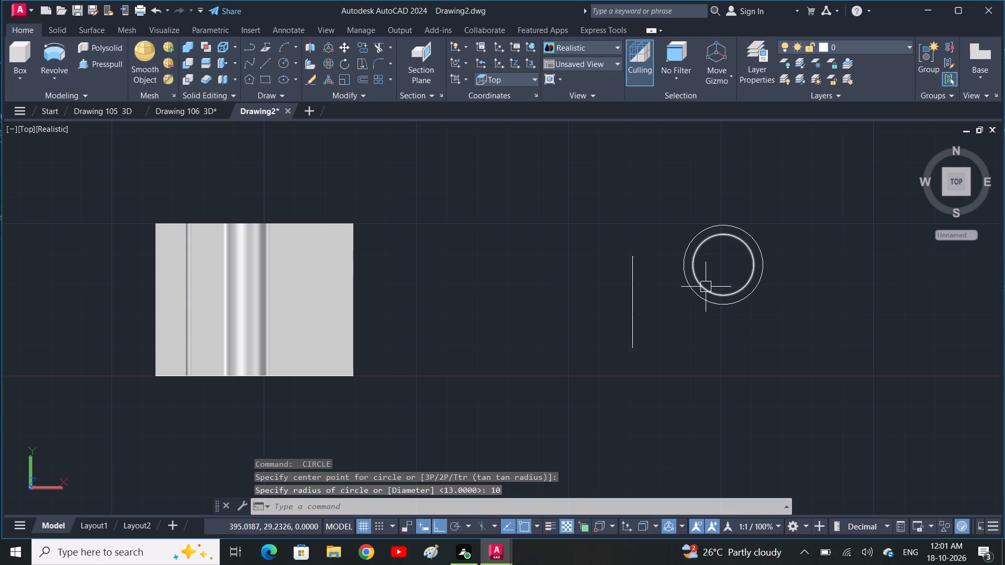
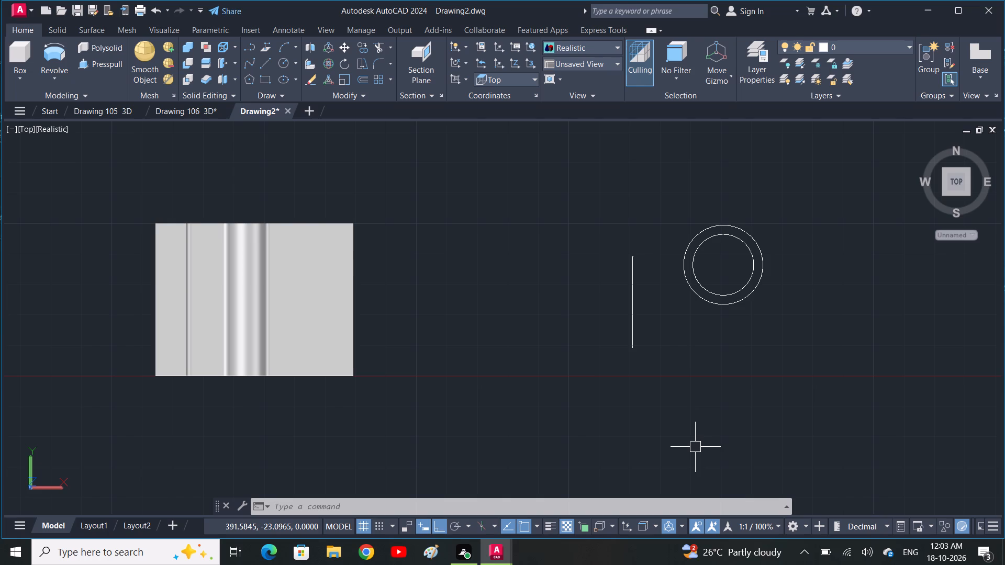
Copy the two concentric circles to the clipboard and delete them from the drawing.
{"action": "left_click_drag", "start_coordinate": [854, 309], "coordinate": [850, 310]}
{"action": "left_click", "coordinate": [682, 242]}
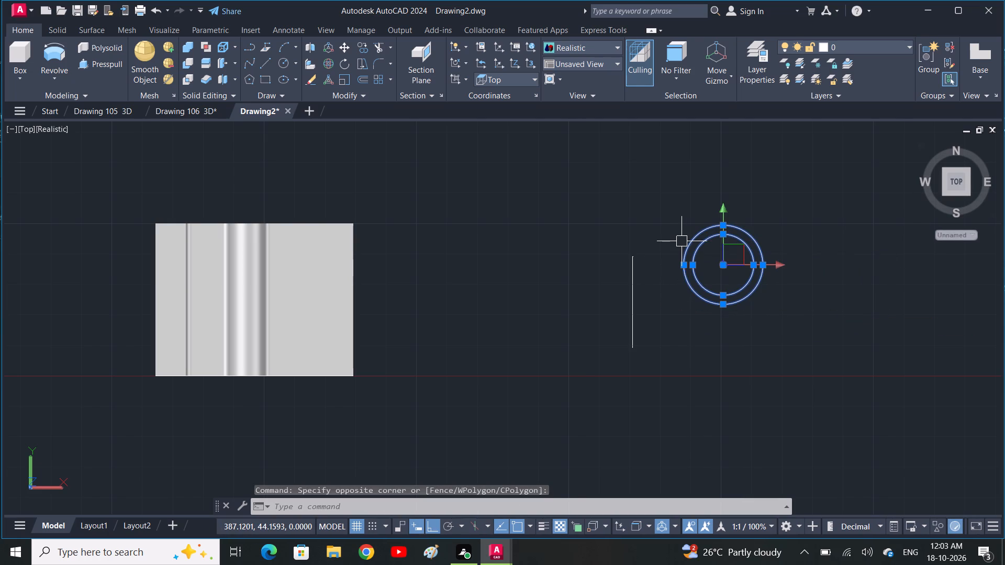
{"action": "key", "text": "ctrl+c"}
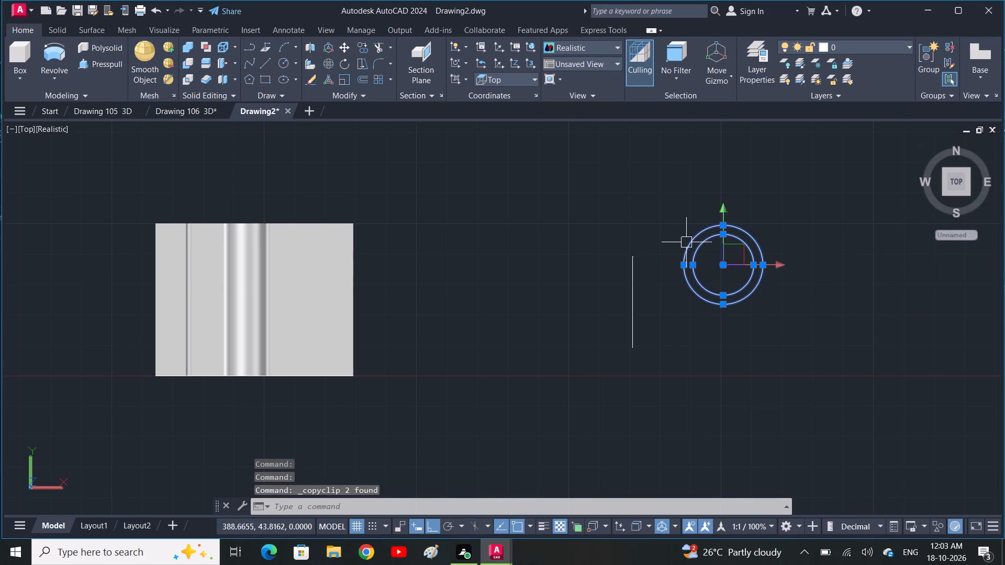
{"action": "key", "text": "Delete"}
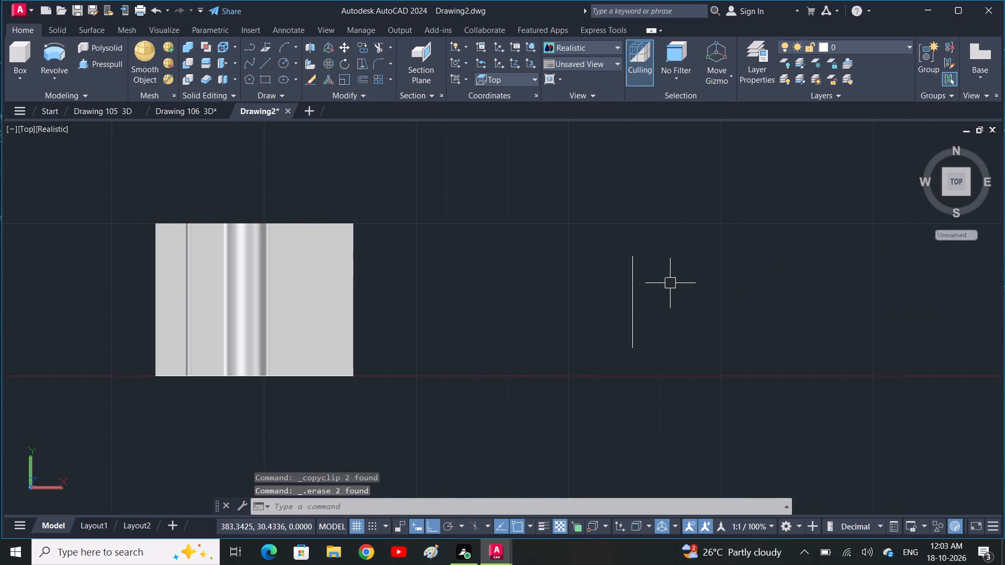
Draw a 15-long horizontal line from the vertical line's upper end, away from the part, continued by a 10-long upward line.
{"action": "key", "text": "l"}
{"action": "key", "text": "space"}
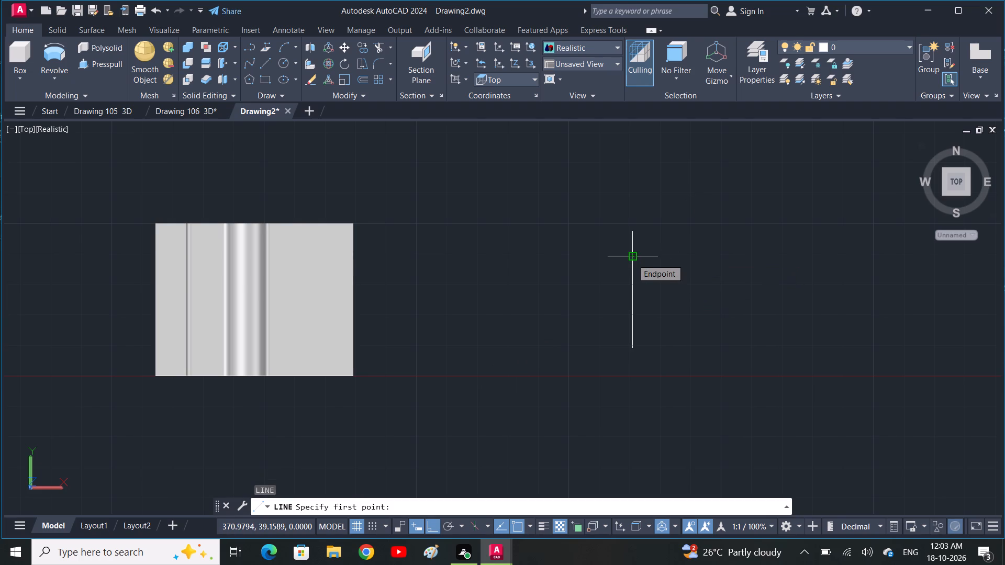
{"action": "left_click", "coordinate": [632, 259]}
{"action": "key", "text": "3"}
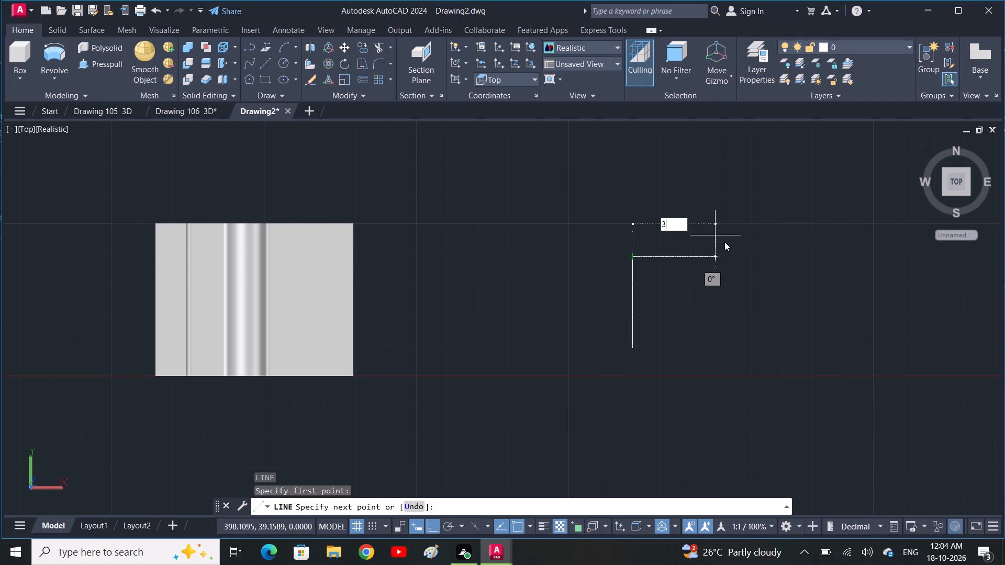
{"action": "type", "text": "15"}
{"action": "key", "text": "space"}
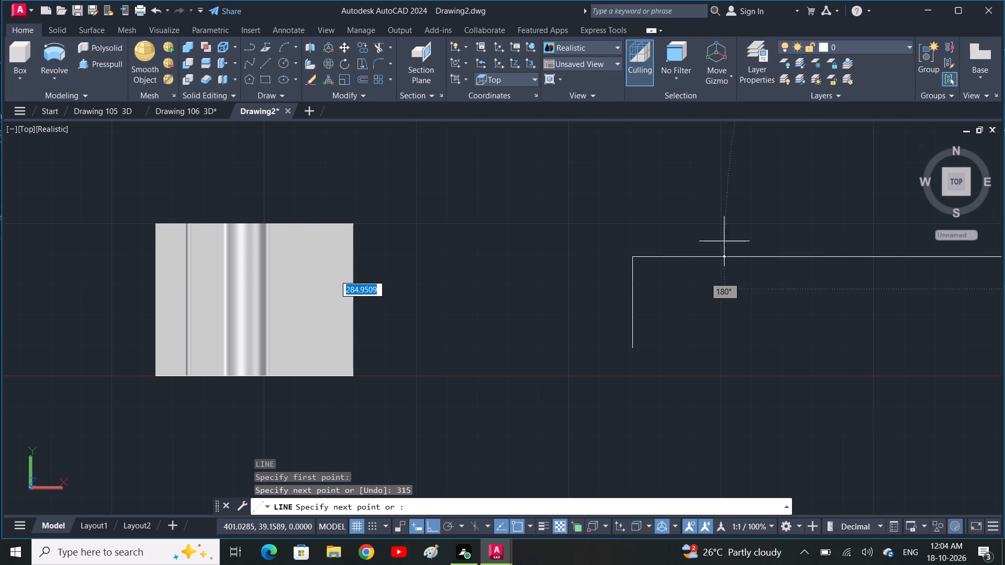
{"action": "scroll", "coordinate": [757, 241], "scroll_direction": "down", "scroll_amount": 2}
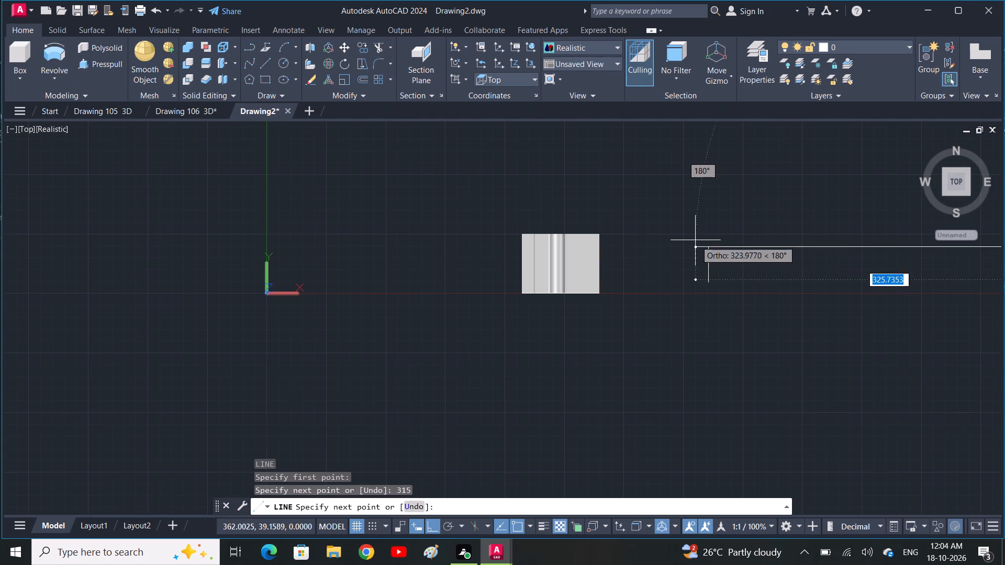
{"action": "type", "text": "U"}
{"action": "key", "text": "space"}
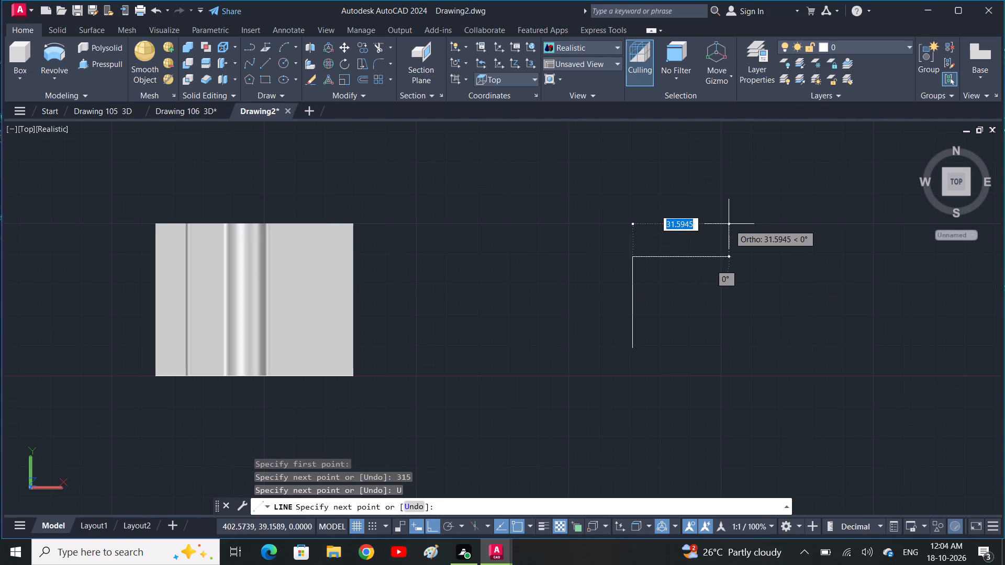
{"action": "type", "text": "15"}
{"action": "key", "text": "space"}
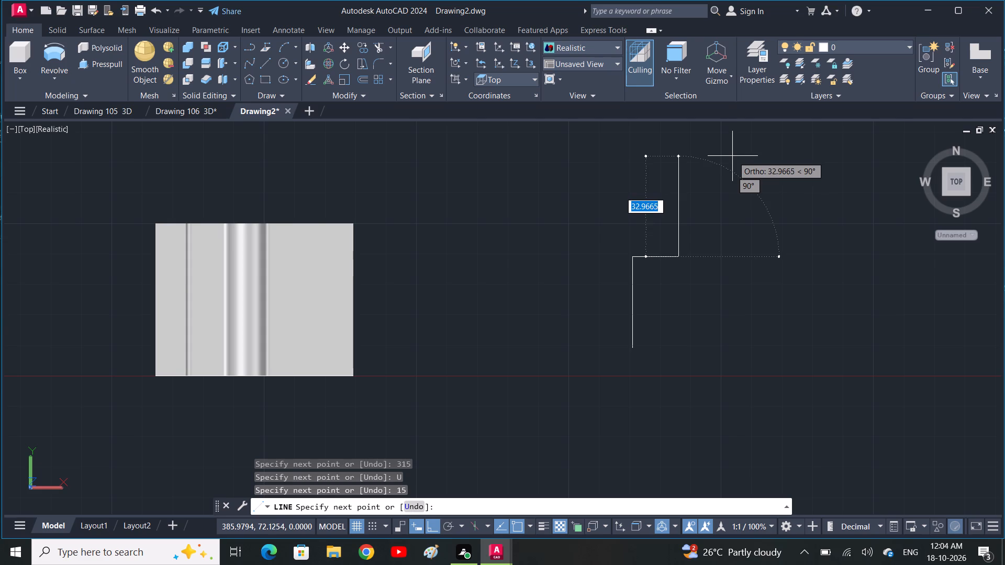
{"action": "type", "text": "10"}
{"action": "key", "text": "space"}
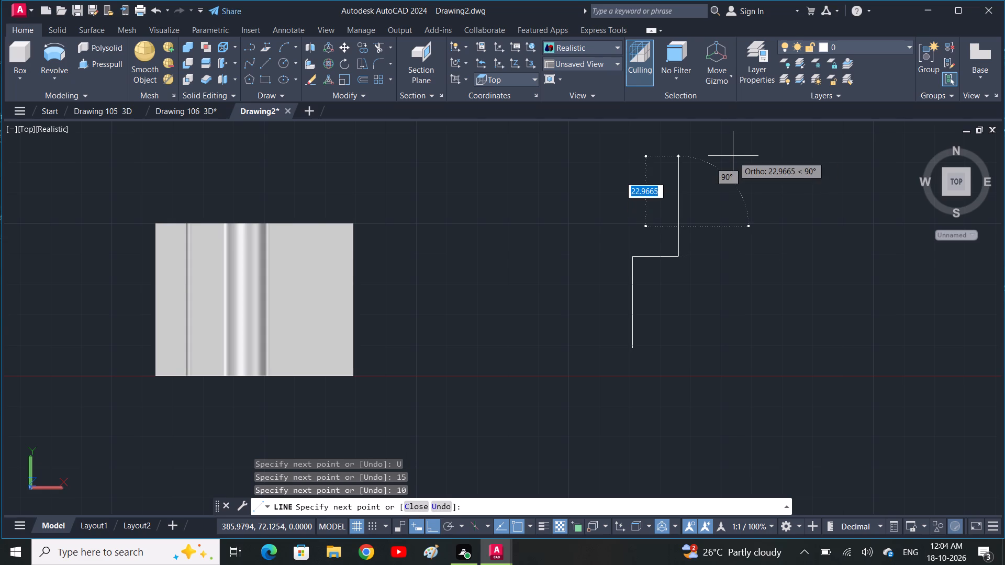
{"action": "key", "text": "Escape"}
Fillet the corner between the 10-long vertical line and the 15-long horizontal line with radius 2.
{"action": "key", "text": "f"}
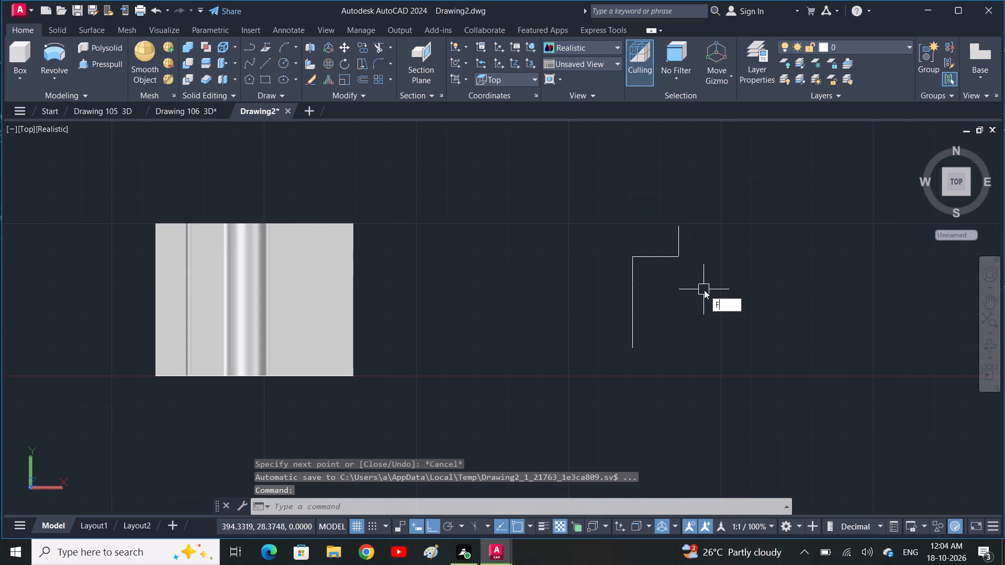
{"action": "key", "text": "space"}
{"action": "type", "text": "R"}
{"action": "key", "text": "space"}
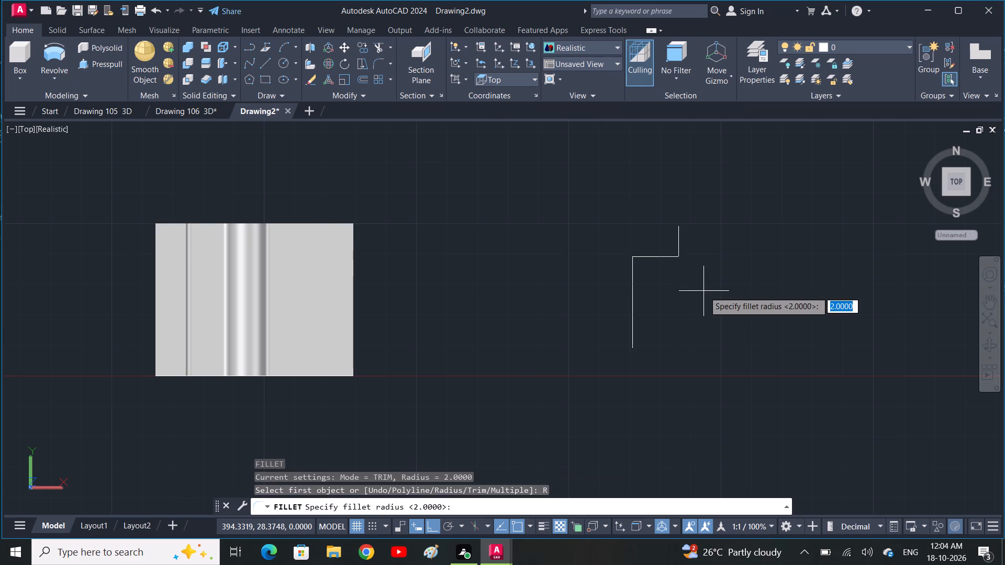
{"action": "type", "text": "2"}
{"action": "key", "text": "space"}
{"action": "scroll", "coordinate": [686, 258], "scroll_direction": "up", "scroll_amount": 2}
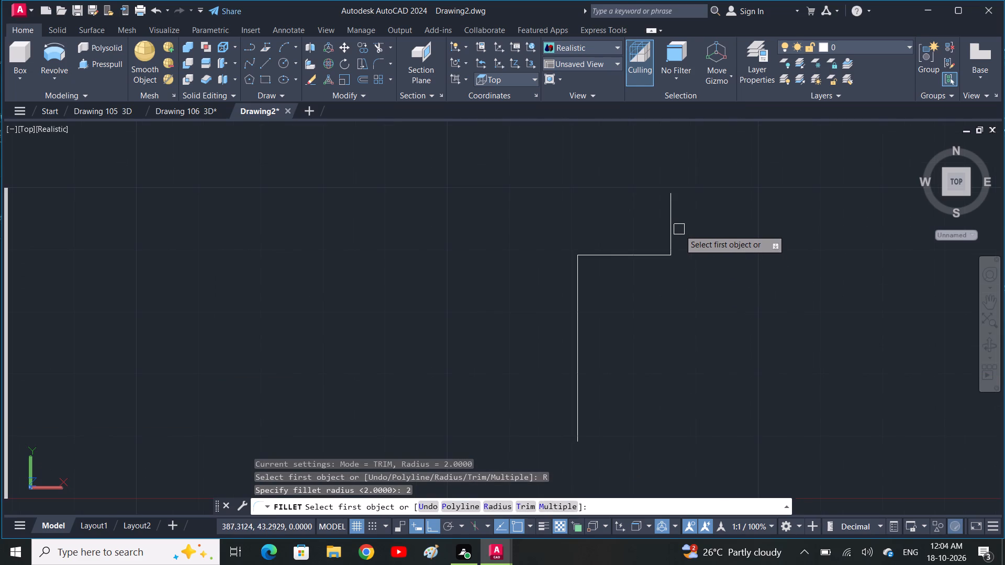
{"action": "left_click", "coordinate": [671, 230]}
{"action": "key", "text": "space"}
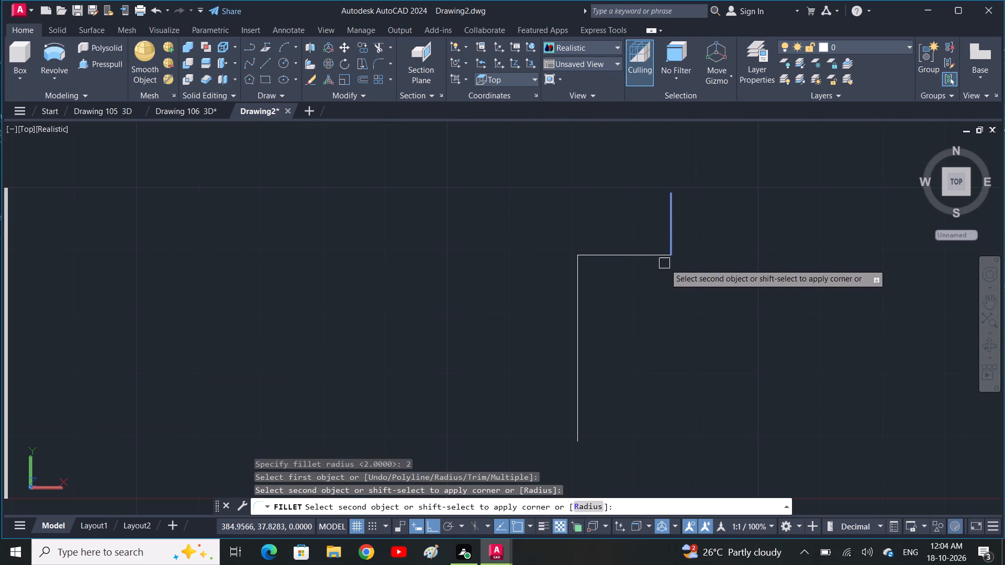
{"action": "left_click", "coordinate": [648, 253]}
{"action": "key", "text": "space"}
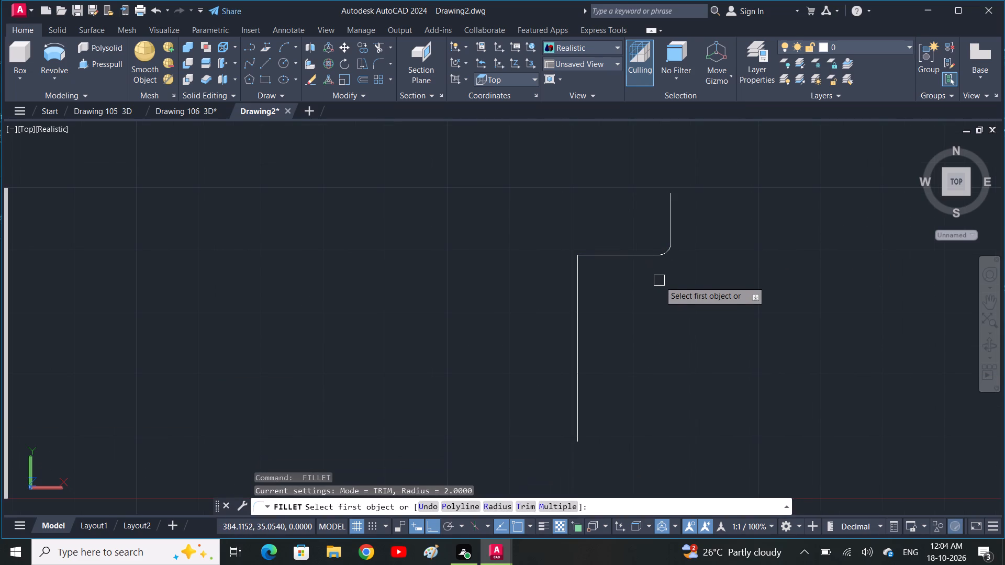
{"action": "key", "text": "space"}
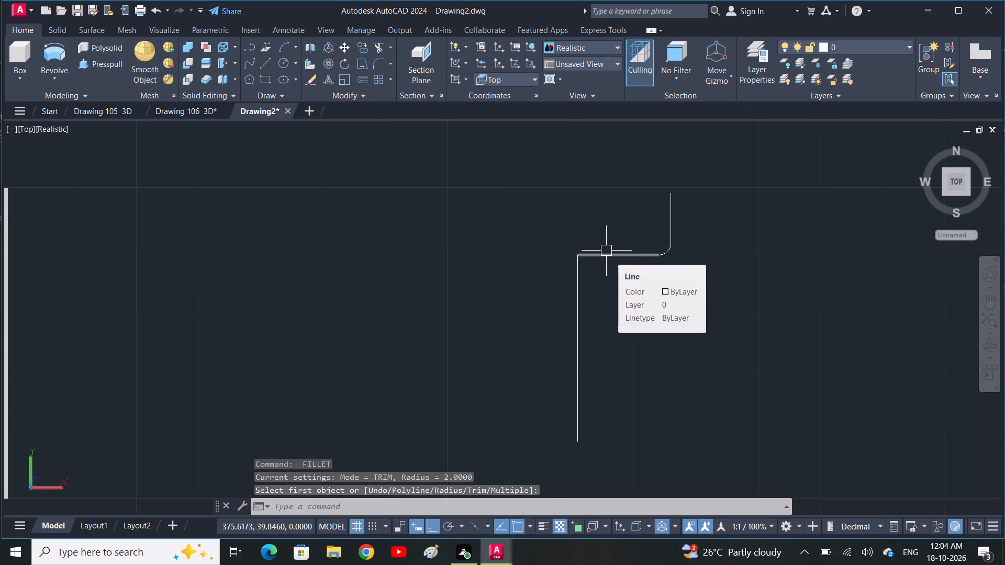
Fillet the corner between the horizontal line and the long vertical line with radius 6.
{"action": "key", "text": "f"}
{"action": "key", "text": "space"}
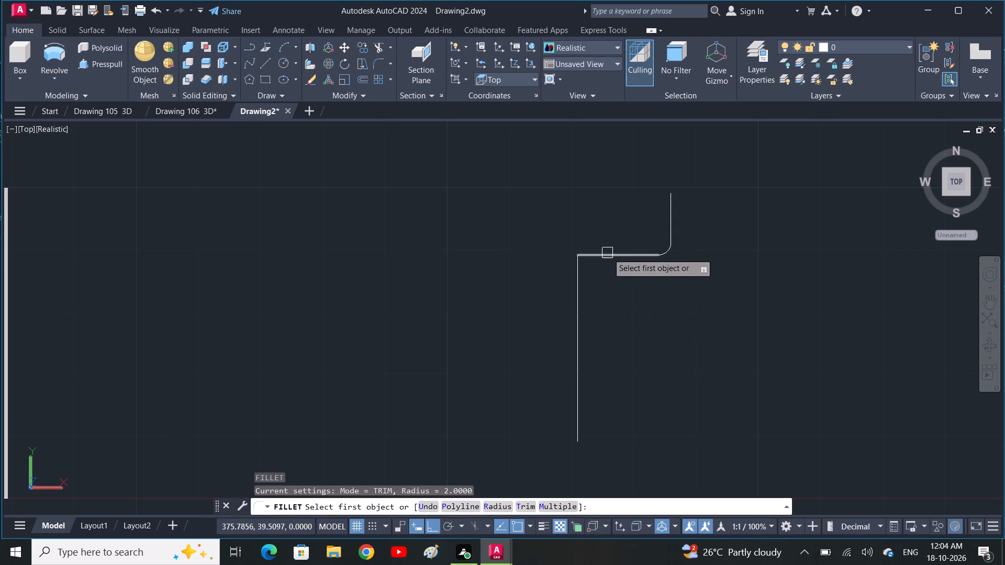
{"action": "type", "text": "R 6"}
{"action": "key", "text": "space"}
{"action": "left_click", "coordinate": [609, 253]}
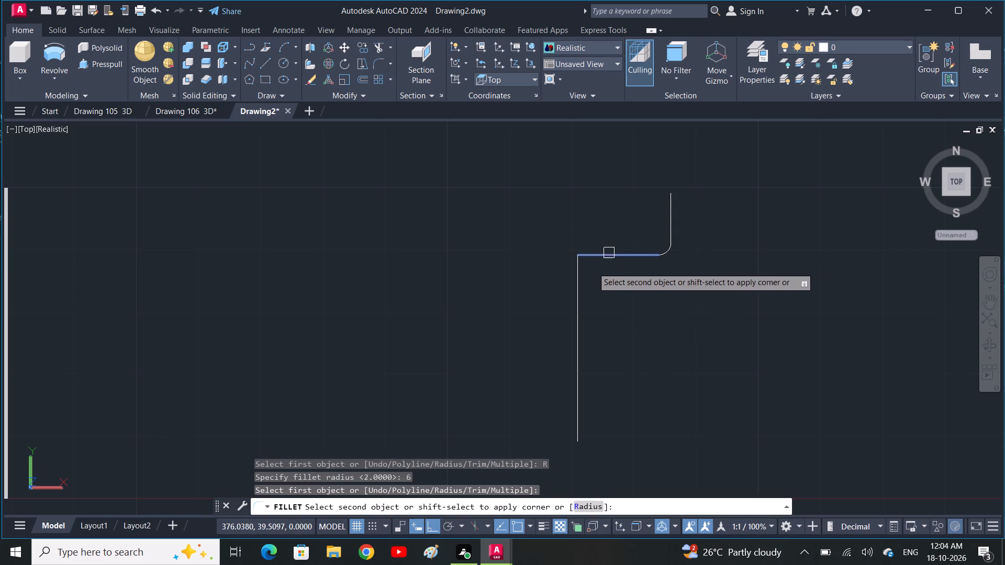
{"action": "left_click", "coordinate": [580, 279]}
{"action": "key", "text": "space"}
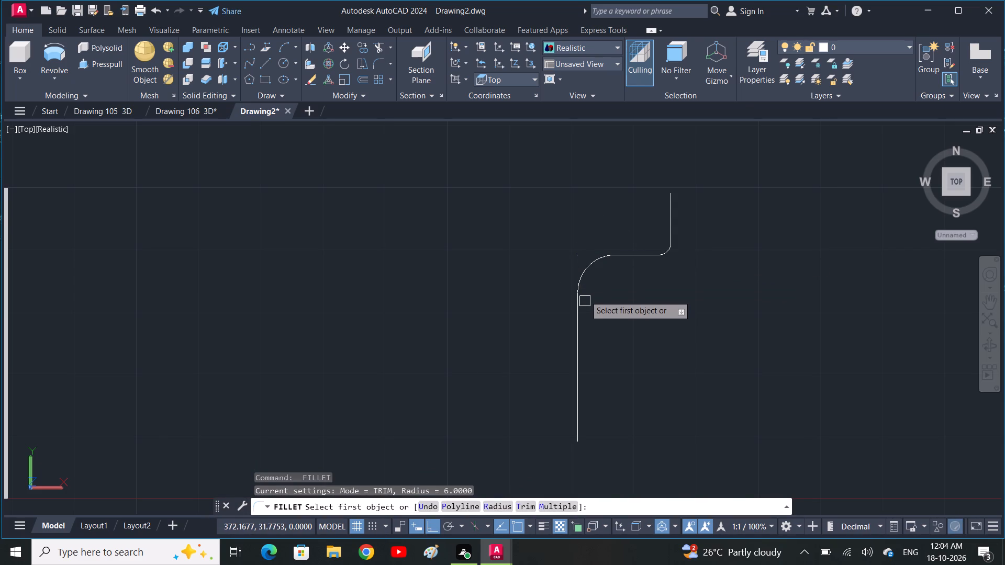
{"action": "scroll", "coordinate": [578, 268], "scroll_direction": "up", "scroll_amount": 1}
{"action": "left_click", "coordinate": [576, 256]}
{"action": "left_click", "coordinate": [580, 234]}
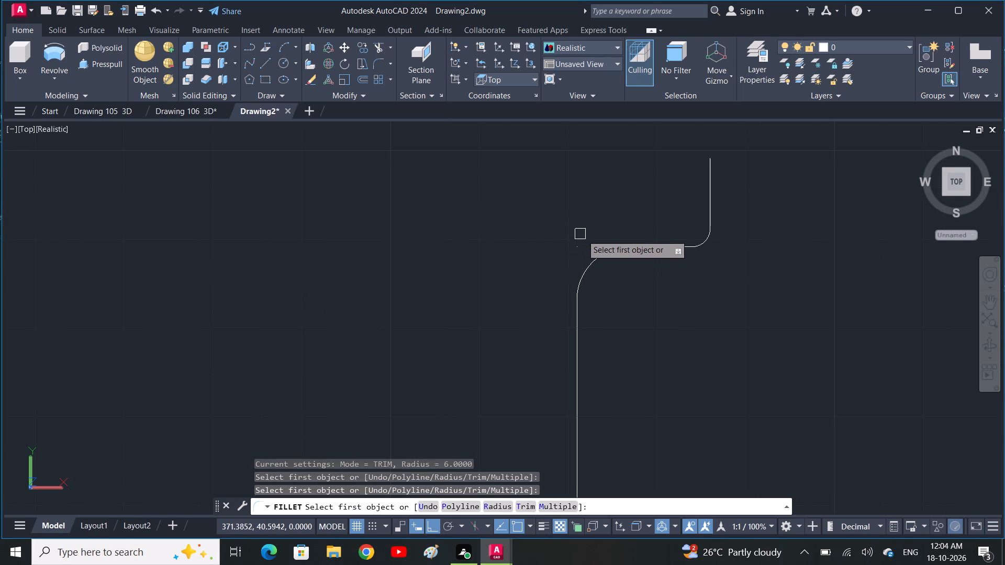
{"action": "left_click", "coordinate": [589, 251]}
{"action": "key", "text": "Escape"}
Delete the stray point left at the original corner outside the radius 6 fillet.
{"action": "left_click", "coordinate": [579, 248]}
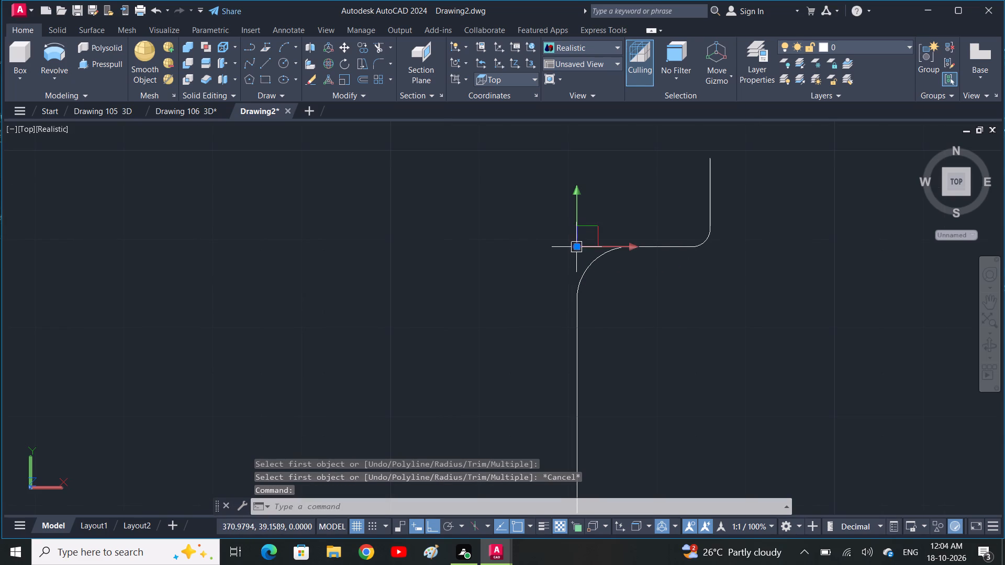
{"action": "key", "text": "Delete"}
Delete the short vertical line above the radius 2 fillet.
{"action": "scroll", "coordinate": [584, 268], "scroll_direction": "down", "scroll_amount": 1}
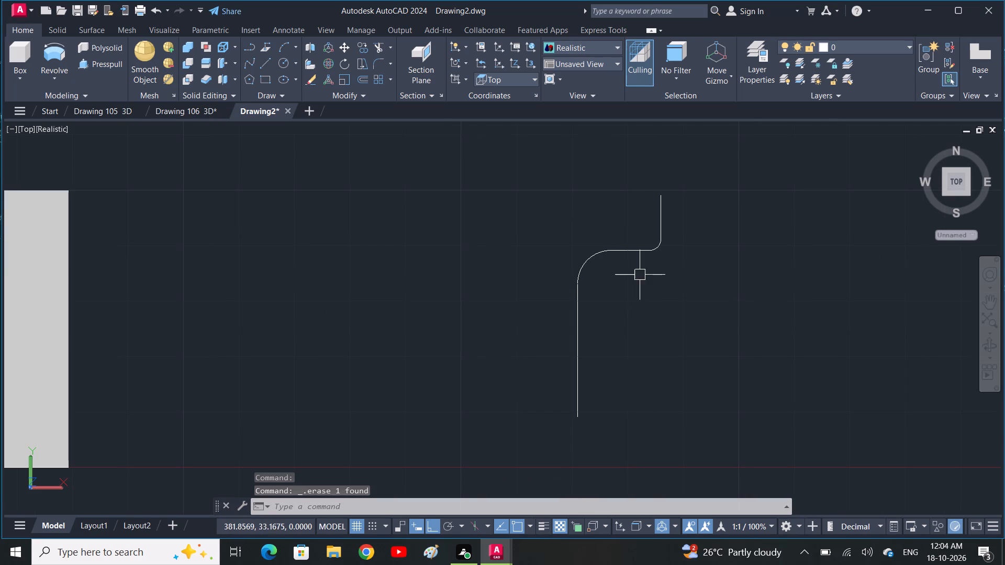
{"action": "left_click", "coordinate": [665, 220]}
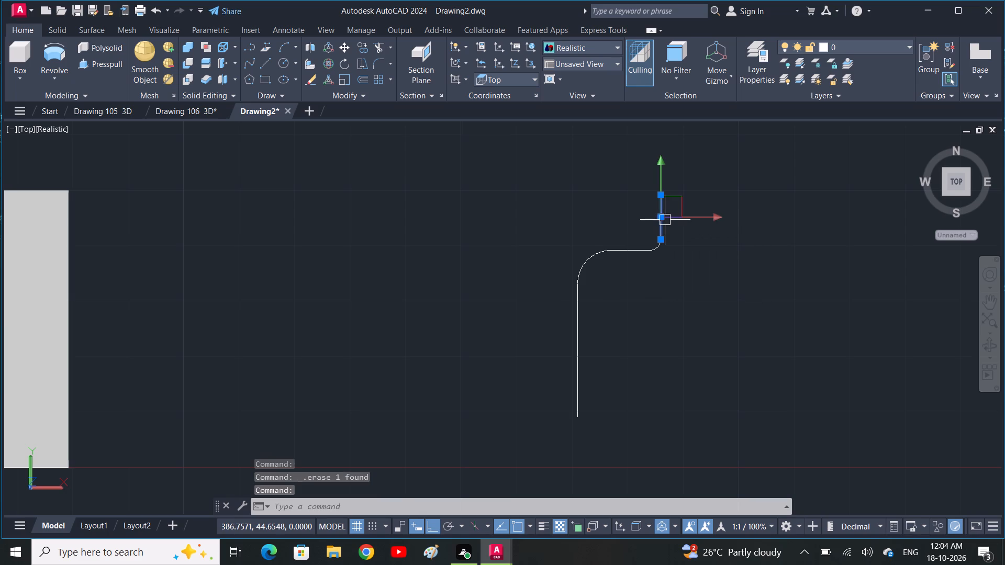
{"action": "key", "text": "Delete"}
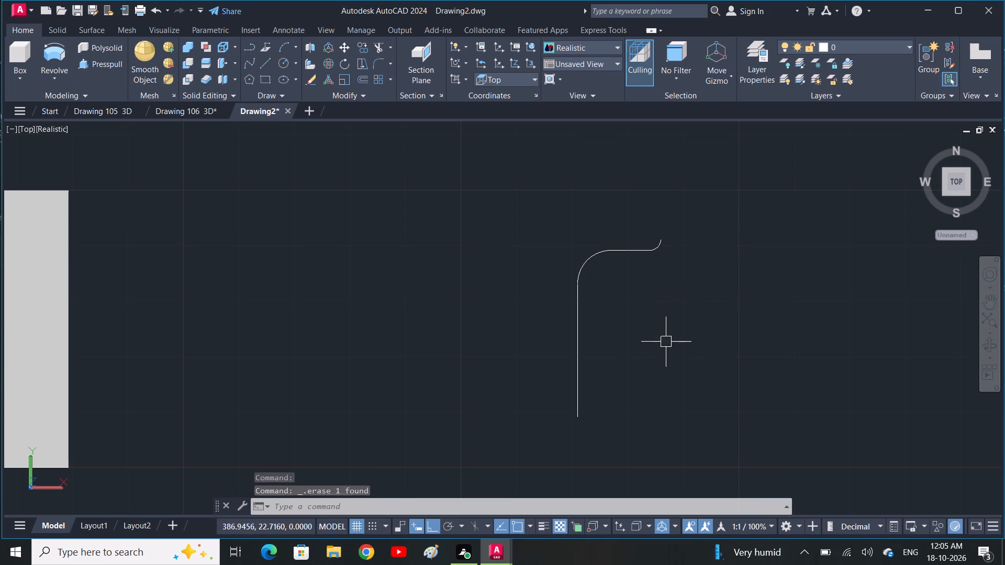
Close the profile with lines from the long vertical line's lower end: 30 across, 40 up, 15 back, and down to the radius 2 fillet's end.
{"action": "key", "text": "l"}
{"action": "key", "text": "space"}
{"action": "left_click", "coordinate": [580, 415]}
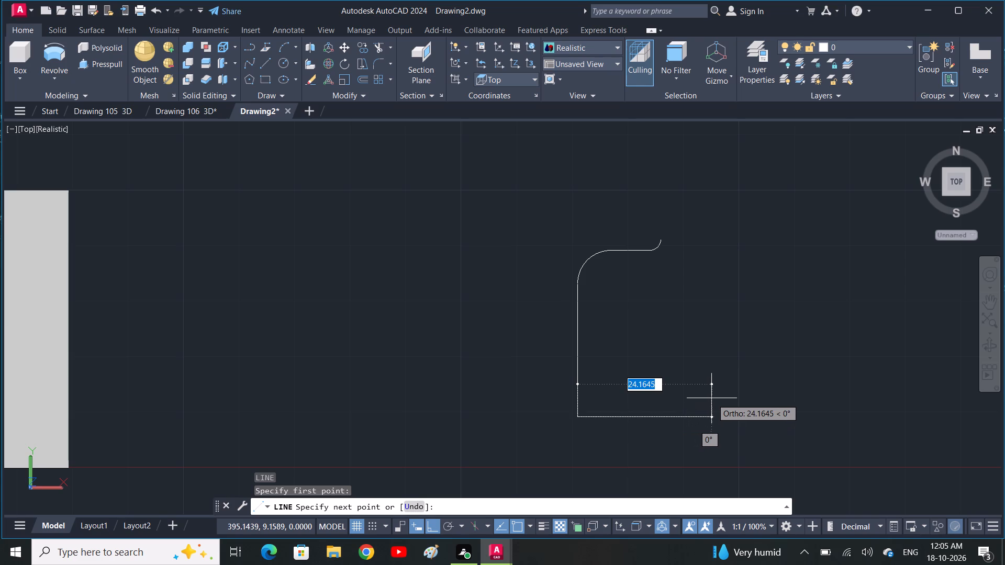
{"action": "key", "text": "3"}
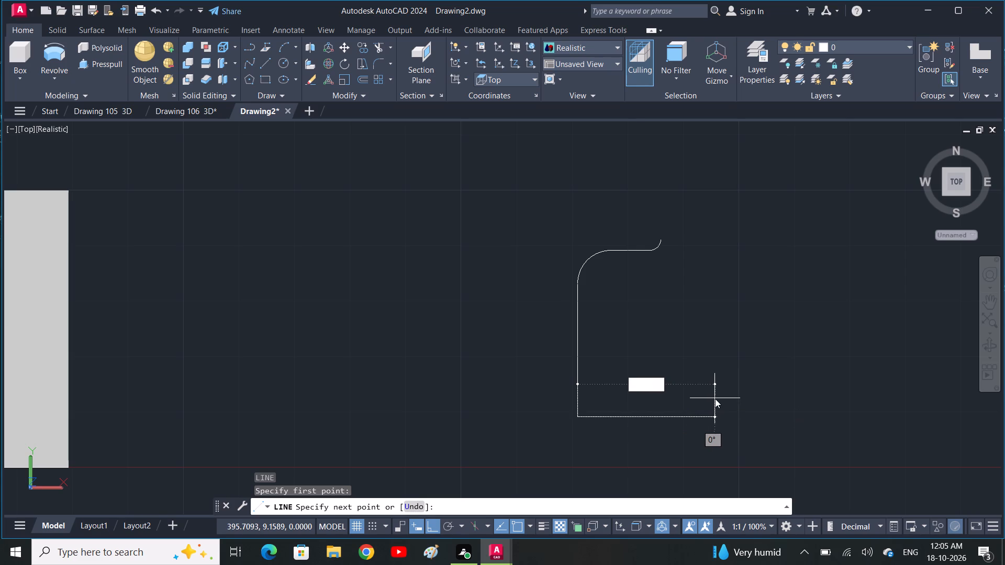
{"action": "type", "text": "0"}
{"action": "key", "text": "space"}
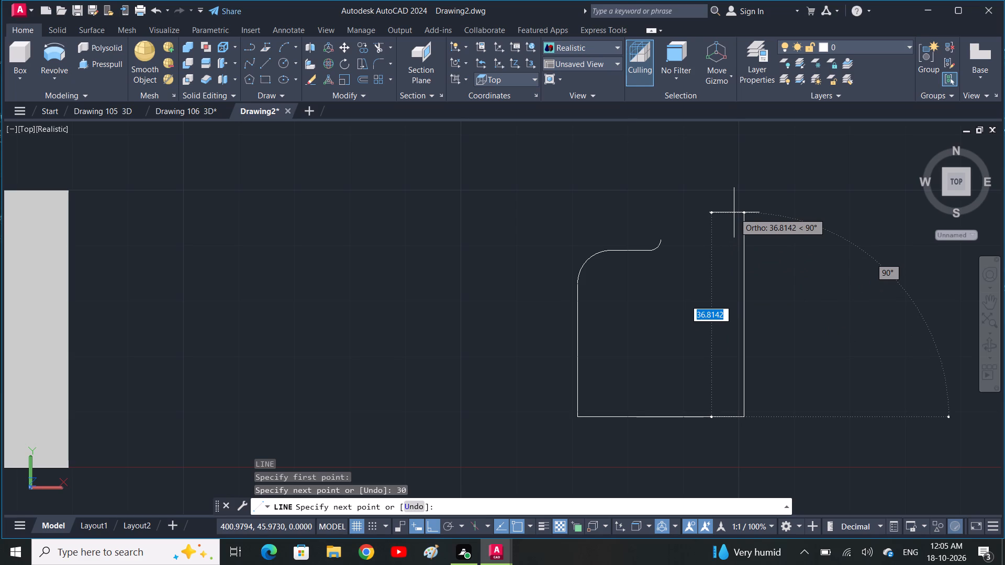
{"action": "key", "text": "4"}
{"action": "key", "text": "0"}
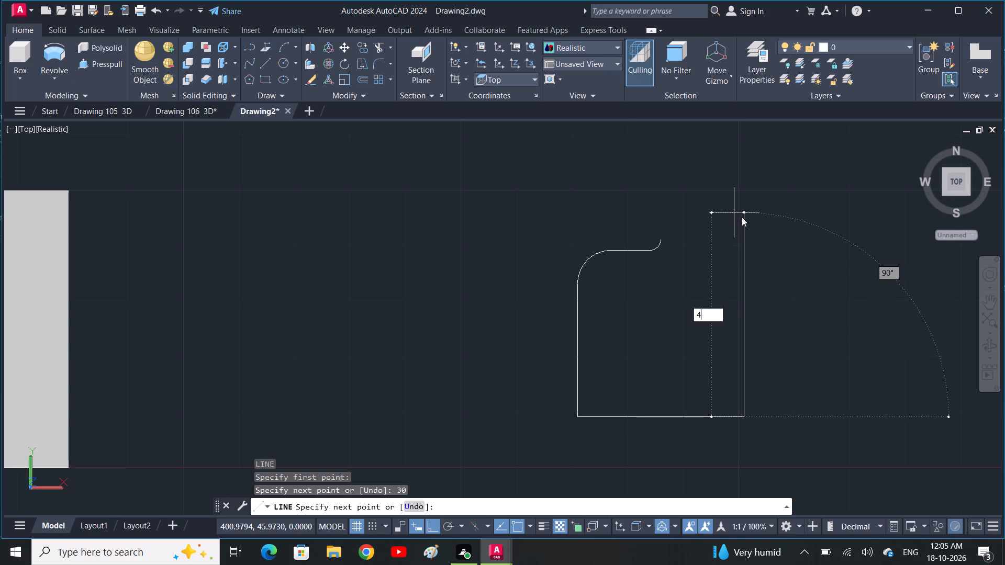
{"action": "key", "text": "space"}
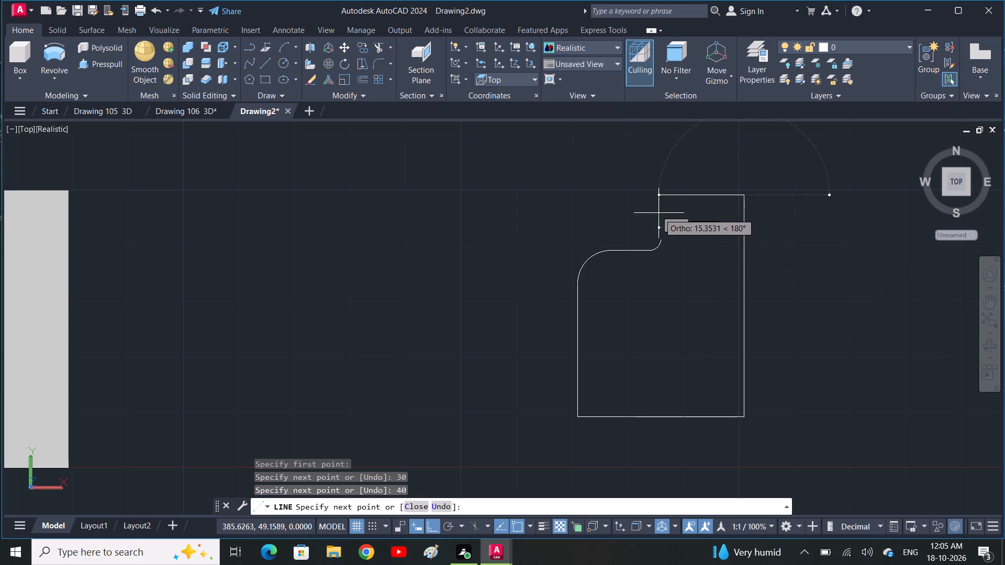
{"action": "type", "text": "15"}
{"action": "key", "text": "space"}
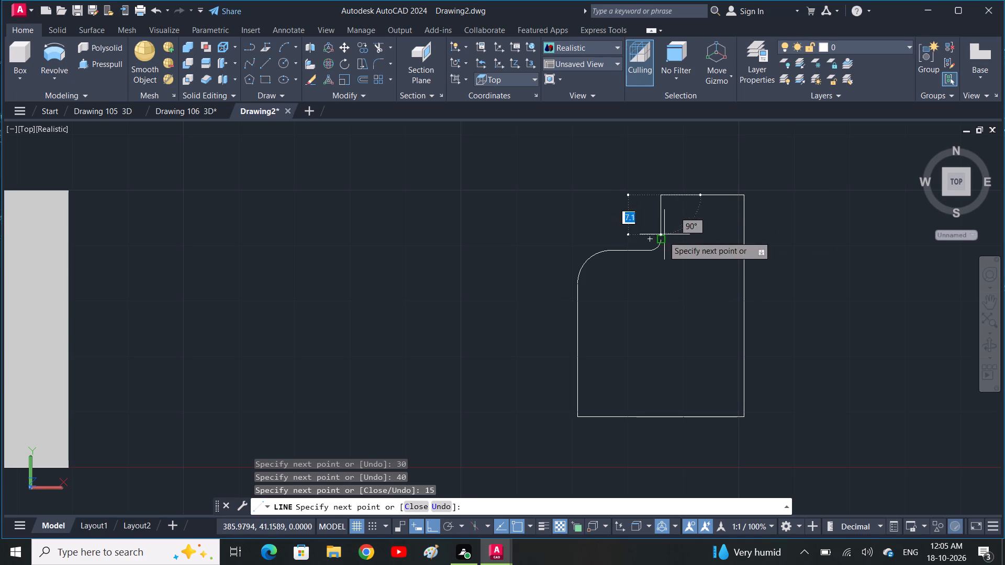
{"action": "left_click", "coordinate": [663, 236]}
{"action": "key", "text": "space"}
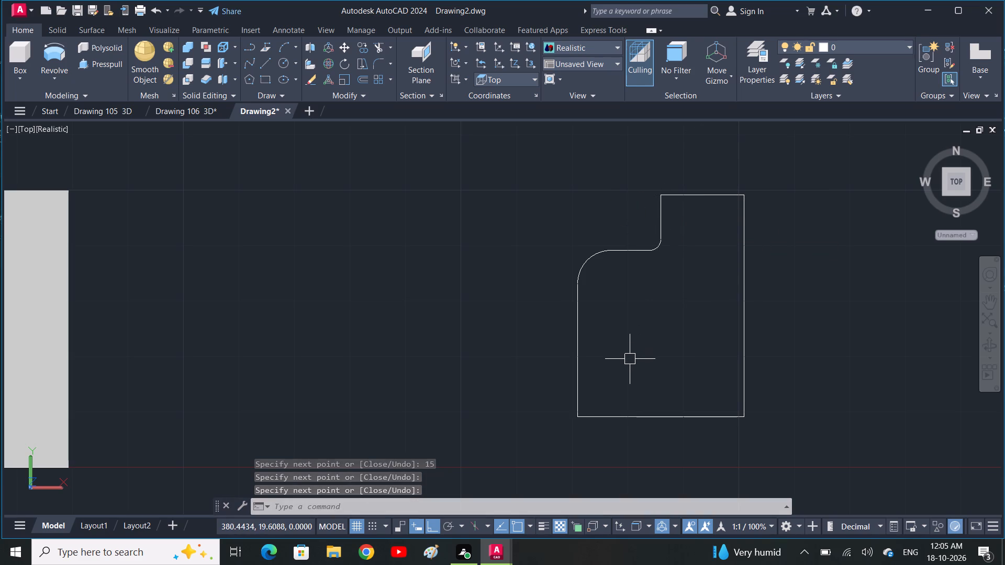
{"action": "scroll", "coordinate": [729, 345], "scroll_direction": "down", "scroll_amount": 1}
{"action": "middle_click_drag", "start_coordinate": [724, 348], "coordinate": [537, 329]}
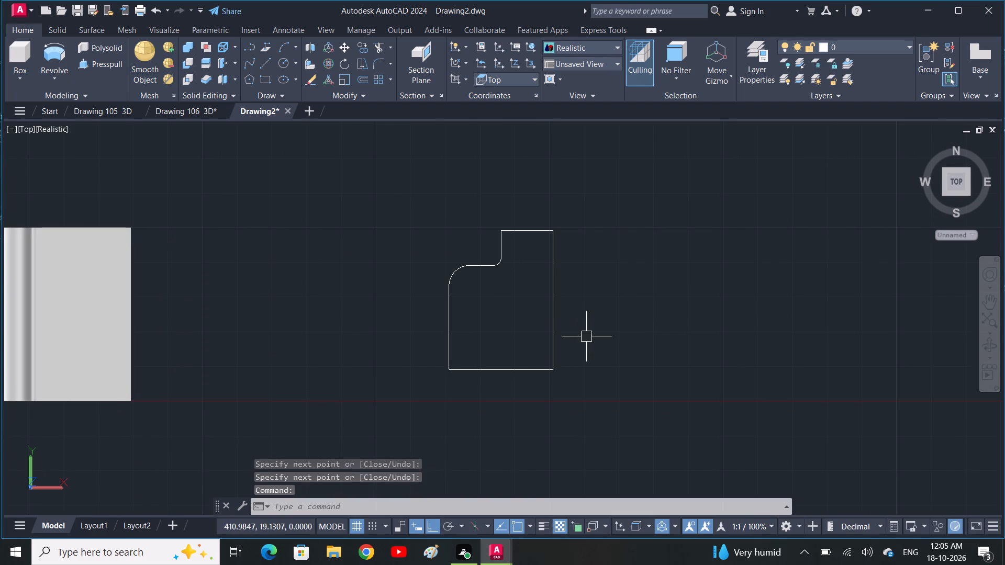
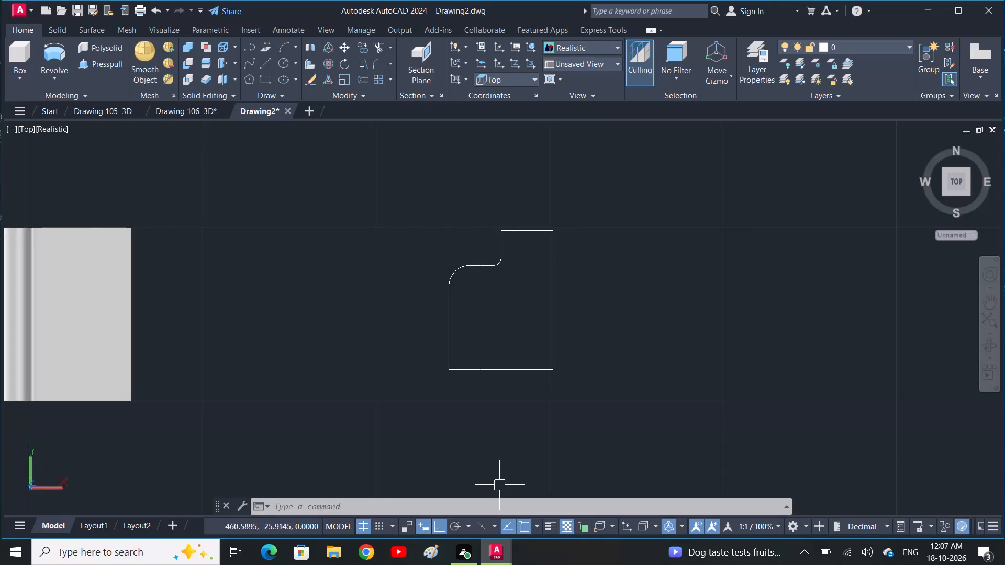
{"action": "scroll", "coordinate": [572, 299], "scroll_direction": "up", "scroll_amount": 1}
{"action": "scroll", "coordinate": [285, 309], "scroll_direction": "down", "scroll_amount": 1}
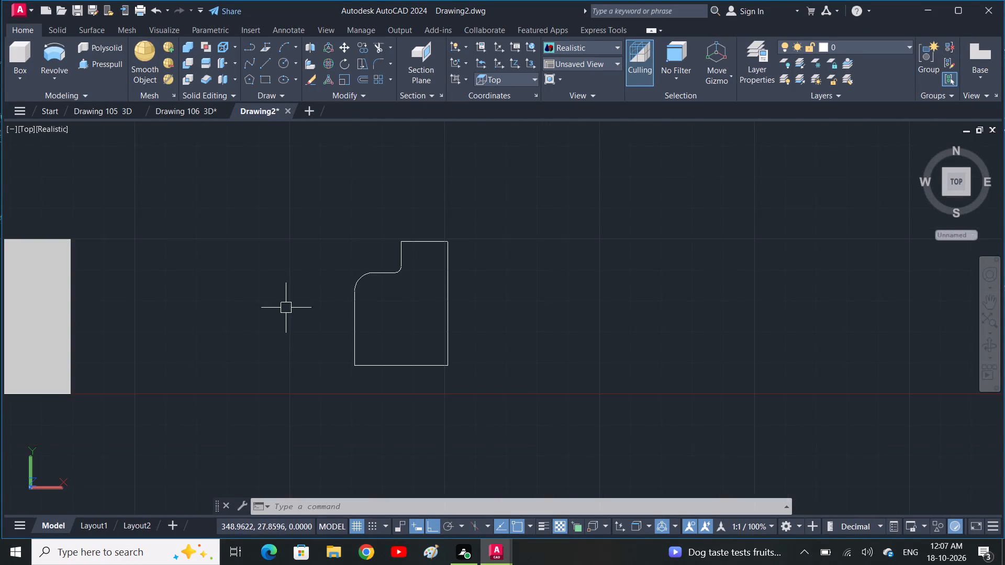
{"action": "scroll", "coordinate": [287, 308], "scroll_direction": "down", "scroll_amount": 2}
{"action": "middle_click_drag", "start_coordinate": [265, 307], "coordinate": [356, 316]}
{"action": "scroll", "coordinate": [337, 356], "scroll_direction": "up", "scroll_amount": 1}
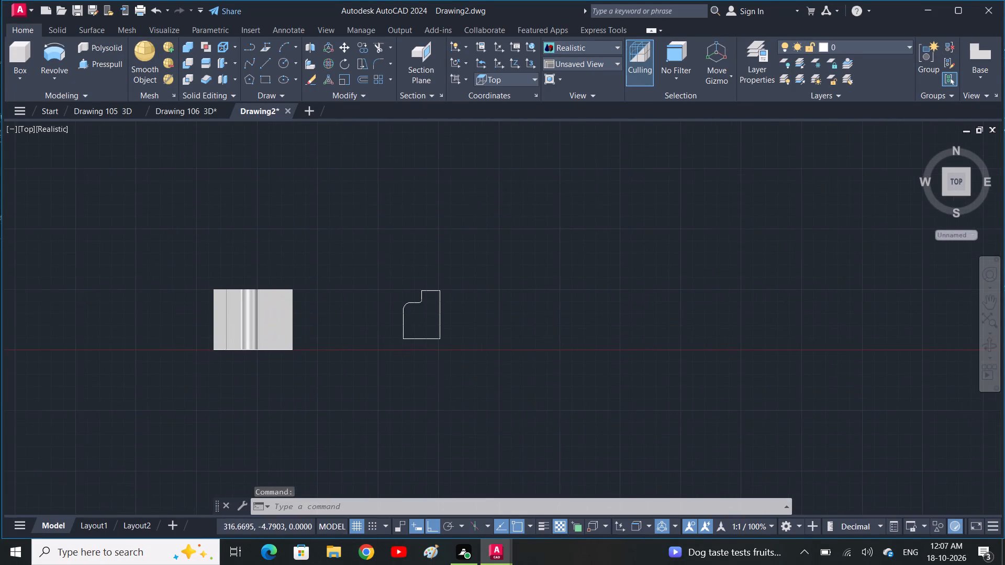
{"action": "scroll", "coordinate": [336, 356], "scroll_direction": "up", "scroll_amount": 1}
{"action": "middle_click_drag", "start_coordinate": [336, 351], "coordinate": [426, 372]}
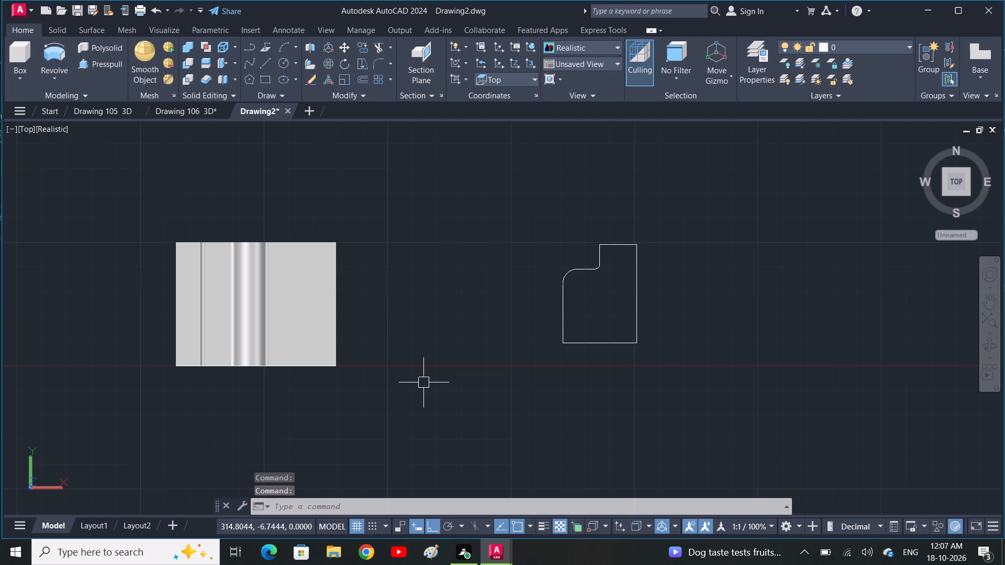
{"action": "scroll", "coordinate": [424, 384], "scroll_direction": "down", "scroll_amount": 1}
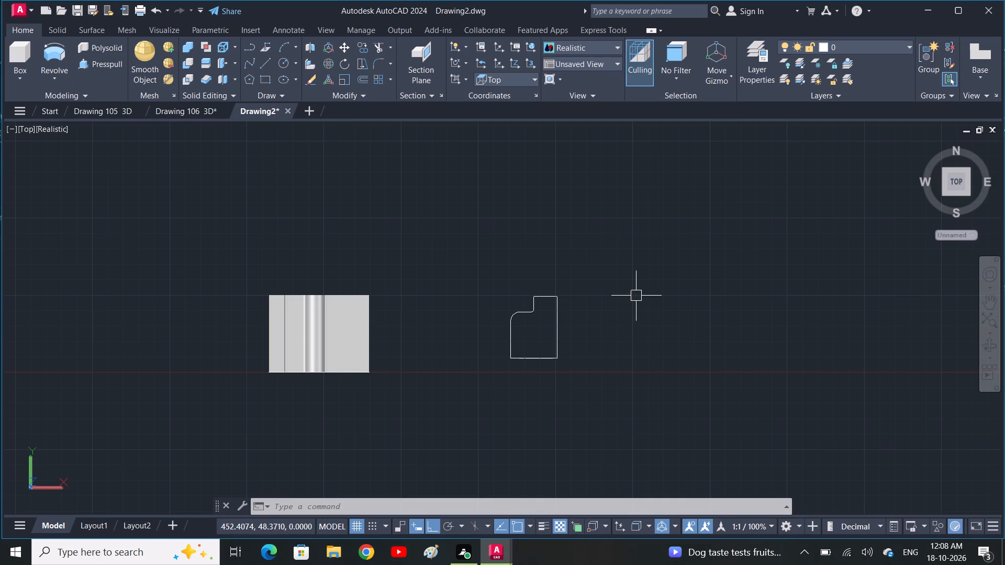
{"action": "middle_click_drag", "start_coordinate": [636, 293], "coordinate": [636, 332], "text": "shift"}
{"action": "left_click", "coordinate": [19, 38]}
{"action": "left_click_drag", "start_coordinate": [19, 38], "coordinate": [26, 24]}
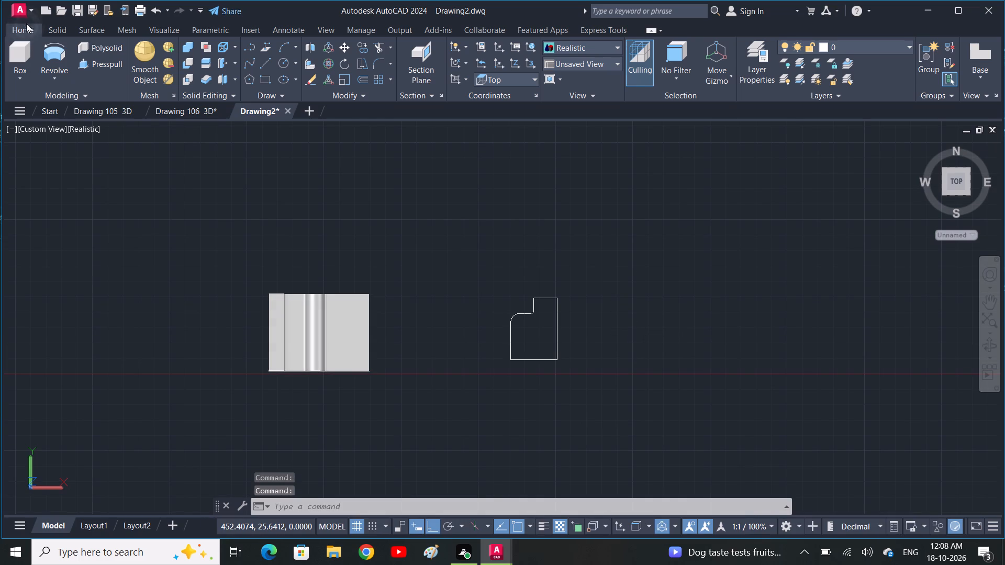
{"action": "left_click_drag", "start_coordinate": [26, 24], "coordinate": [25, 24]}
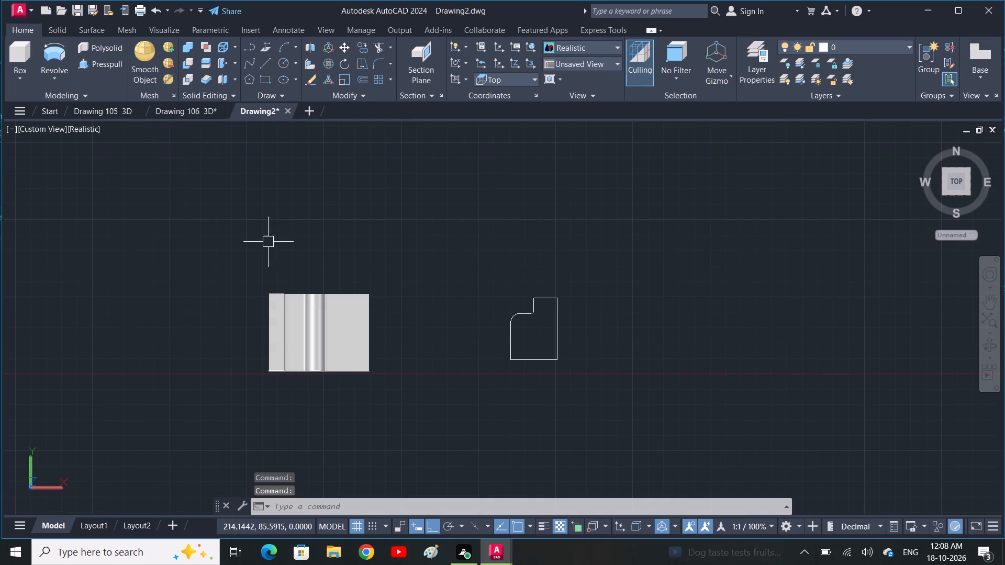
Copy the whole stepped, filleted profile to the clipboard and erase it from the drawing.
{"action": "left_click", "coordinate": [566, 380]}
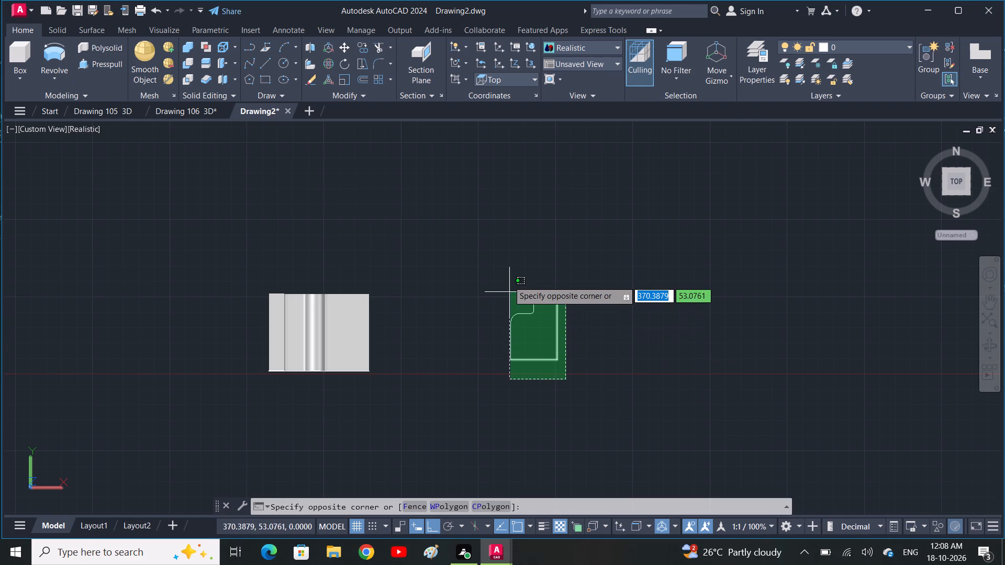
{"action": "left_click", "coordinate": [506, 275]}
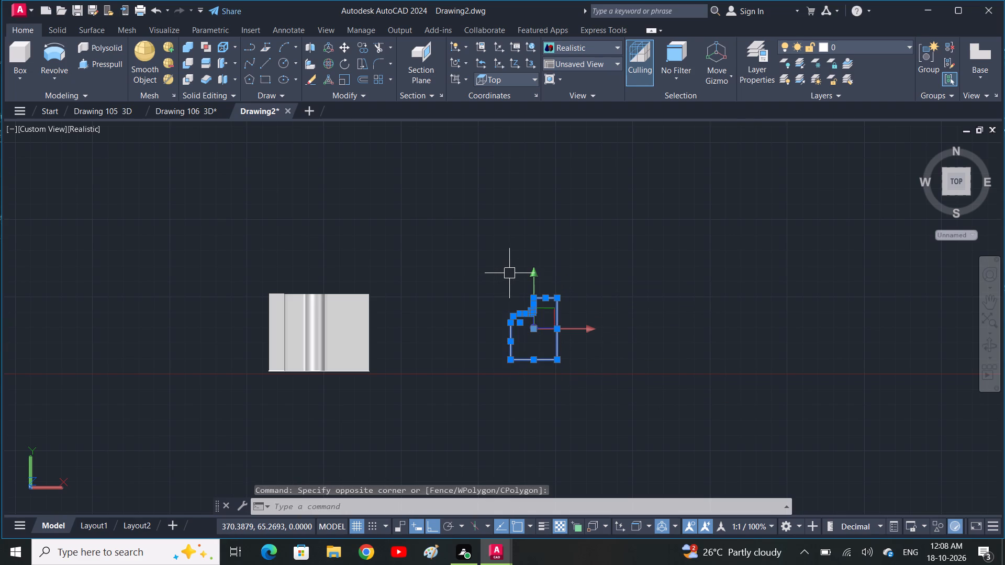
{"action": "key", "text": "ctrl+c"}
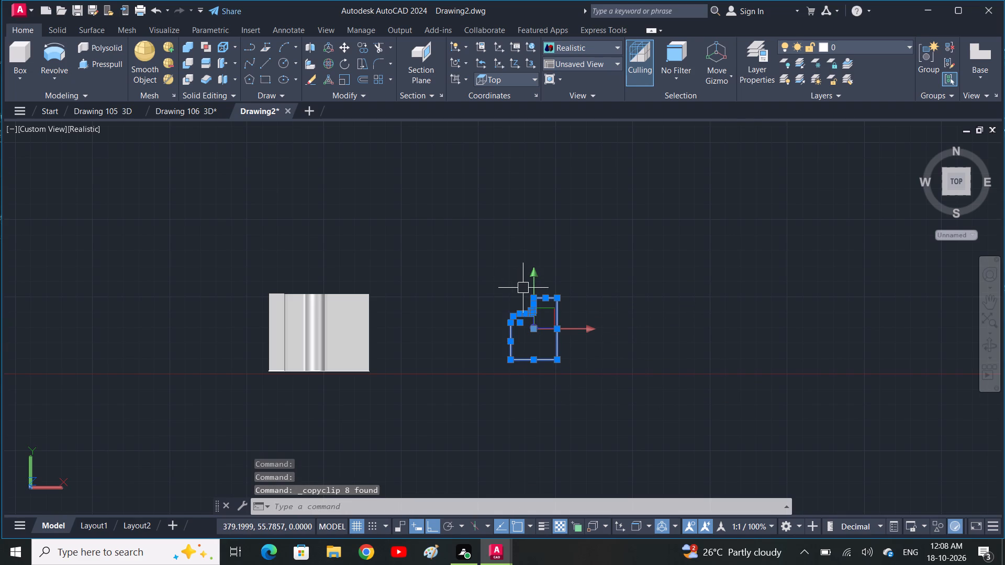
{"action": "key", "text": "Delete"}
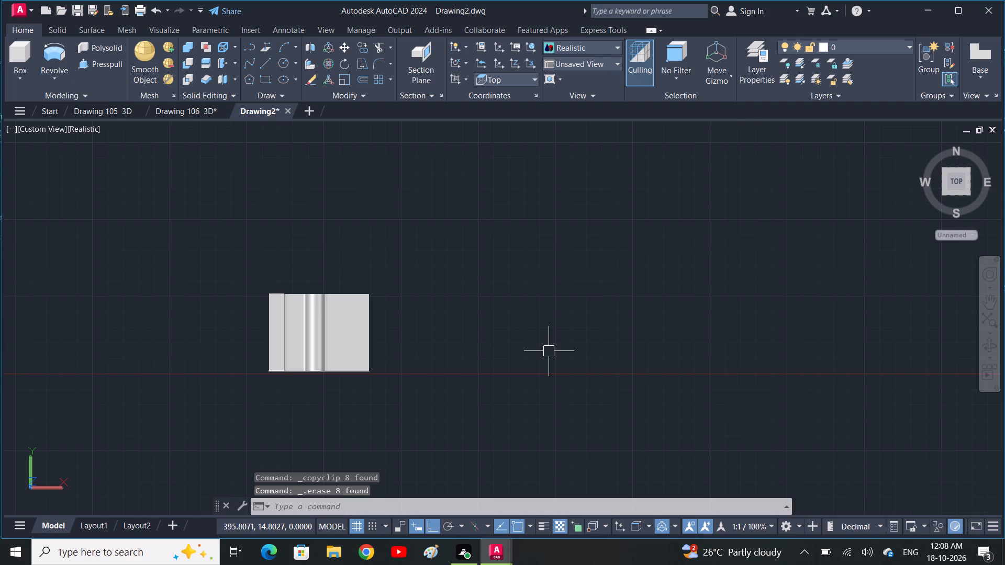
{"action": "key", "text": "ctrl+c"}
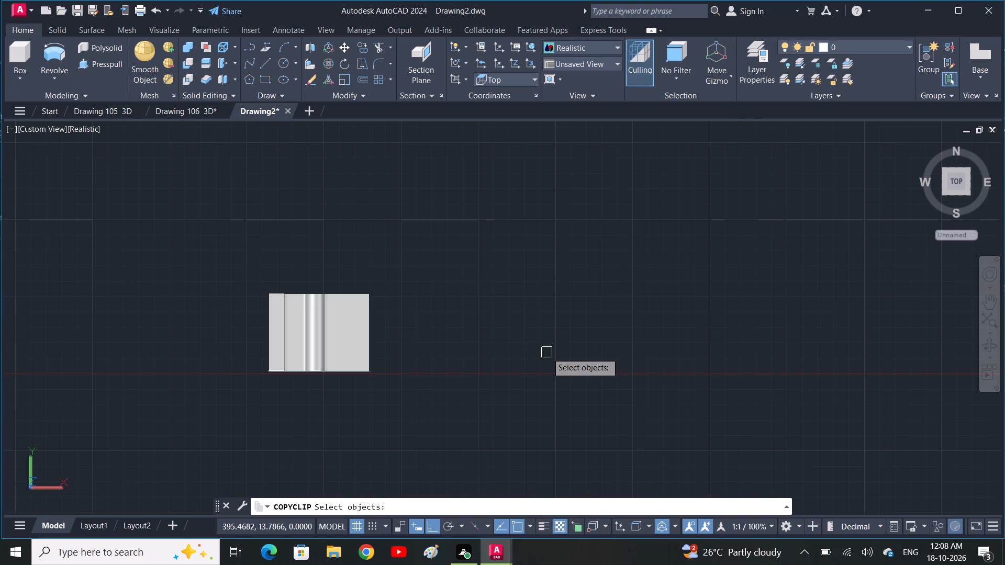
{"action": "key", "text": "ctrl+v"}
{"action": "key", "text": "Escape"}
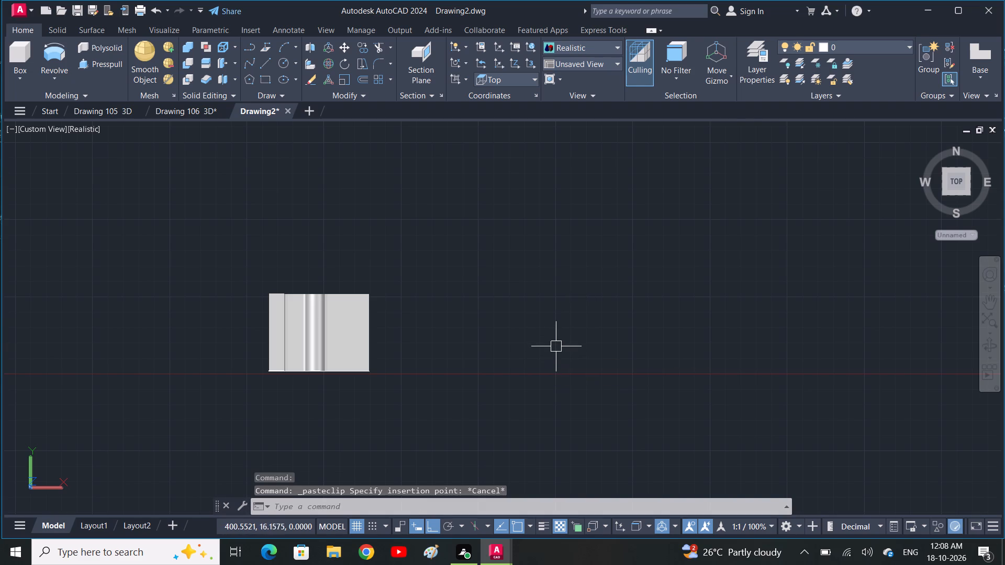
Draw a circle of diameter 26 in the empty space beside the finished part.
{"action": "type", "text": "C"}
{"action": "key", "text": "space"}
{"action": "left_click", "coordinate": [572, 327]}
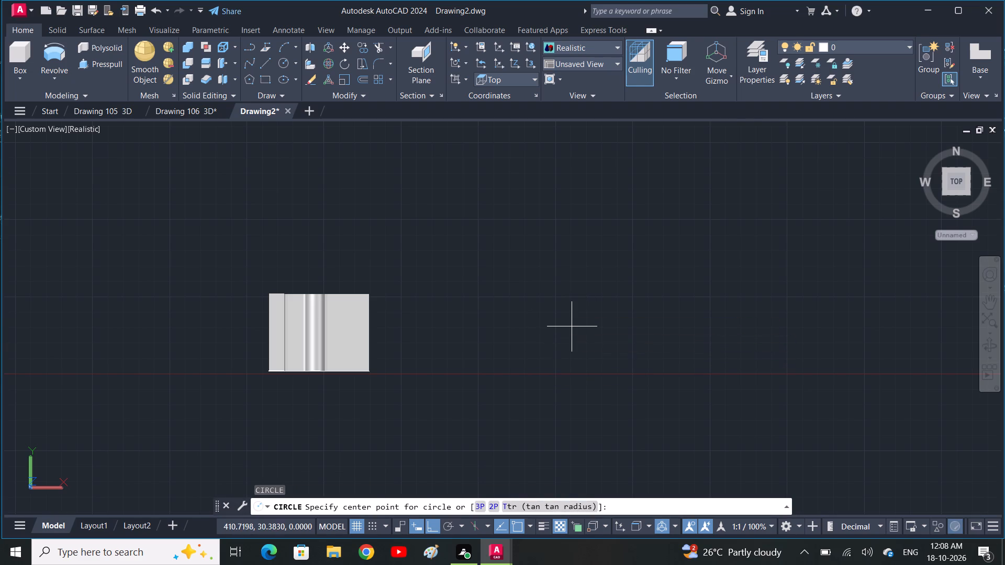
{"action": "type", "text": "D"}
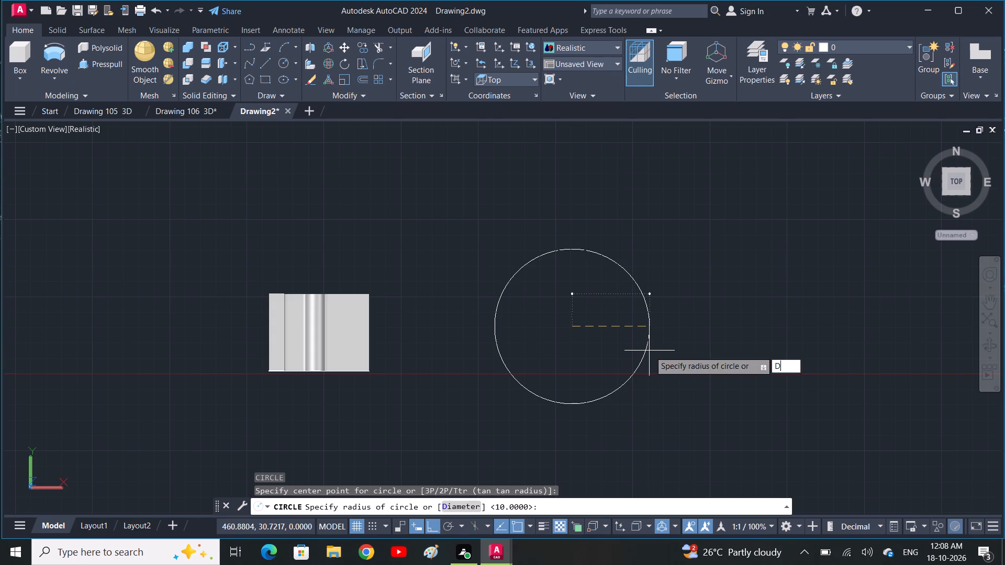
{"action": "key", "text": "space"}
{"action": "type", "text": "26"}
{"action": "key", "text": "space"}
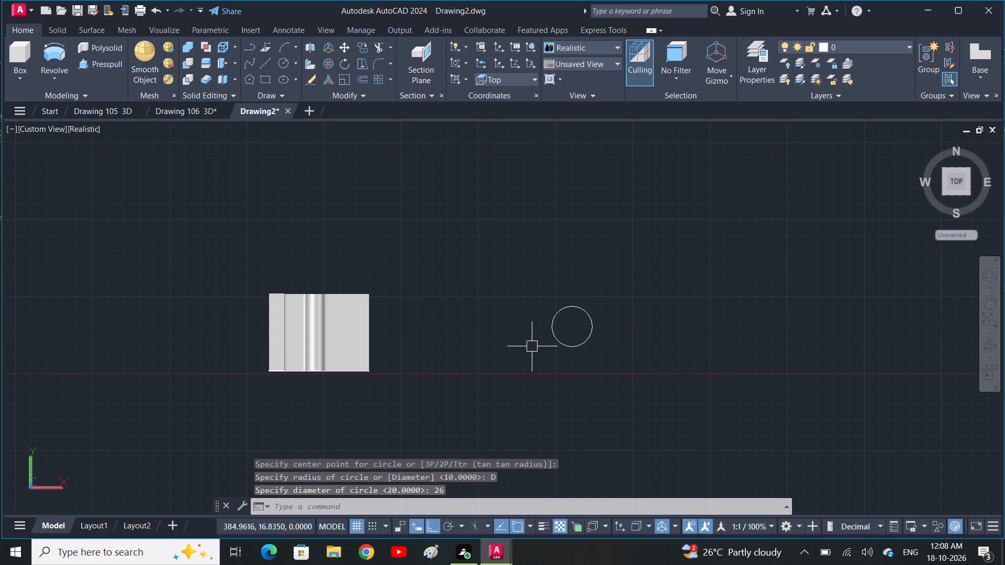
Draw a second circle of diameter 20 concentric with the diameter 26 circle.
{"action": "key", "text": "space"}
{"action": "left_click", "coordinate": [573, 330]}
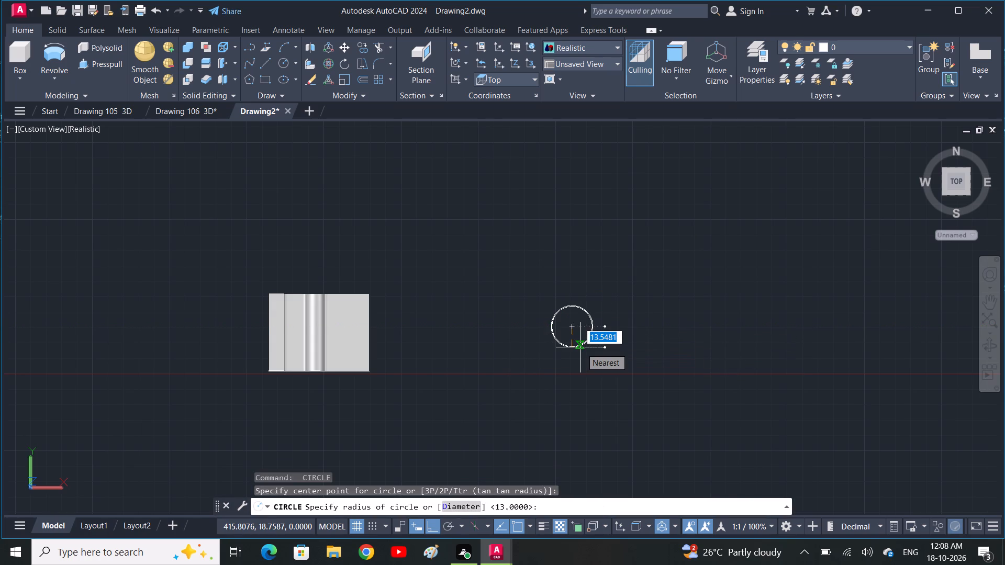
{"action": "key", "text": "2"}
{"action": "key", "text": "Escape"}
{"action": "key", "text": "0"}
{"action": "key", "text": "space"}
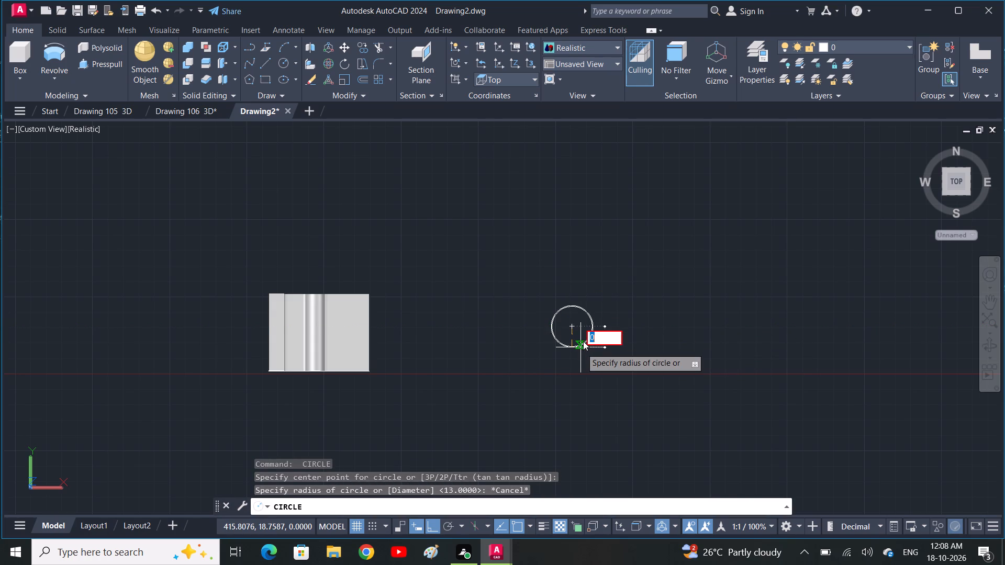
{"action": "key", "text": "Escape"}
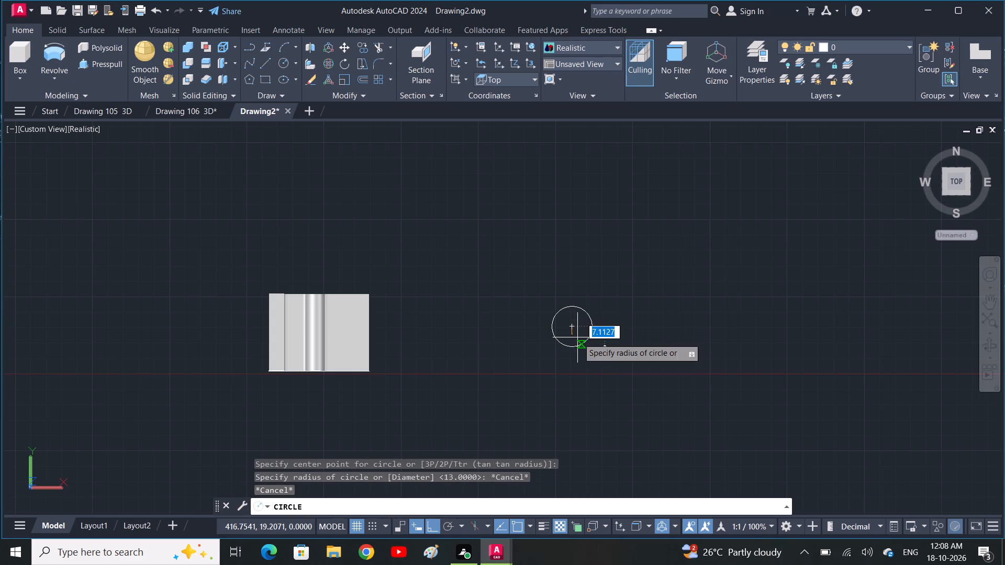
{"action": "type", "text": "D 2"}
{"action": "type", "text": "P0"}
{"action": "key", "text": "space"}
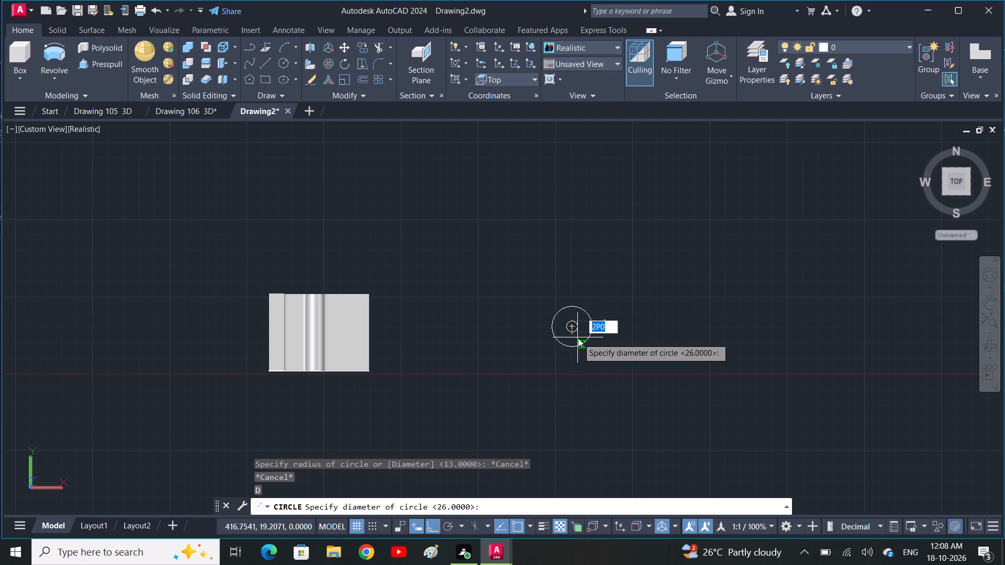
{"action": "key", "text": "BackSpace"}
{"action": "key", "text": "2"}
{"action": "type", "text": "0"}
{"action": "key", "text": "space"}
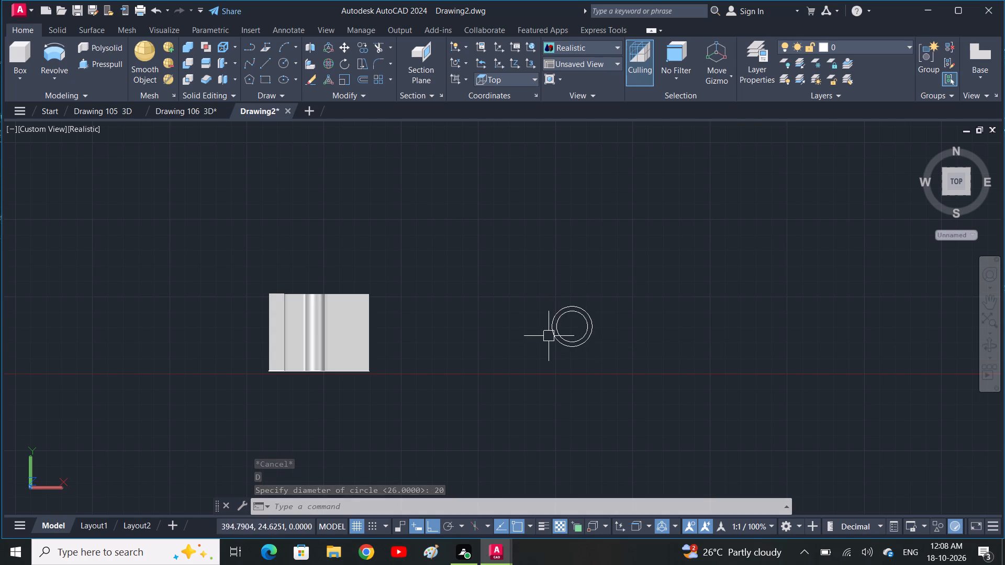
Draw two vertical lines from the circles' shared centre, one upward and one downward, each extending past the outer circle.
{"action": "scroll", "coordinate": [556, 353], "scroll_direction": "up", "scroll_amount": 2}
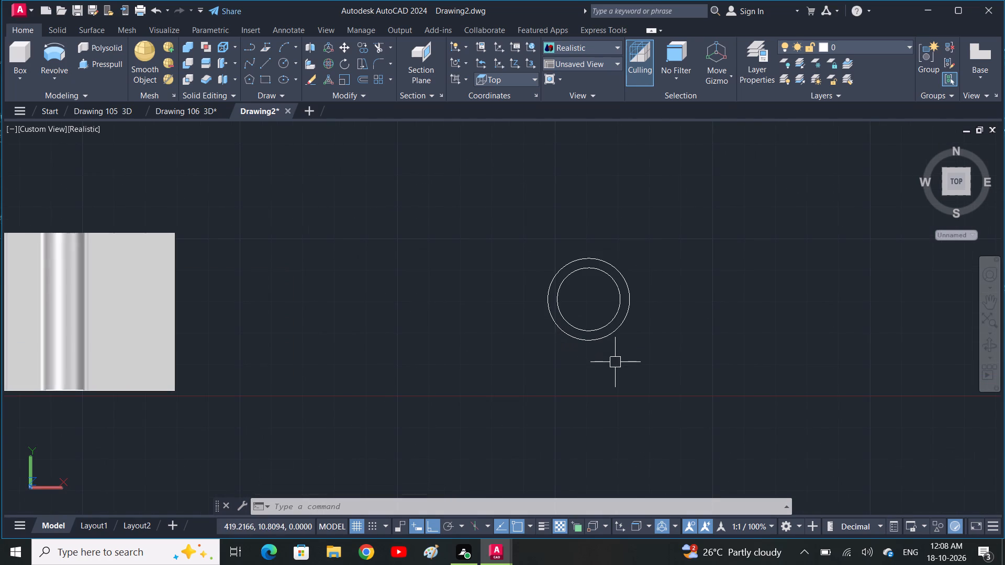
{"action": "type", "text": "L"}
{"action": "key", "text": "space"}
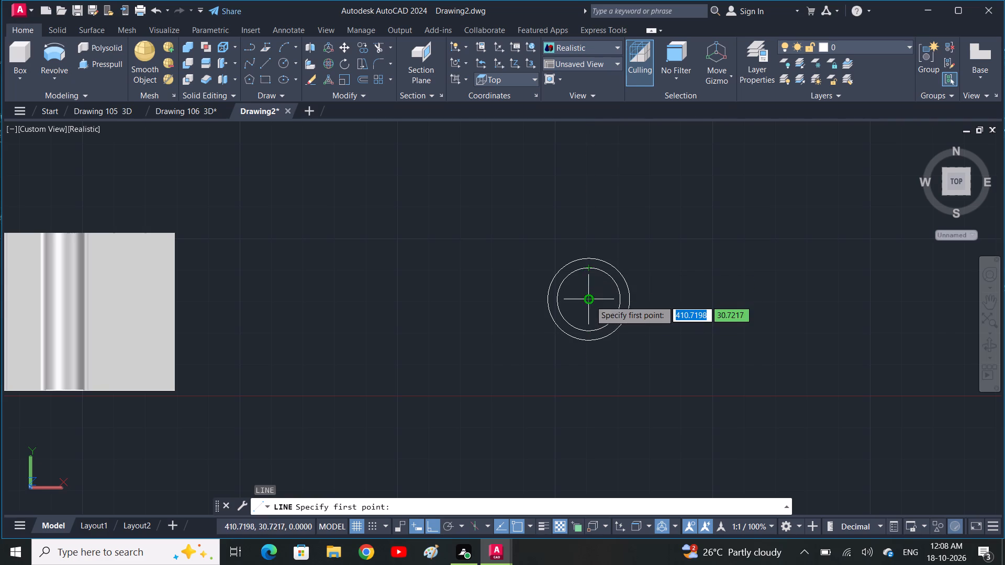
{"action": "left_click", "coordinate": [590, 300]}
{"action": "left_click", "coordinate": [590, 241]}
{"action": "key", "text": "space"}
{"action": "key", "text": "space"}
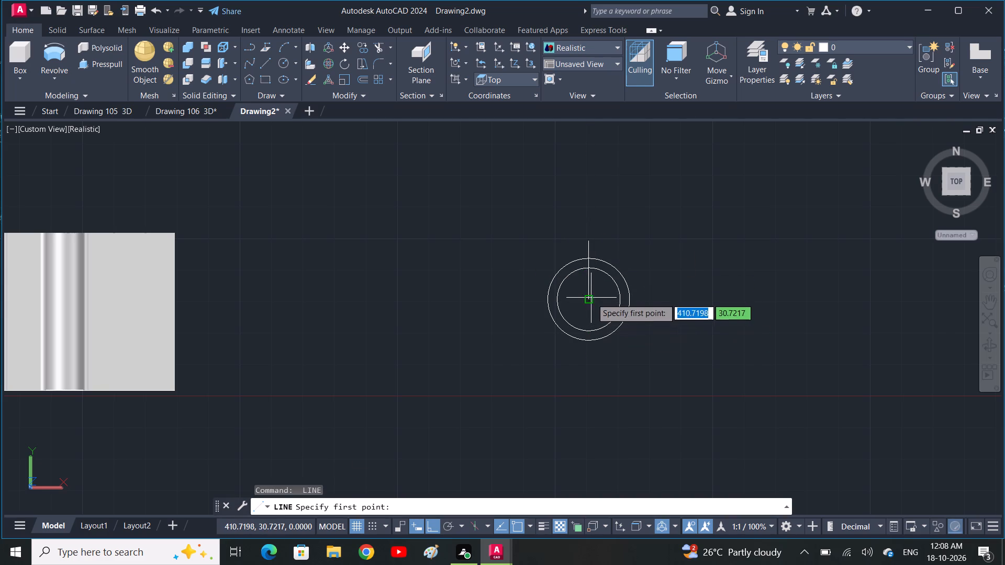
{"action": "left_click", "coordinate": [590, 297]}
{"action": "left_click", "coordinate": [602, 357]}
{"action": "key", "text": "space"}
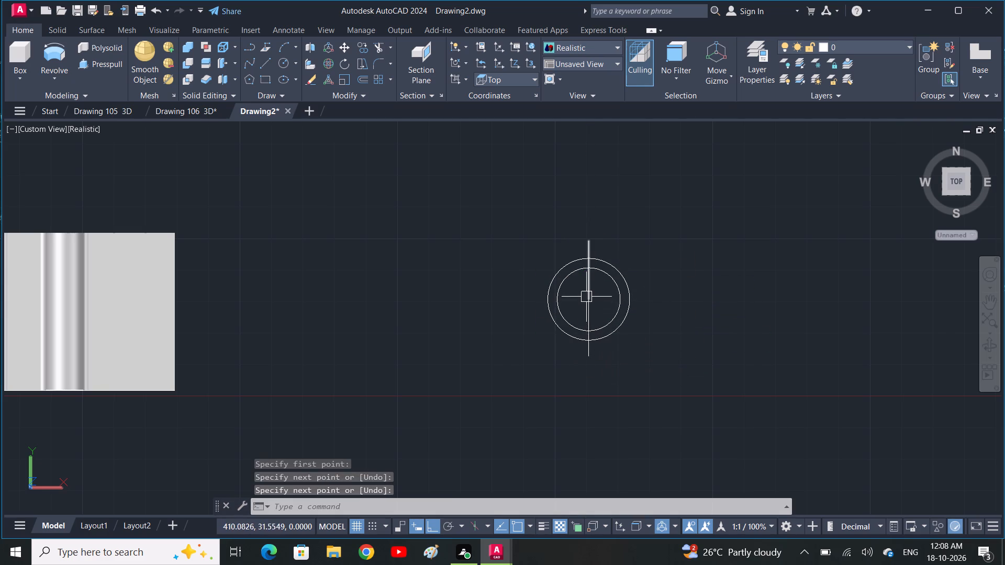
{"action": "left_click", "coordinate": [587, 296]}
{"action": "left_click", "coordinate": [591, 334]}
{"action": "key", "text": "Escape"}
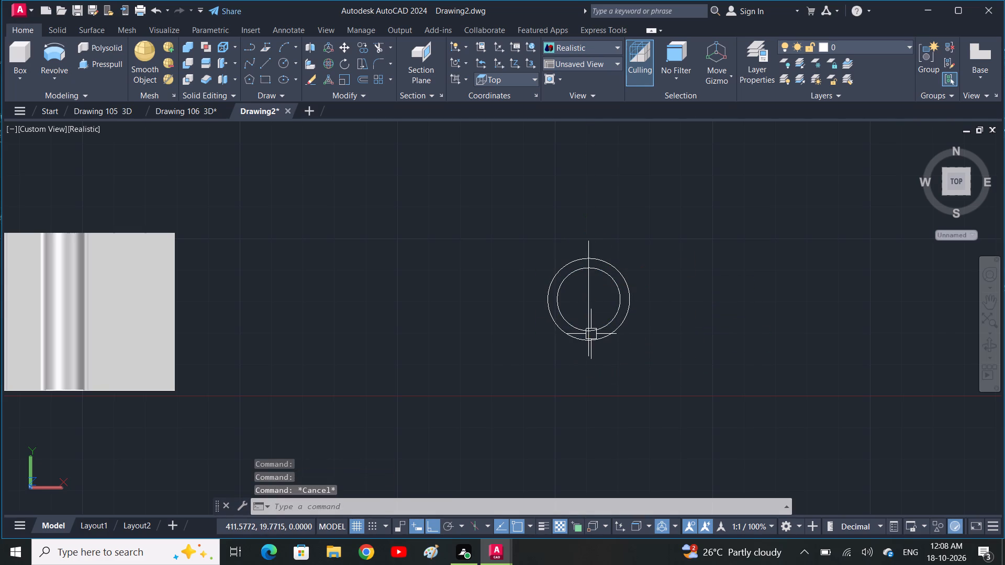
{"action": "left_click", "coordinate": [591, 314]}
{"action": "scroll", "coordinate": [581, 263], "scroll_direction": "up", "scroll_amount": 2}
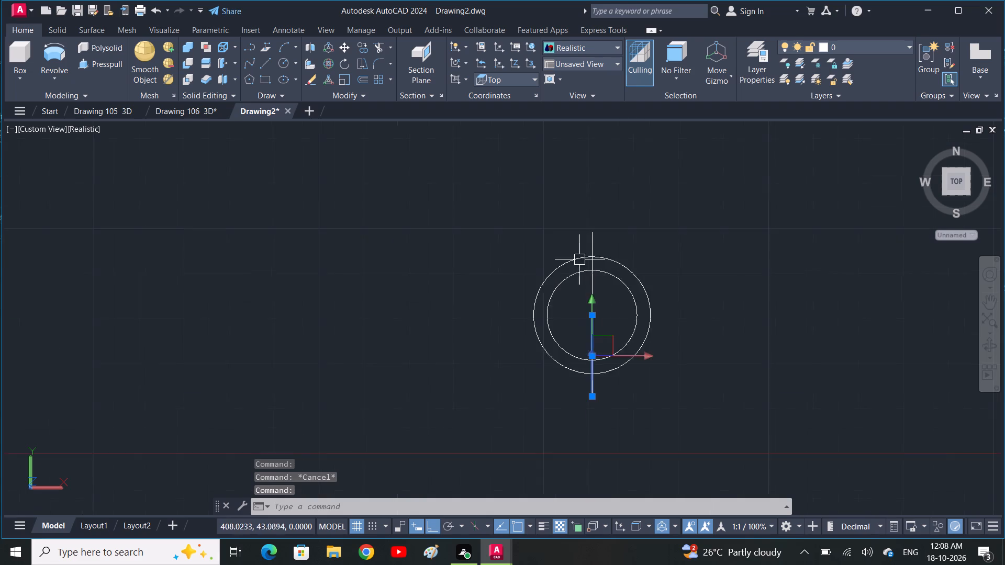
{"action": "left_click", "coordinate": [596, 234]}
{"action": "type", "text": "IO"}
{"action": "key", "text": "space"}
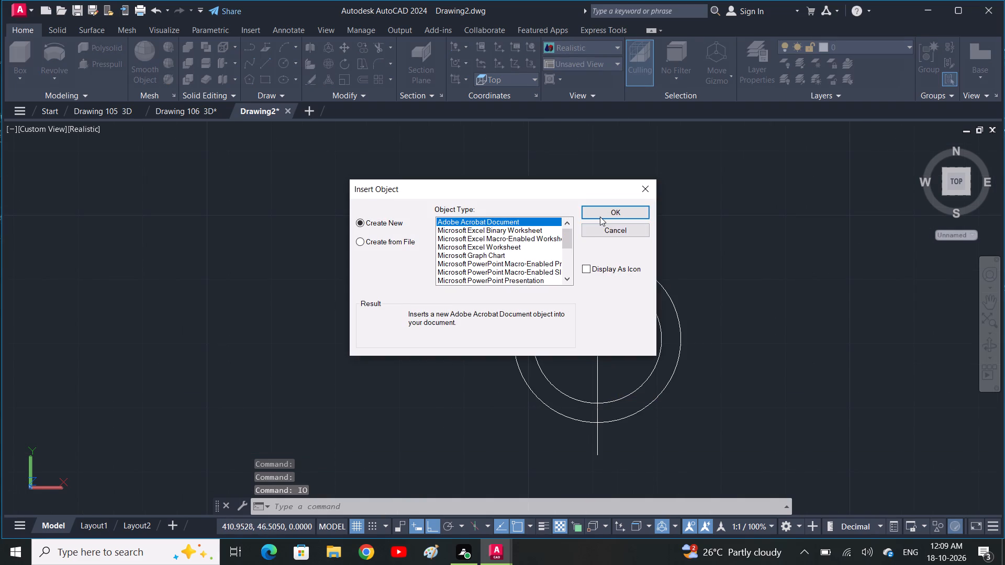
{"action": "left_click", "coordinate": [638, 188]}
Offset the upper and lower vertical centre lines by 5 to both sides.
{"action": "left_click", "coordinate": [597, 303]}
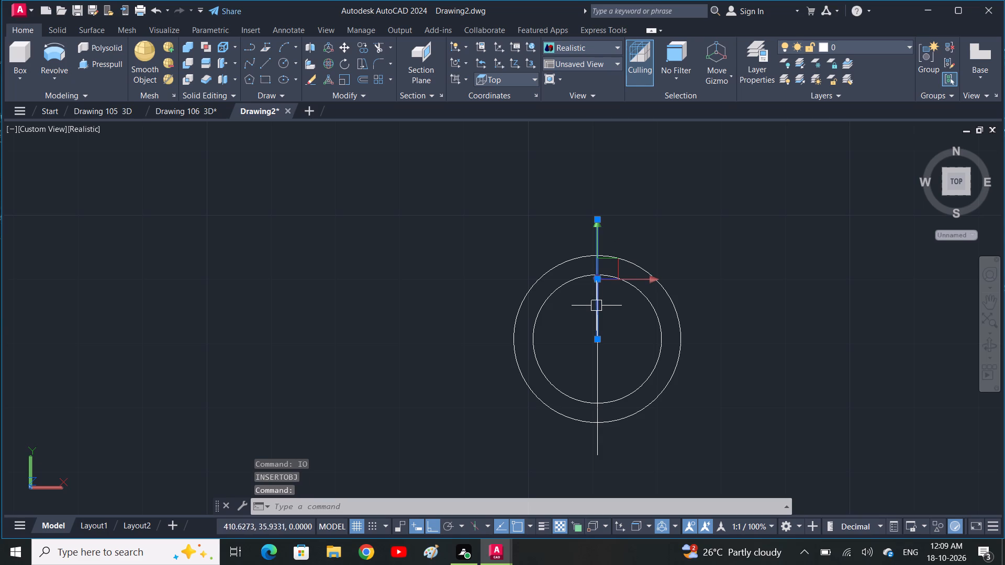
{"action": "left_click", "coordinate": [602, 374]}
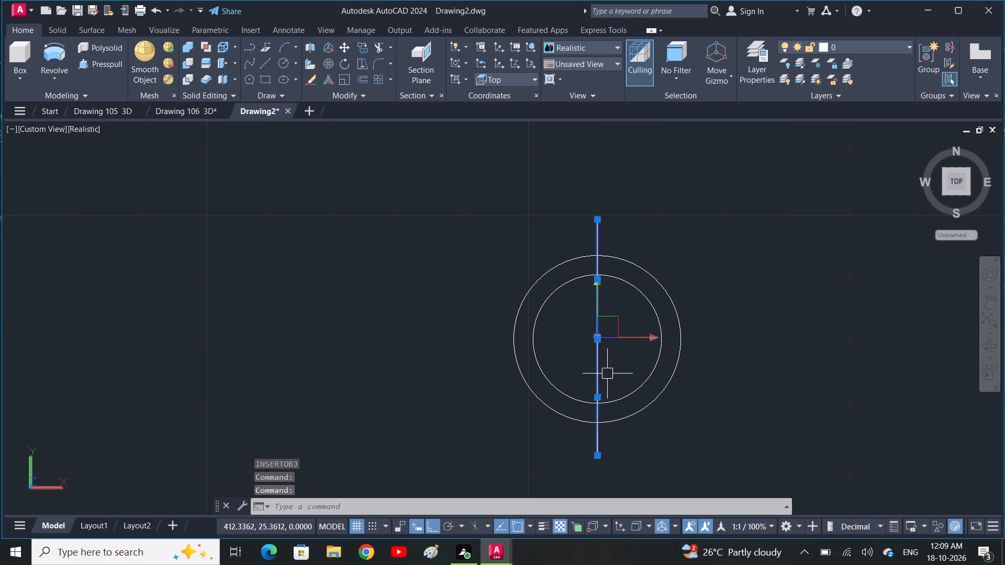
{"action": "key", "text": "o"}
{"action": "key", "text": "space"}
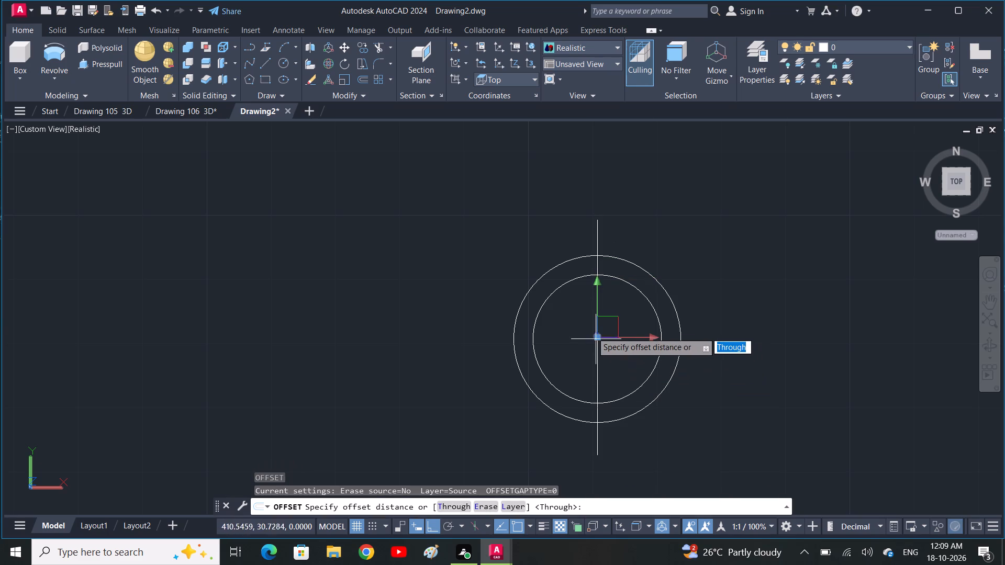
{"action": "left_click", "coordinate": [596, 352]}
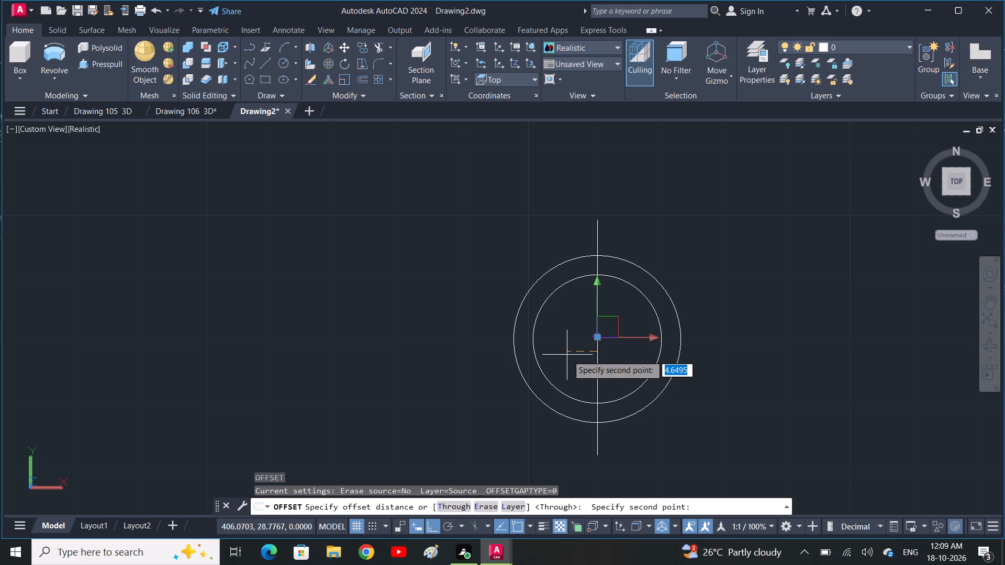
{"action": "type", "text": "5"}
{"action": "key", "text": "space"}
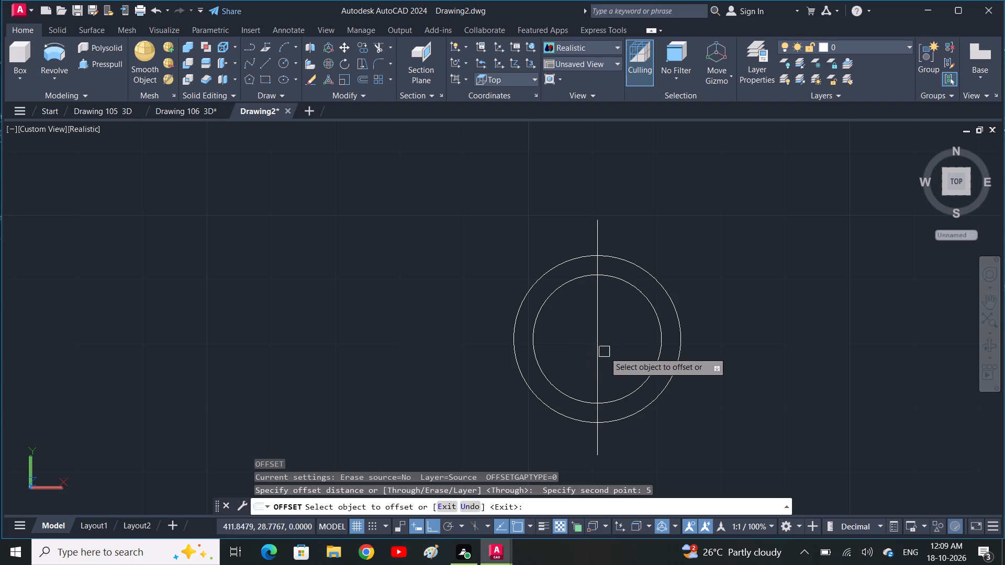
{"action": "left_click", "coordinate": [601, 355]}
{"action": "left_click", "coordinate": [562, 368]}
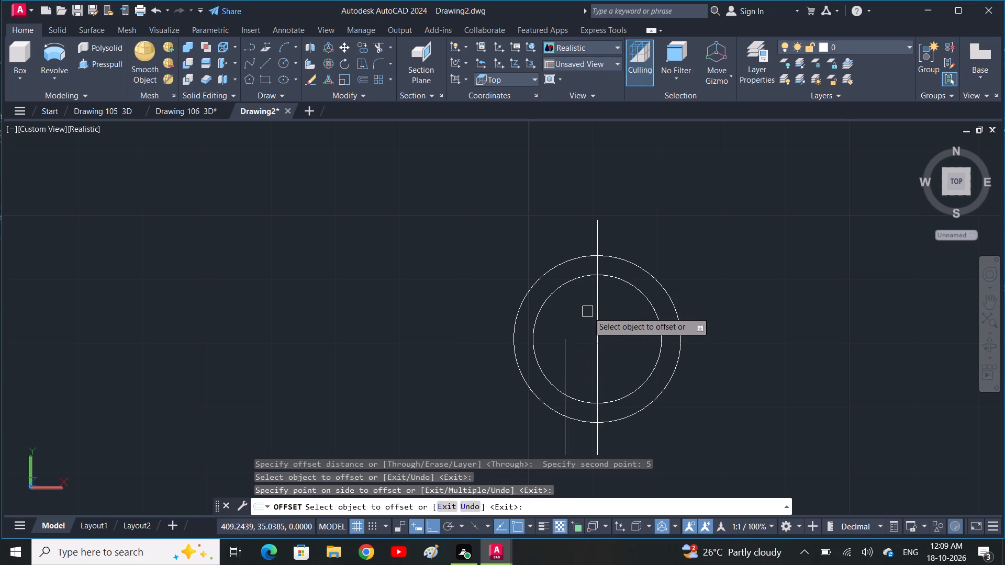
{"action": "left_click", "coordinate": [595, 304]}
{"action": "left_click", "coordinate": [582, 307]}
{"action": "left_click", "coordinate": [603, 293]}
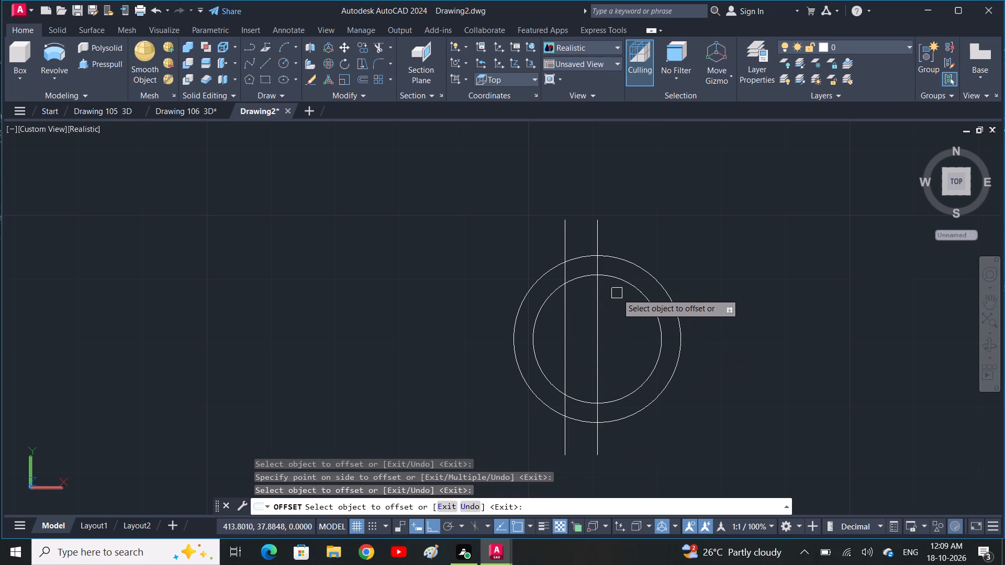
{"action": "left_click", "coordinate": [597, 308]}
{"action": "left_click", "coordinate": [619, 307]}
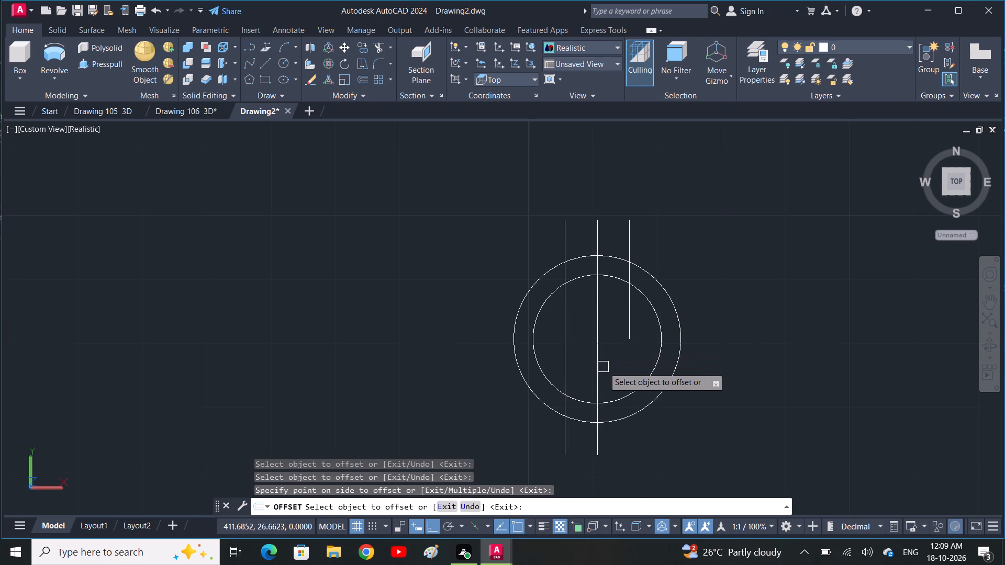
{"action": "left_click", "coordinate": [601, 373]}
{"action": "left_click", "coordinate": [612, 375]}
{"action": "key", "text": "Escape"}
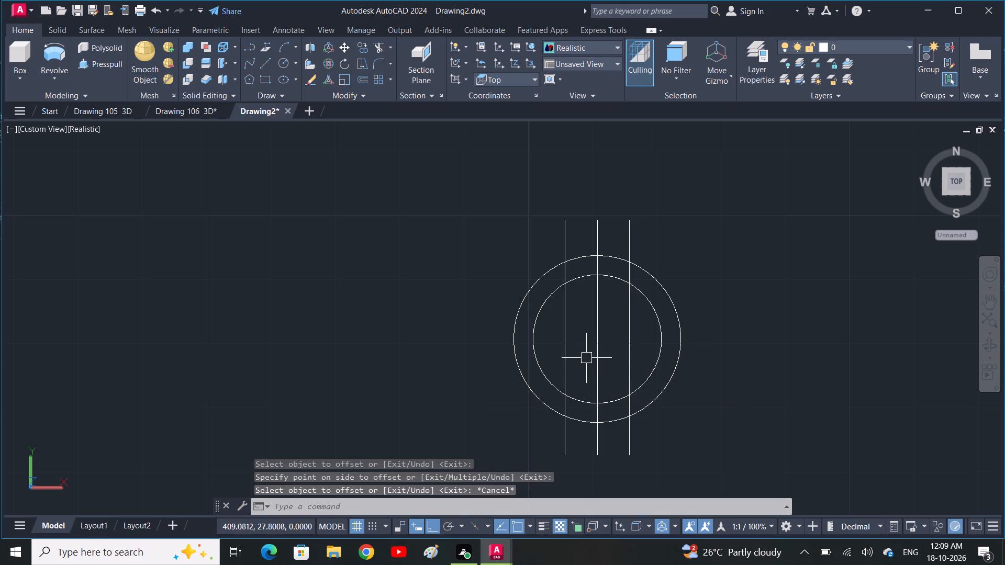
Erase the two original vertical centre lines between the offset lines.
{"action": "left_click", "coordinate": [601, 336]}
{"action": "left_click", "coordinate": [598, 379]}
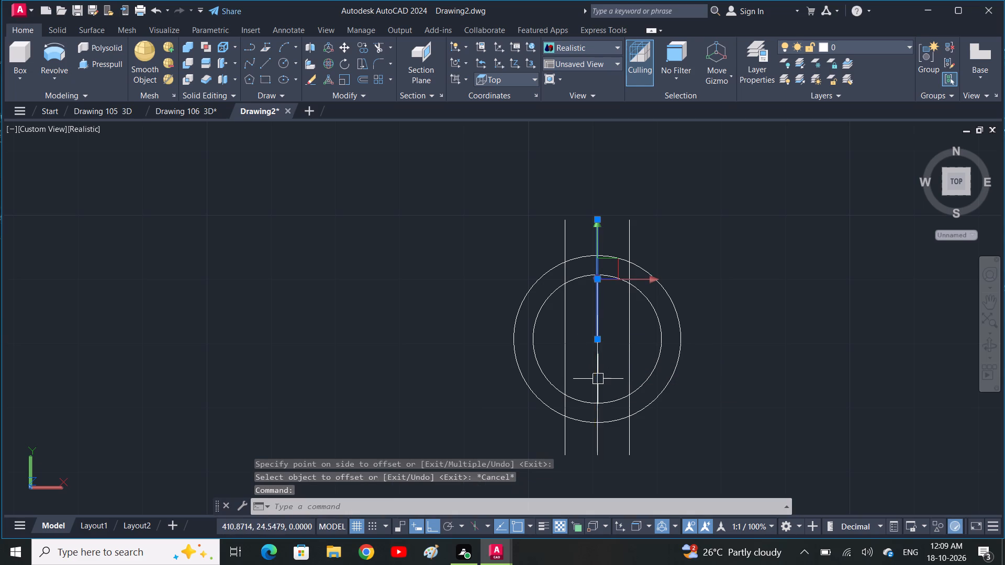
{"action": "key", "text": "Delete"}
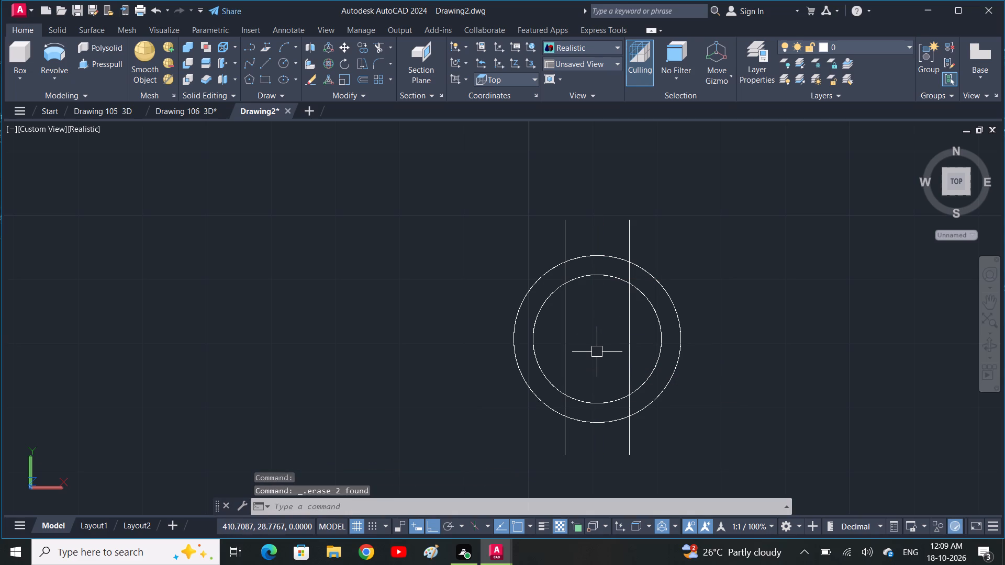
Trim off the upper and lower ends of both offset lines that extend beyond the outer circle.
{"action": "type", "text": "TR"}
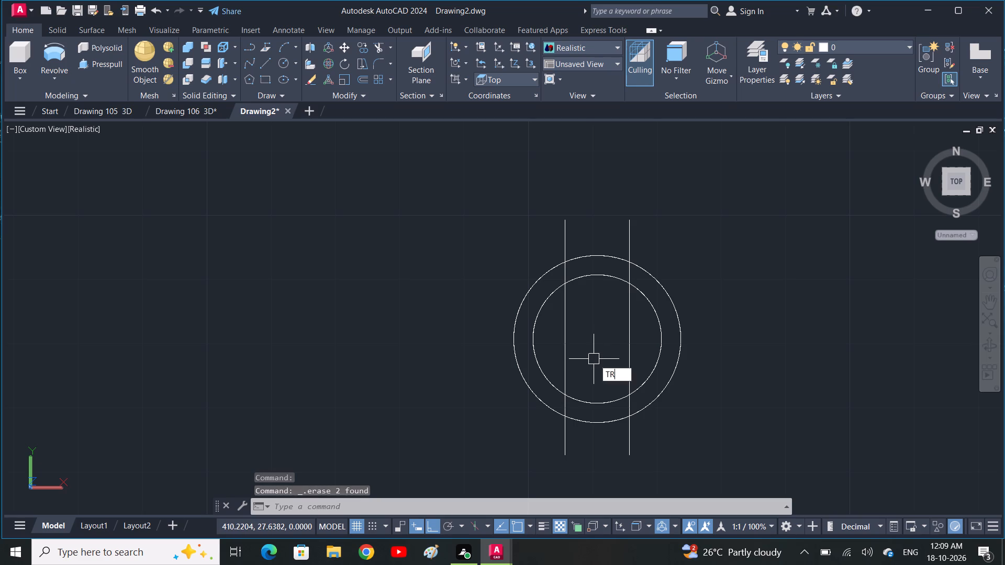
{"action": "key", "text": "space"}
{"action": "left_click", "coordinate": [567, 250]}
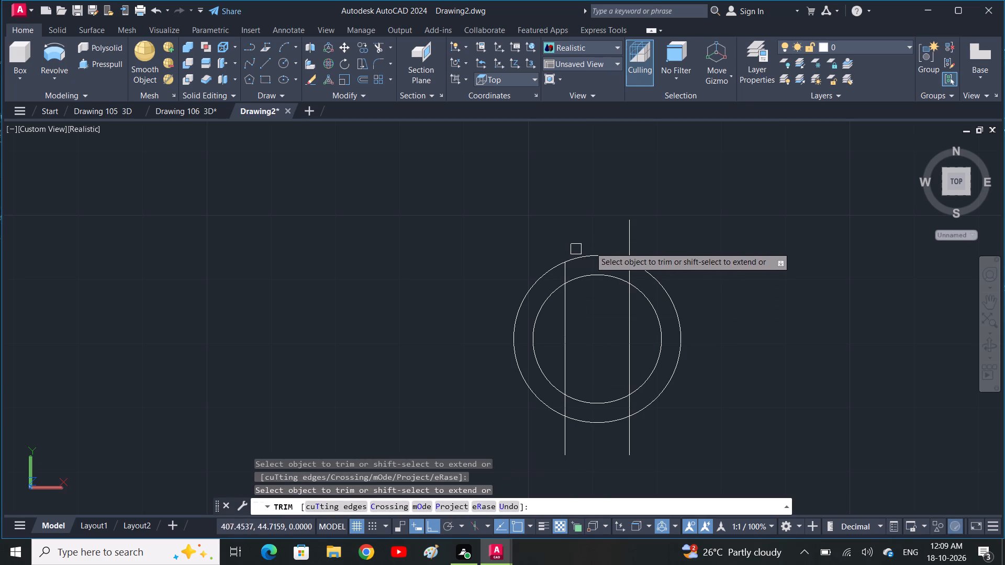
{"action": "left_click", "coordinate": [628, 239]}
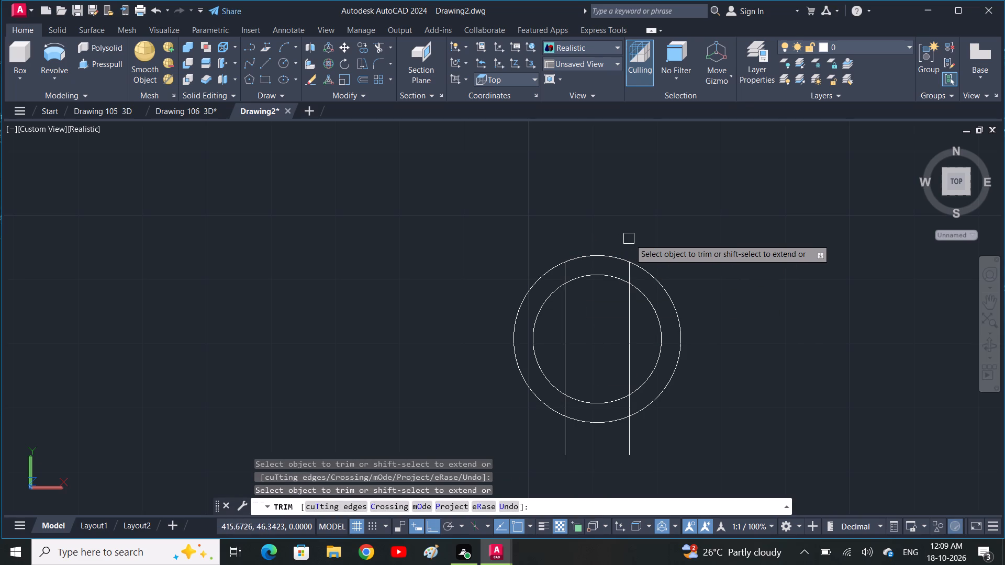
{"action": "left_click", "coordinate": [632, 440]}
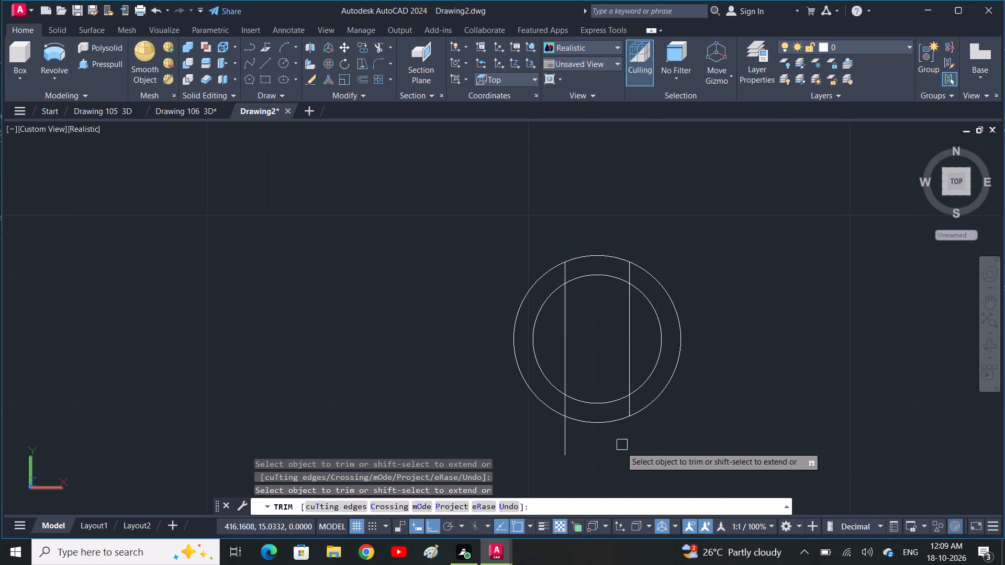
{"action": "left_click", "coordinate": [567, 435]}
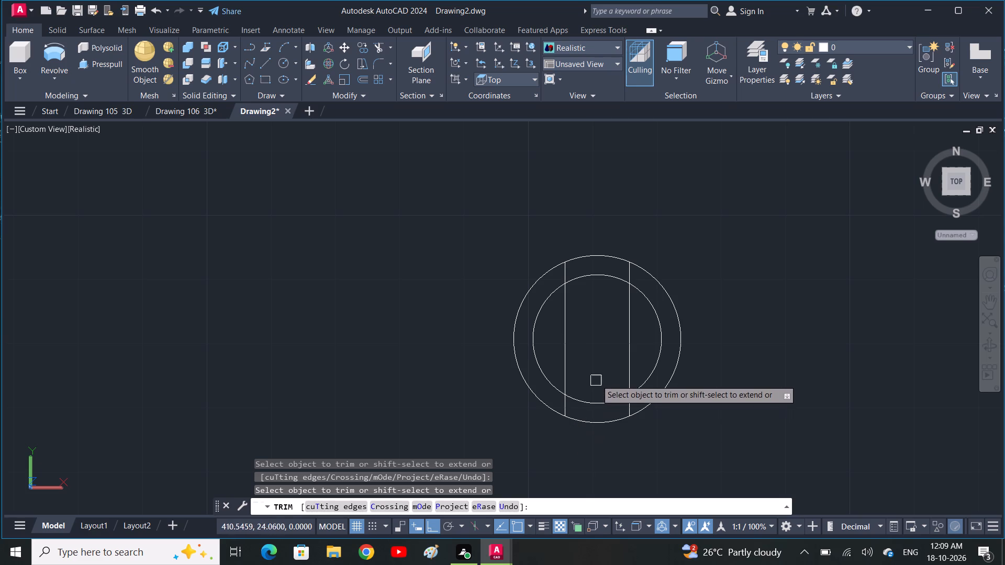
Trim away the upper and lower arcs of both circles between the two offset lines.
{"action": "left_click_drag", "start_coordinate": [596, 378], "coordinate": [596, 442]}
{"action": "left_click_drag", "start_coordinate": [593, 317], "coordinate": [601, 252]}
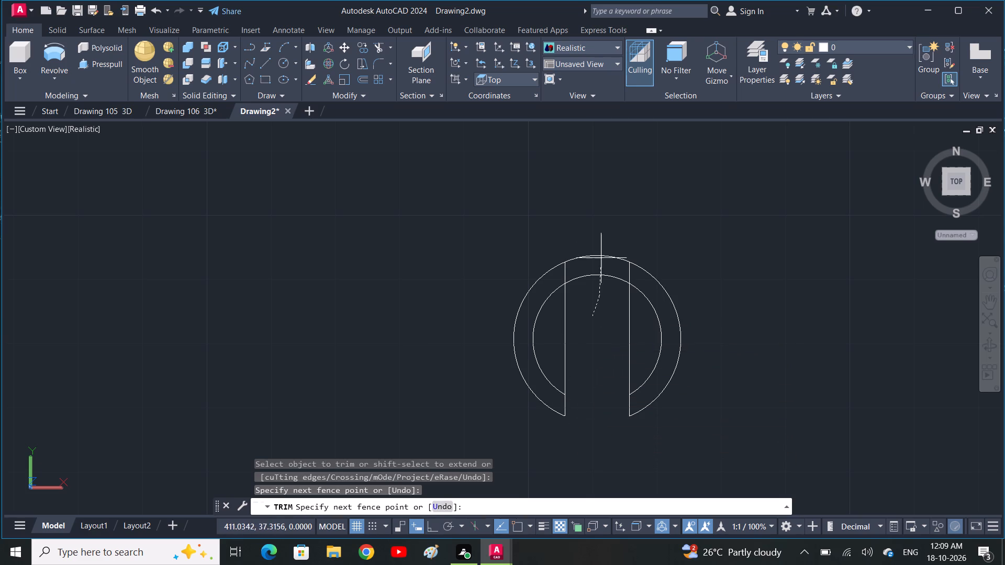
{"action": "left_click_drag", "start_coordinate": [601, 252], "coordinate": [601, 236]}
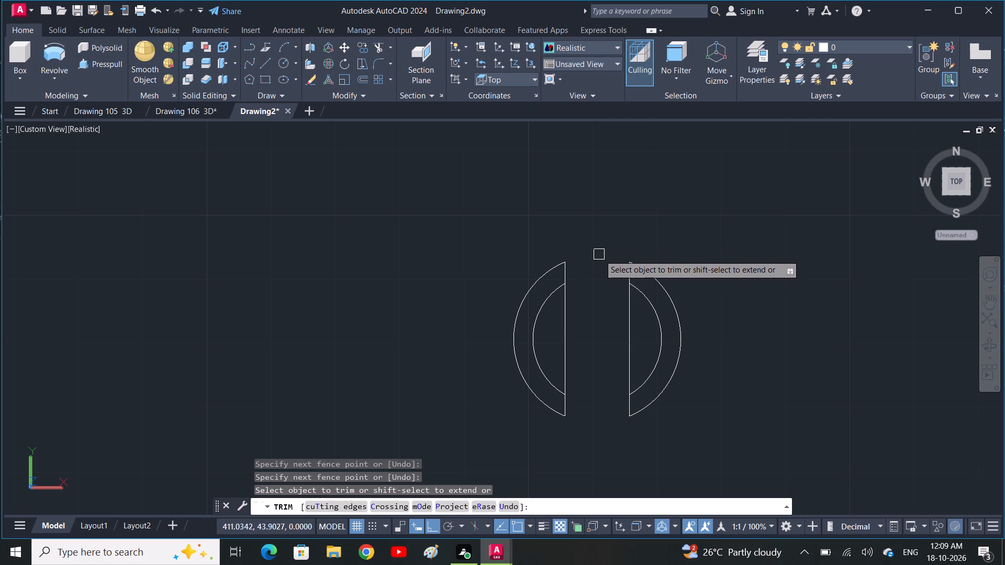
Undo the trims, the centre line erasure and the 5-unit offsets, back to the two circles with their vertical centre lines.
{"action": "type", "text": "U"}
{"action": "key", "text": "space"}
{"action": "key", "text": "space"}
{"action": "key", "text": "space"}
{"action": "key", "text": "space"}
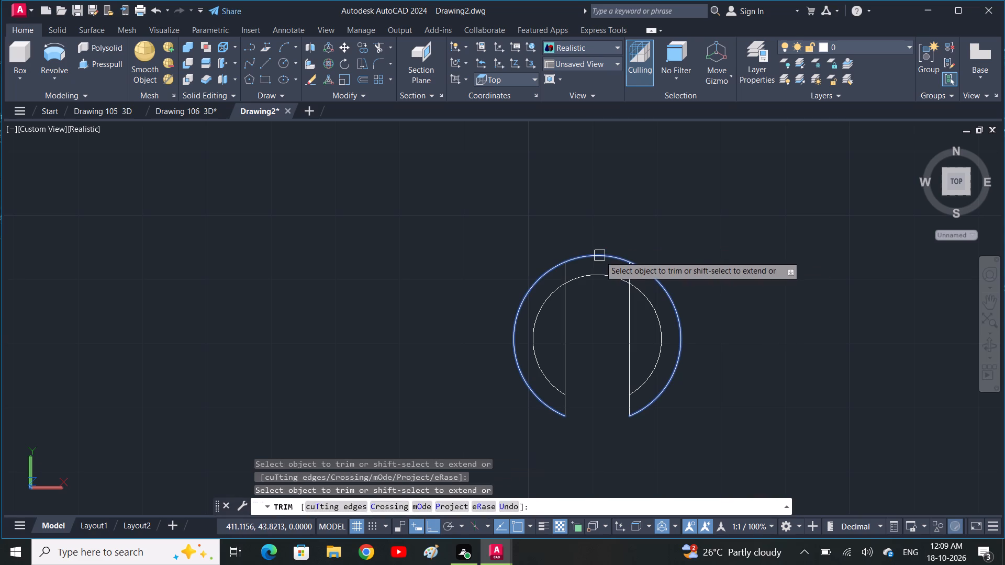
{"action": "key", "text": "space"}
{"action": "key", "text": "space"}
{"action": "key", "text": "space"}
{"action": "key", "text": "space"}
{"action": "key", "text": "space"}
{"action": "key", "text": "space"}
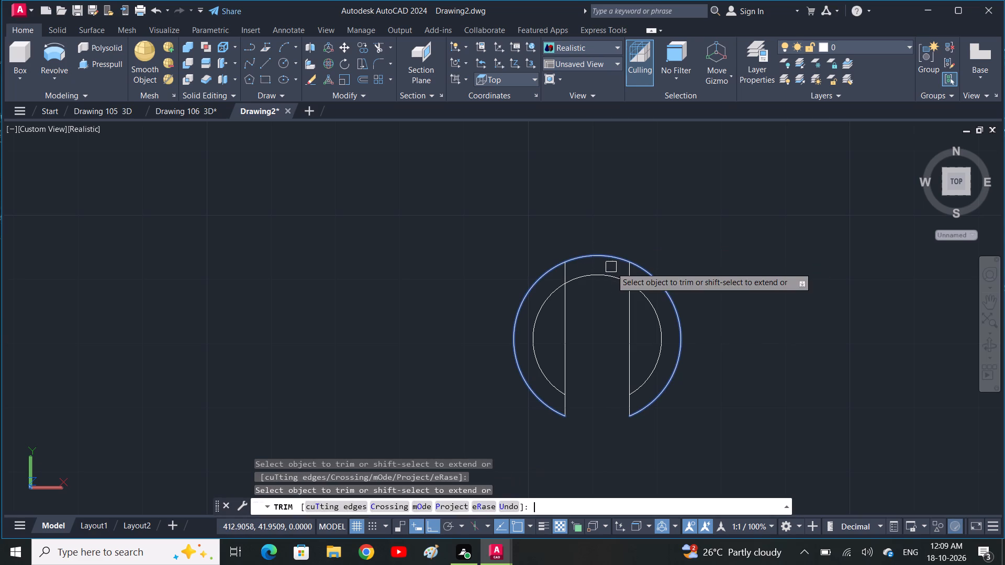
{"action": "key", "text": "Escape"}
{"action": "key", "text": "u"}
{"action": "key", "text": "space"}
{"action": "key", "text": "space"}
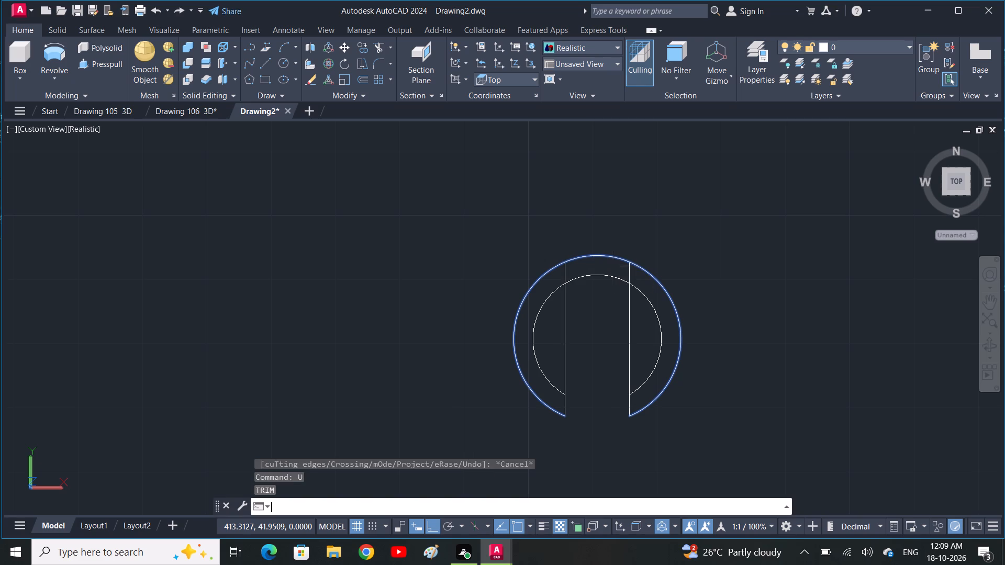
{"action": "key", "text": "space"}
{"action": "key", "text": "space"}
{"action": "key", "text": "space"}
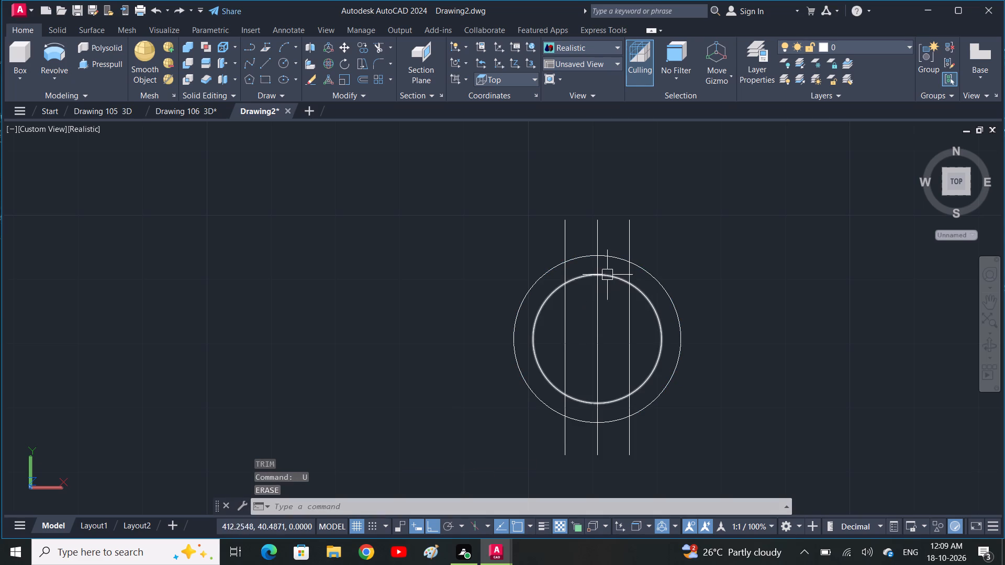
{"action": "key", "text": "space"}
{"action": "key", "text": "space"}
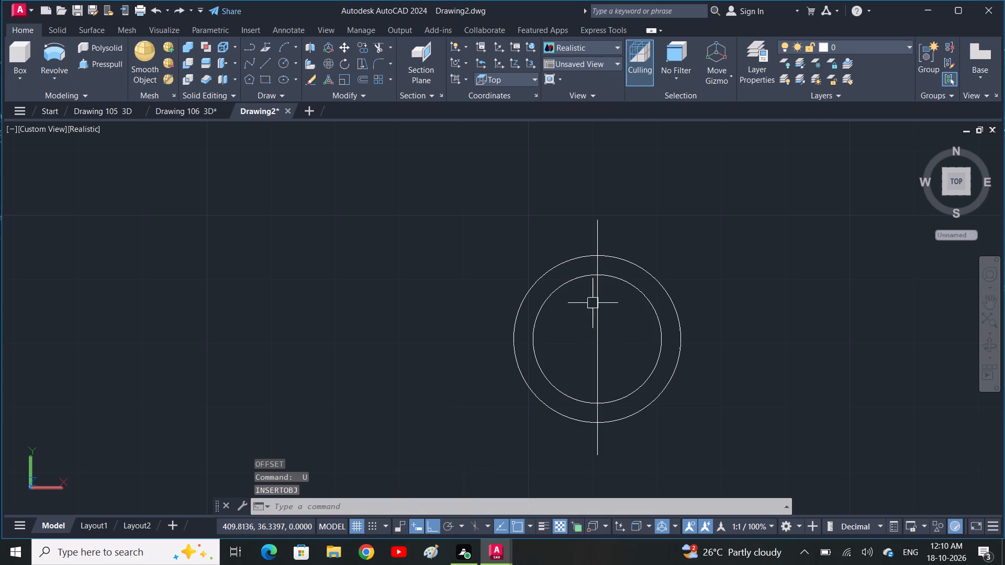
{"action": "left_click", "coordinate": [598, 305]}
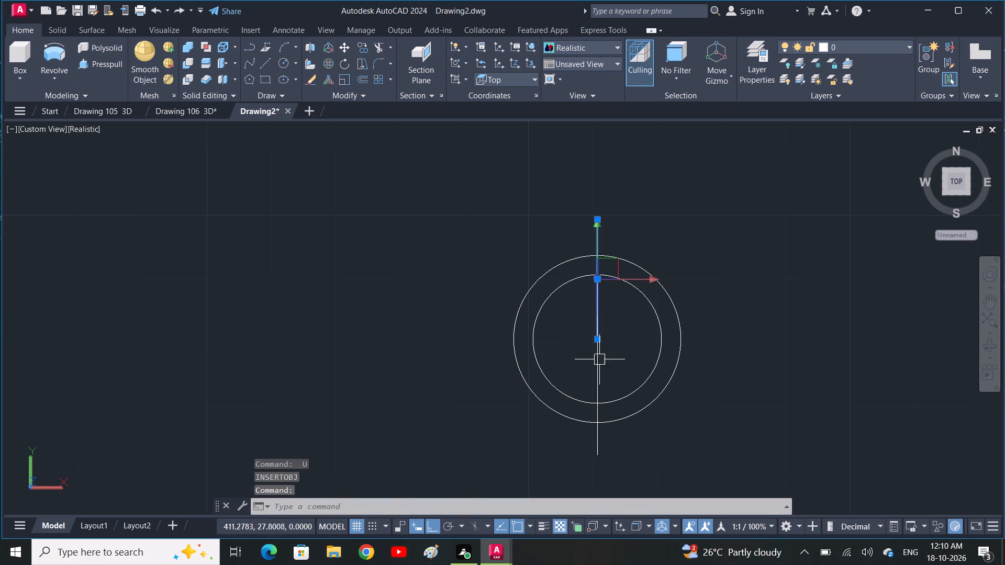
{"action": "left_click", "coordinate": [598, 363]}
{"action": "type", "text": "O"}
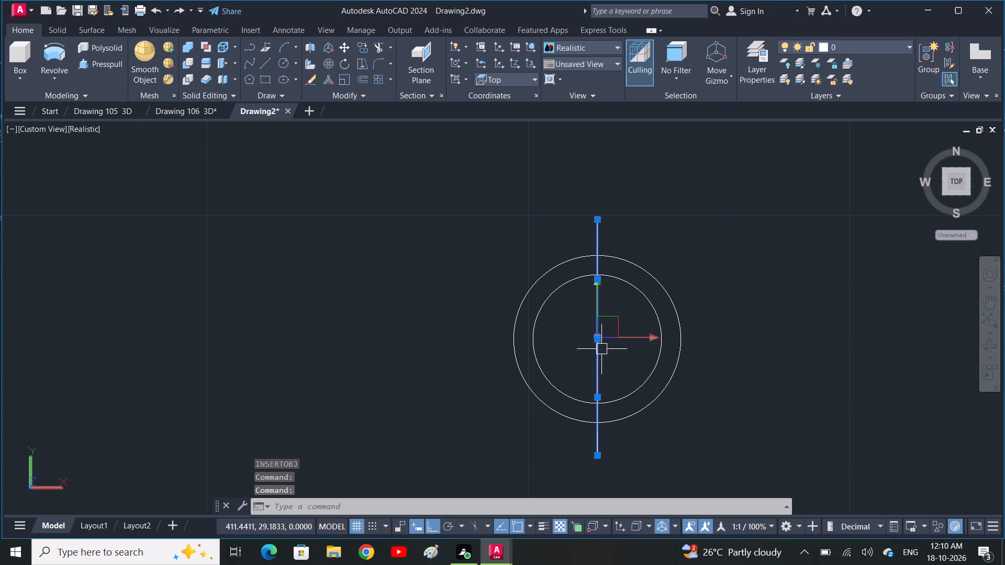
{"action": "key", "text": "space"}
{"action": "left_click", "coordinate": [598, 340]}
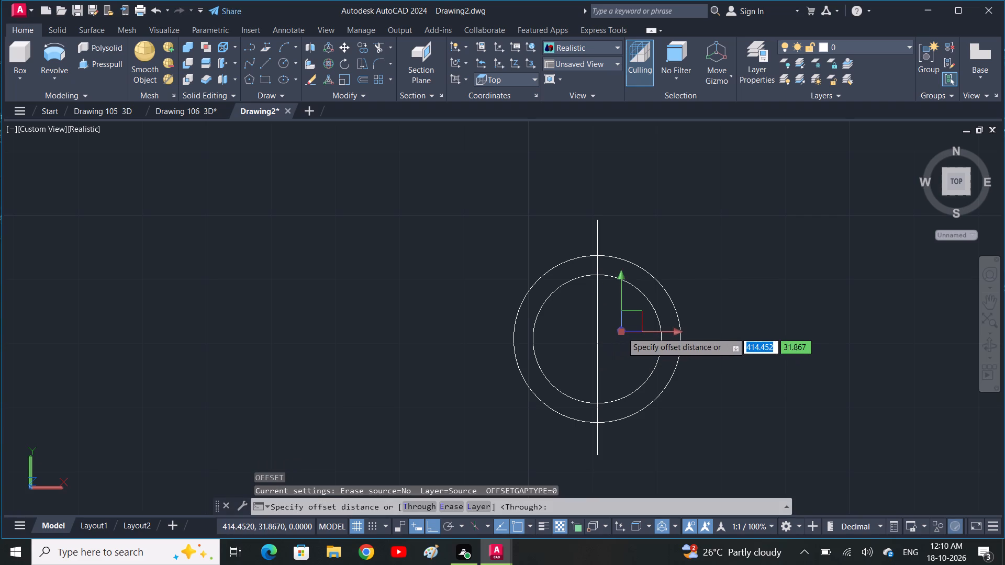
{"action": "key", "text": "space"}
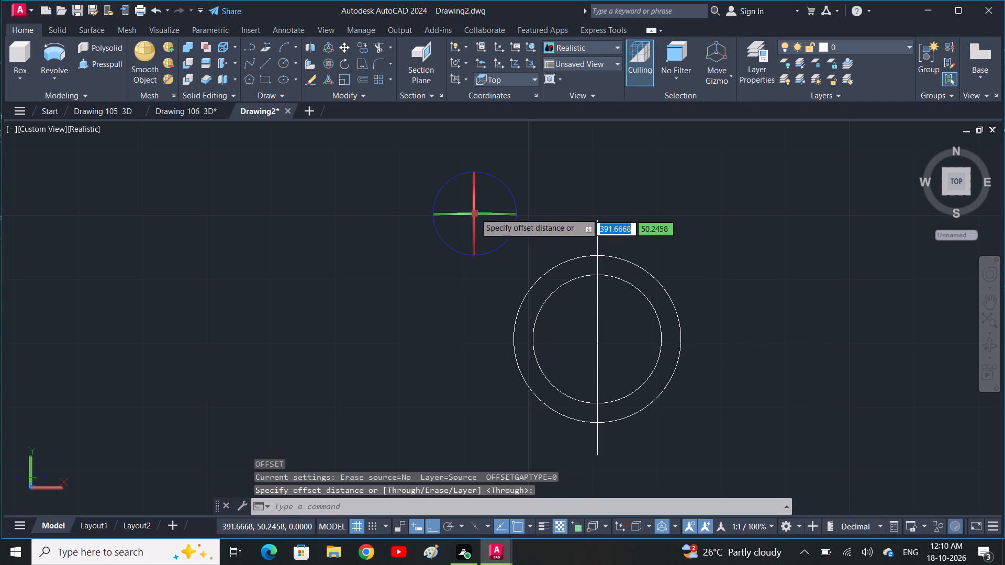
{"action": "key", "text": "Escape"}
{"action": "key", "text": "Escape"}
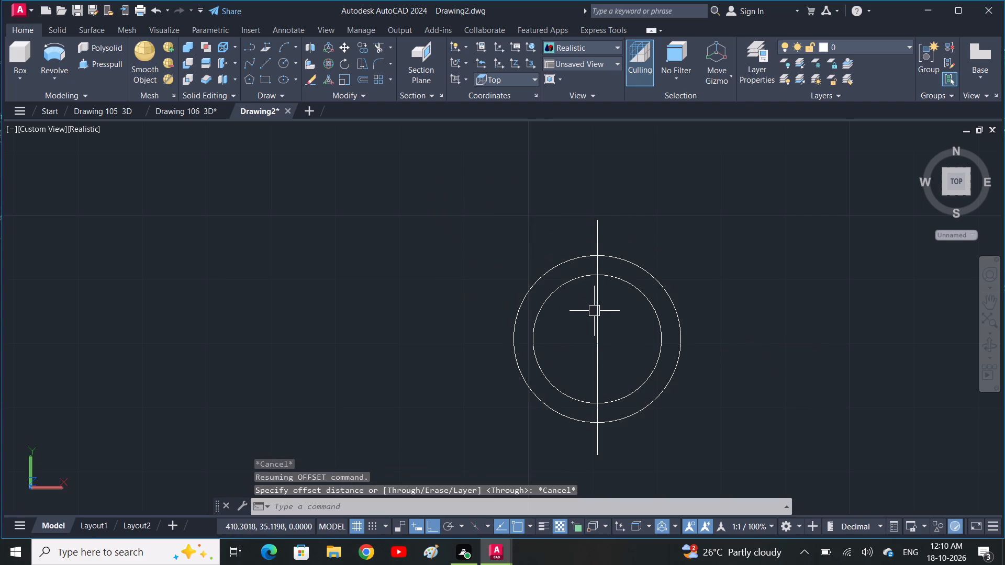
Offset the upper and lower vertical centre lines by 3 to both sides.
{"action": "left_click", "coordinate": [595, 311]}
{"action": "left_click", "coordinate": [593, 377]}
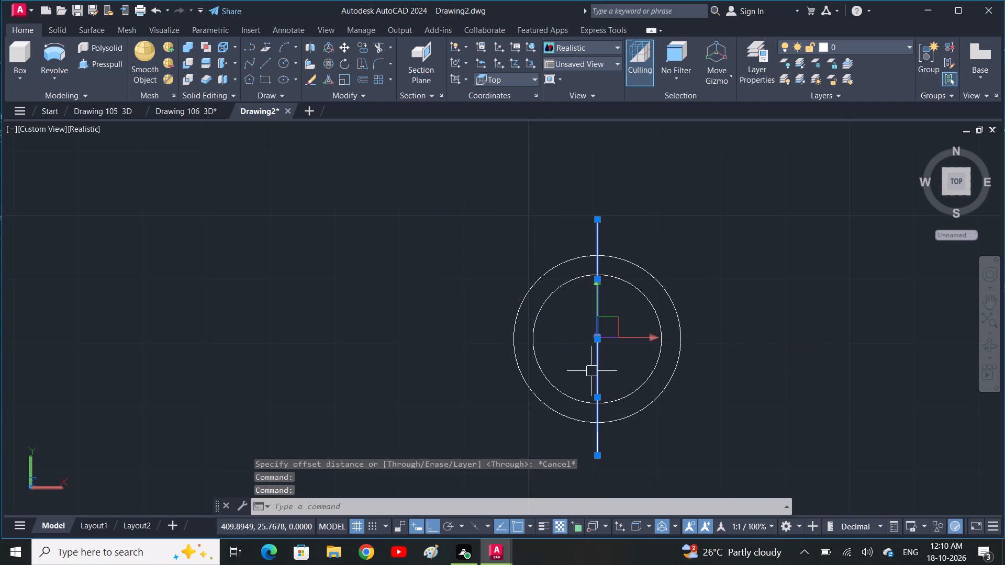
{"action": "key", "text": "o"}
{"action": "key", "text": "space"}
{"action": "left_click", "coordinate": [594, 346]}
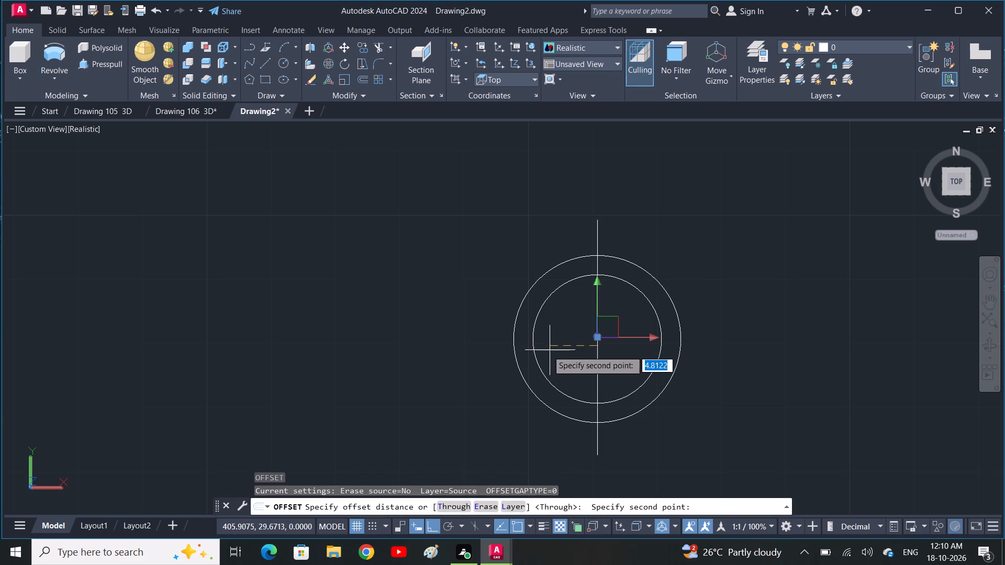
{"action": "type", "text": "3"}
{"action": "key", "text": "space"}
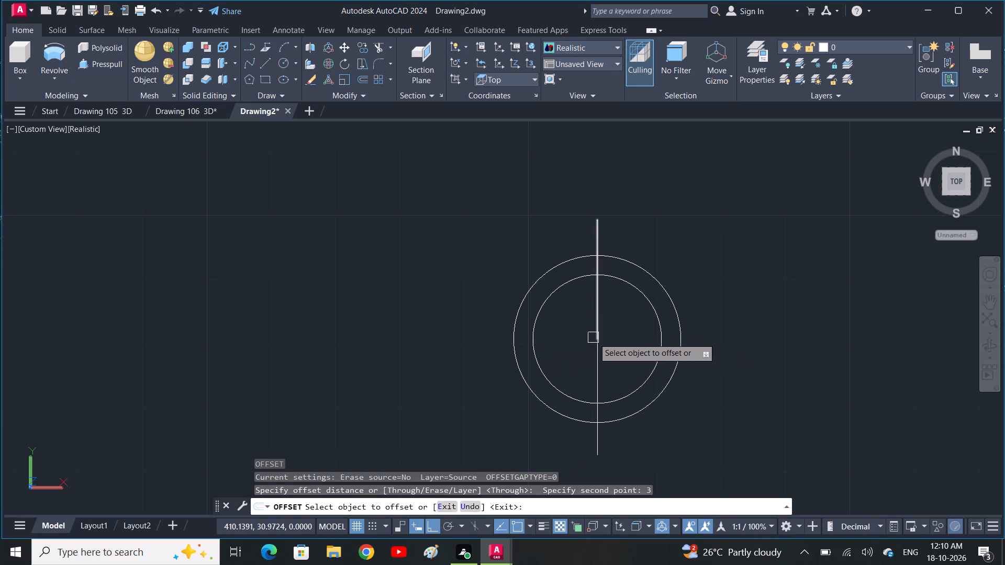
{"action": "left_click", "coordinate": [596, 336]}
{"action": "left_click", "coordinate": [563, 337]}
{"action": "left_click", "coordinate": [598, 370]}
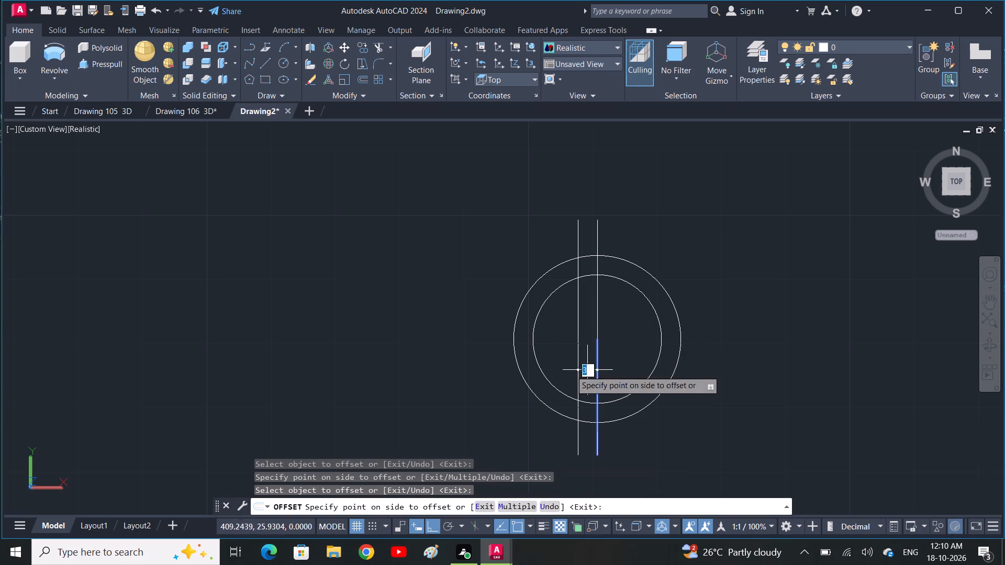
{"action": "left_click", "coordinate": [563, 370]}
{"action": "left_click", "coordinate": [594, 322]}
{"action": "left_click", "coordinate": [612, 316]}
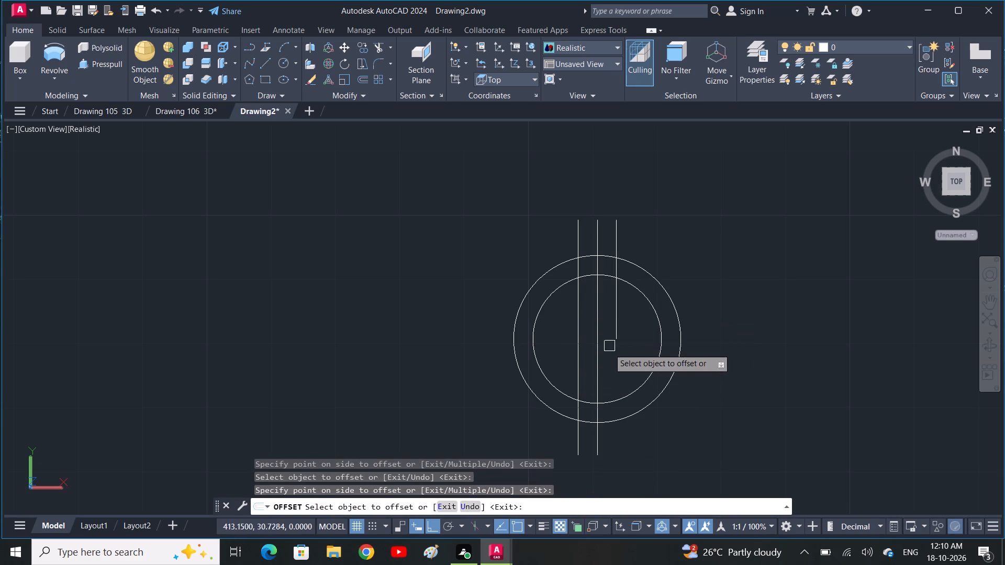
{"action": "left_click", "coordinate": [596, 364]}
{"action": "left_click", "coordinate": [618, 367]}
{"action": "key", "text": "space"}
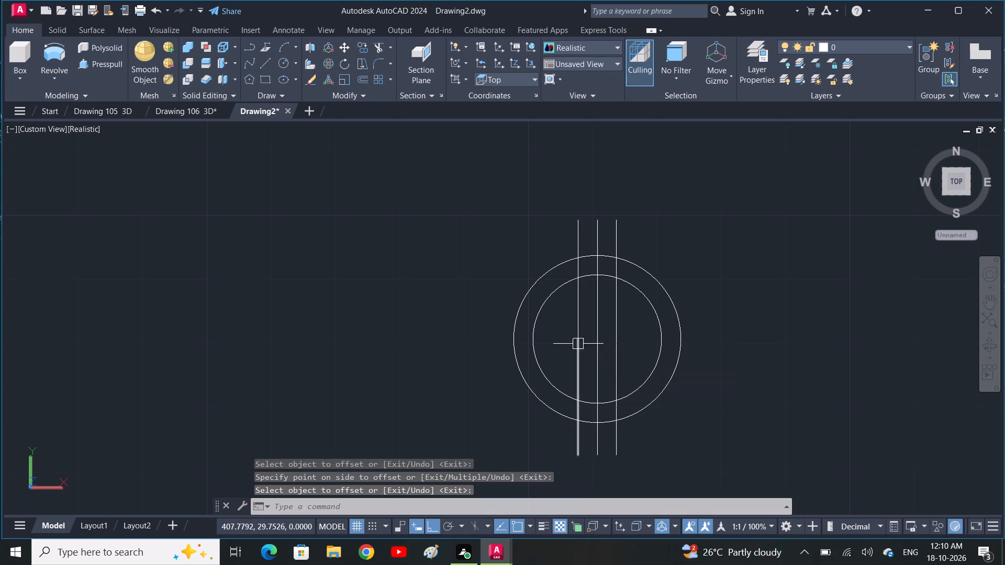
Erase the upper and lower vertical centre lines between the two offset lines.
{"action": "left_click", "coordinate": [601, 323]}
{"action": "left_click", "coordinate": [599, 377]}
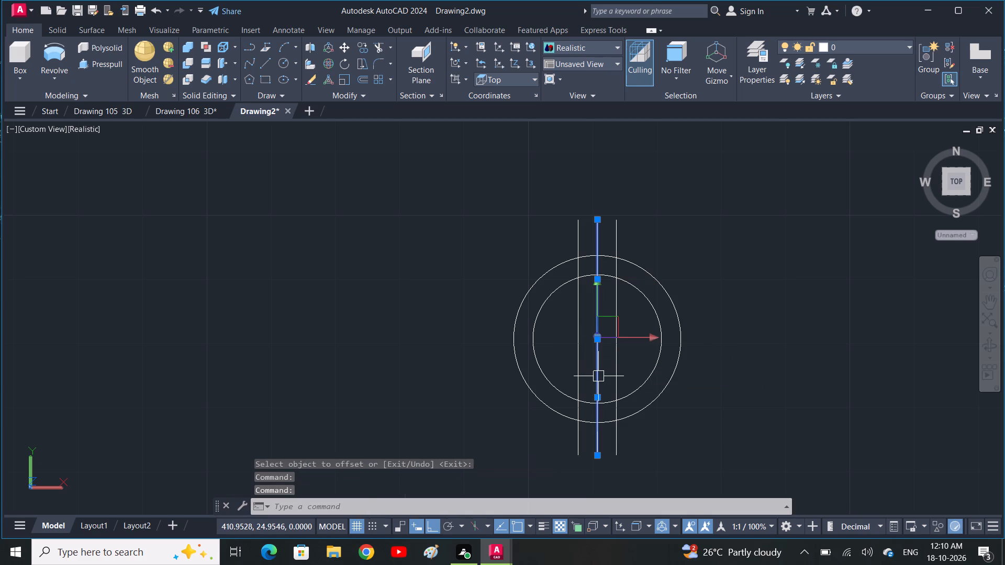
{"action": "key", "text": "Delete"}
Trim the offset lines' ends beyond the outer circle and both circles' upper and lower arcs between the offset lines.
{"action": "type", "text": "TR"}
{"action": "key", "text": "space"}
{"action": "left_click_drag", "start_coordinate": [635, 221], "coordinate": [533, 227]}
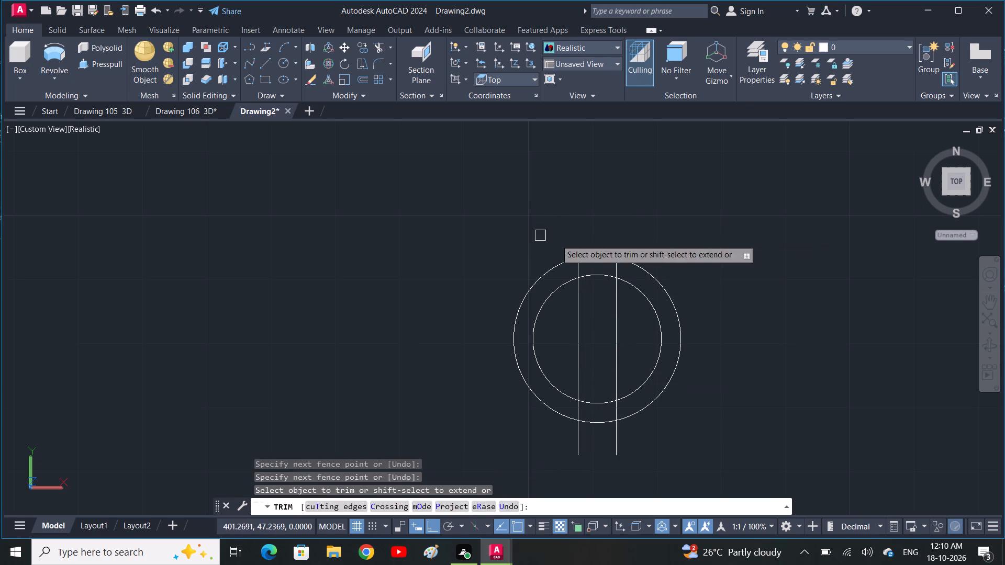
{"action": "left_click_drag", "start_coordinate": [598, 303], "coordinate": [591, 235]}
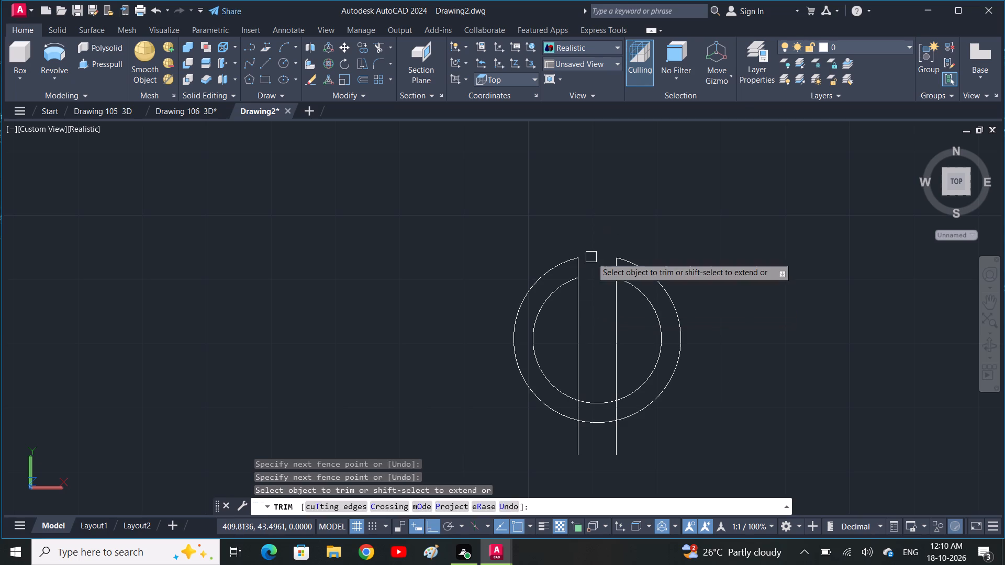
{"action": "middle_click_drag", "start_coordinate": [591, 257], "coordinate": [586, 166]}
{"action": "left_click_drag", "start_coordinate": [631, 353], "coordinate": [616, 353]}
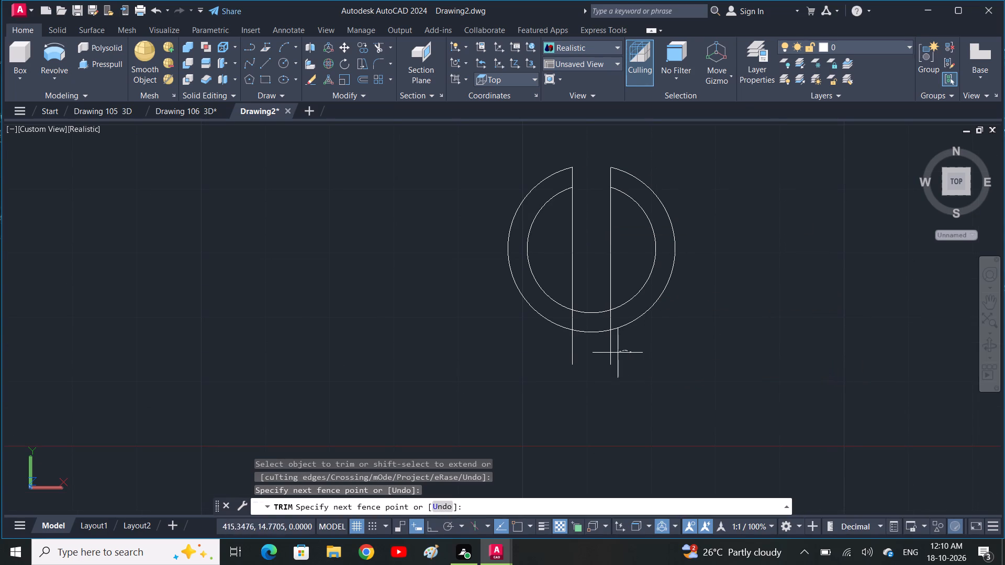
{"action": "left_click_drag", "start_coordinate": [616, 353], "coordinate": [548, 346]}
{"action": "left_click_drag", "start_coordinate": [580, 296], "coordinate": [586, 340]}
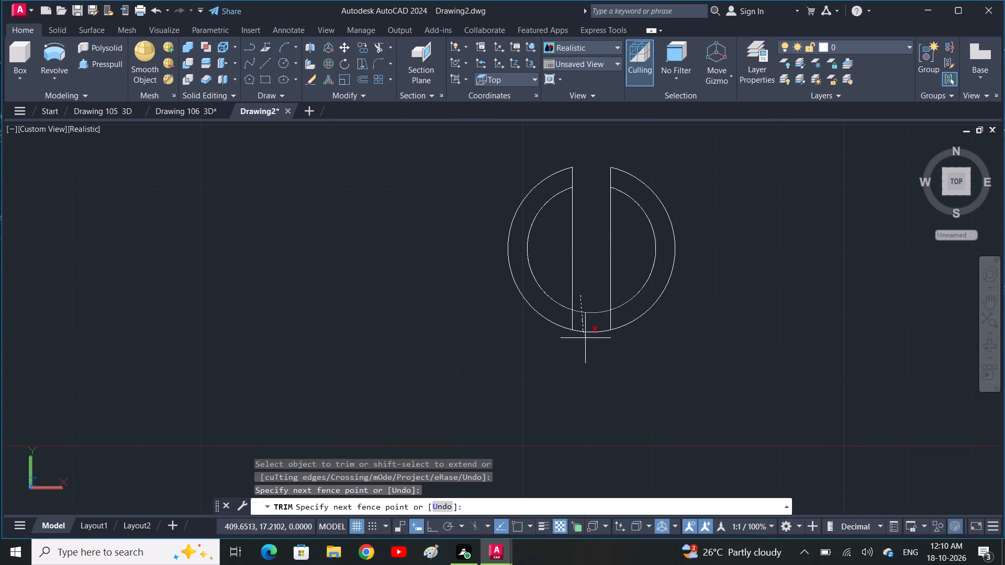
{"action": "left_click_drag", "start_coordinate": [586, 340], "coordinate": [588, 350]}
{"action": "key", "text": "Escape"}
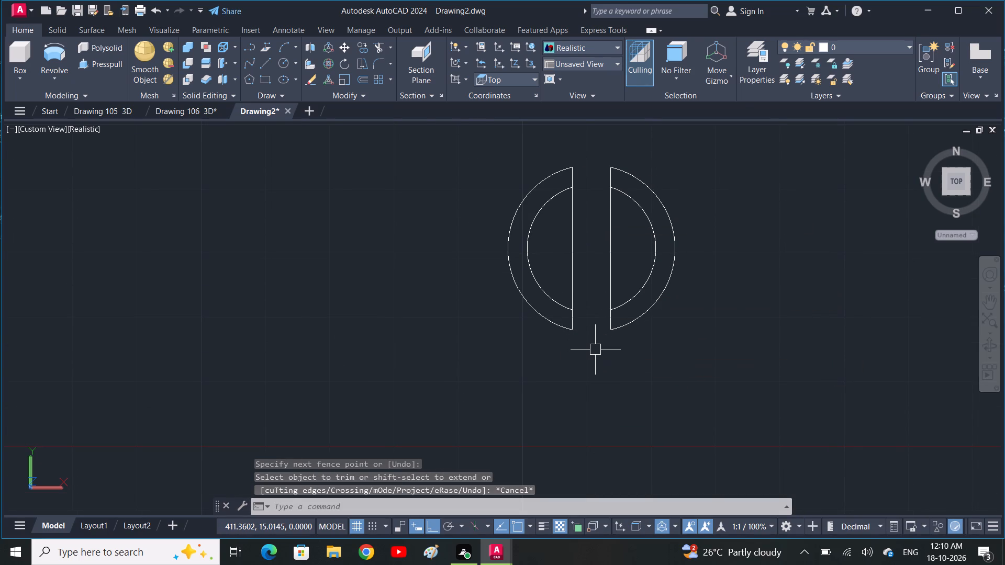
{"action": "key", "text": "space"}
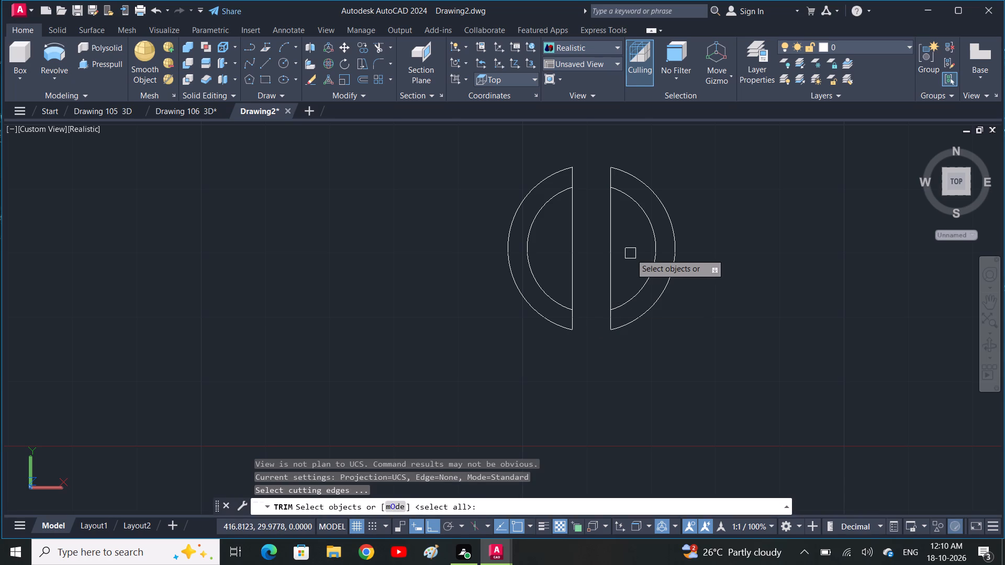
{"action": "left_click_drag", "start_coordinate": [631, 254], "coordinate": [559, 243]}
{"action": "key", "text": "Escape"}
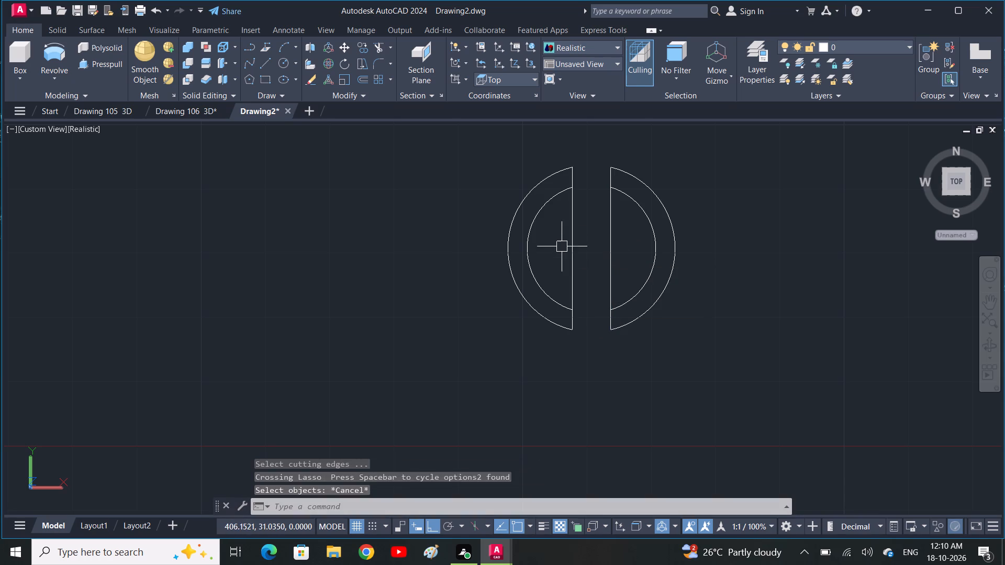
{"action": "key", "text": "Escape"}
Trim away the portions of both offset lines that lie inside the inner circle.
{"action": "type", "text": "TR"}
{"action": "key", "text": "space"}
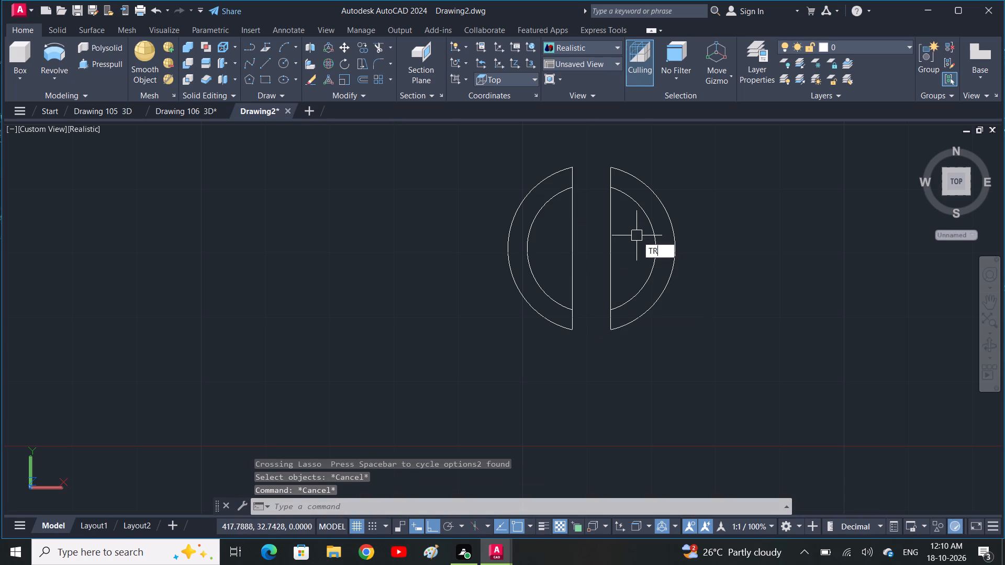
{"action": "left_click_drag", "start_coordinate": [633, 231], "coordinate": [567, 235]}
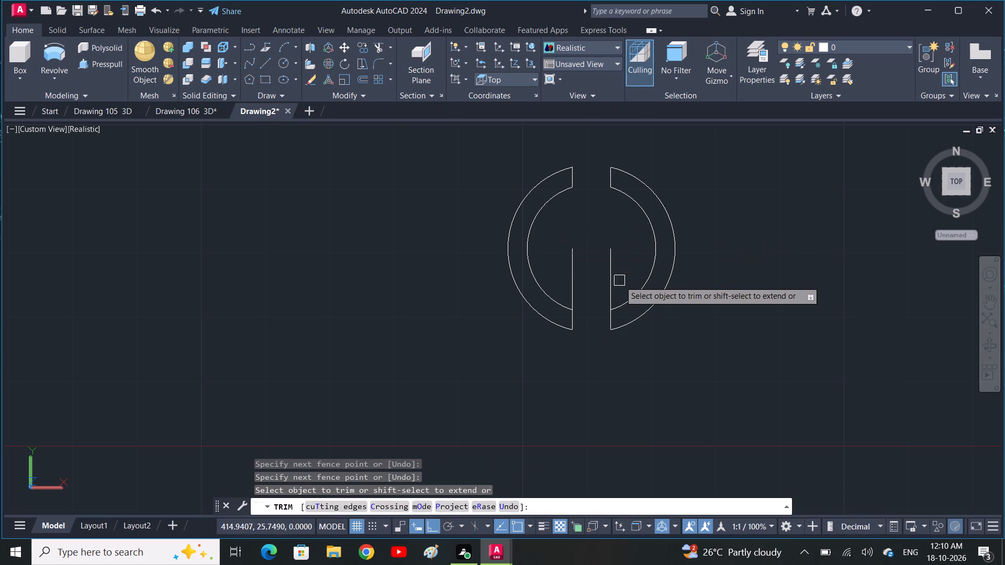
{"action": "left_click_drag", "start_coordinate": [620, 281], "coordinate": [556, 281]}
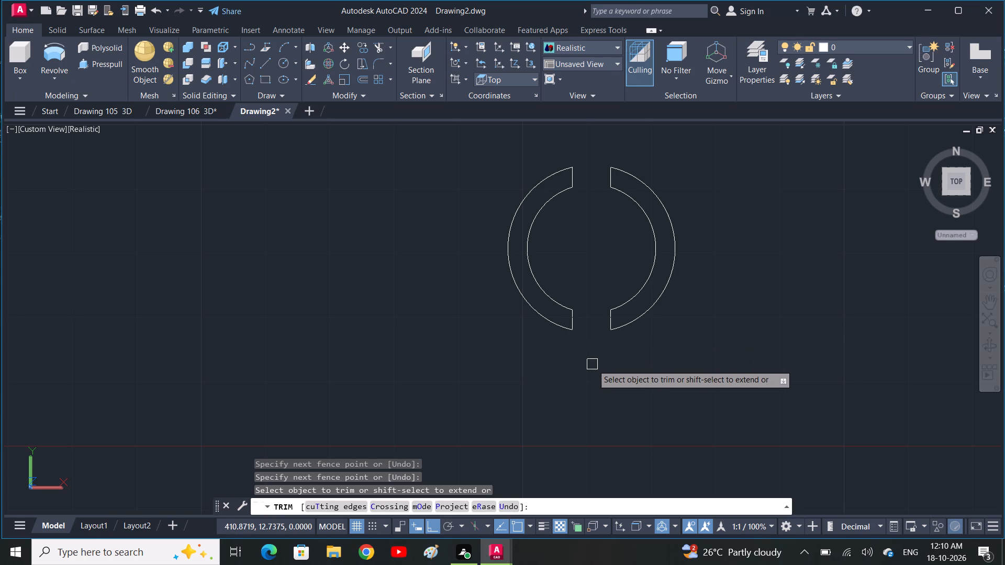
{"action": "type", "text": "L"}
{"action": "key", "text": "space"}
{"action": "key", "text": "Escape"}
{"action": "key", "text": "Escape"}
Draw two horizontal lines across the ring's lower gap, joining the inner corners and the outer corners.
{"action": "key", "text": "l"}
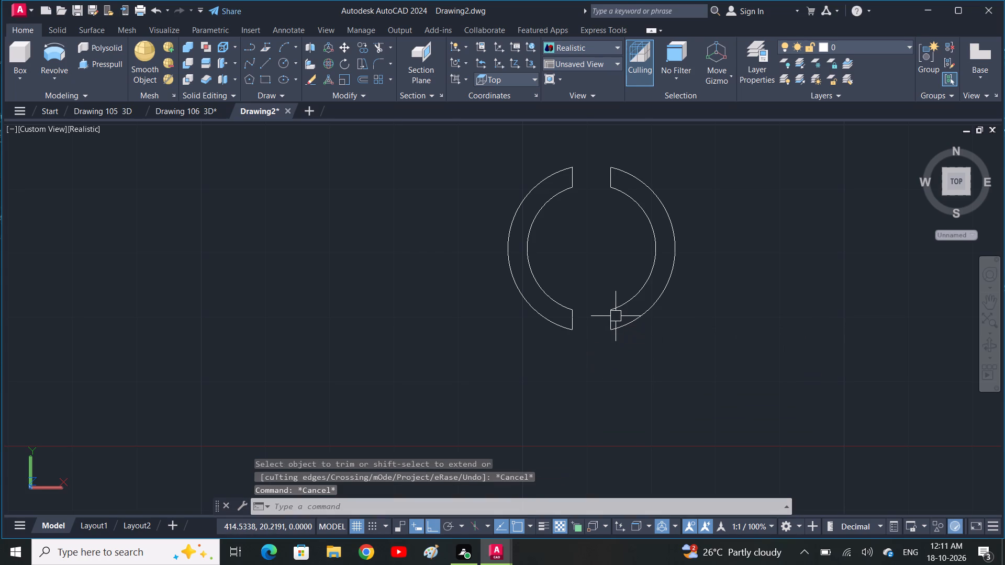
{"action": "key", "text": "space"}
{"action": "left_click", "coordinate": [608, 306]}
{"action": "left_click", "coordinate": [568, 315]}
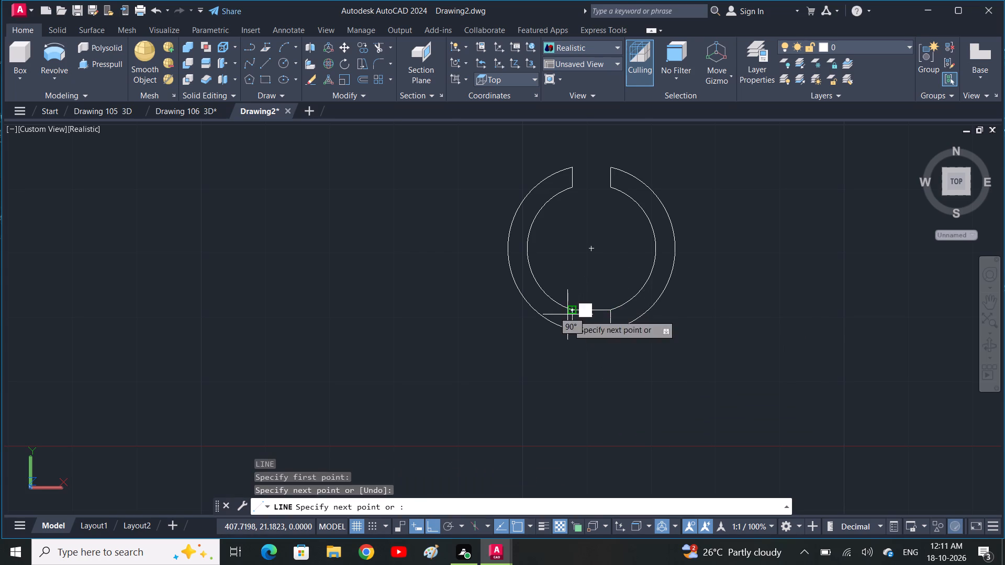
{"action": "key", "text": "space"}
{"action": "key", "text": "space"}
{"action": "left_click", "coordinate": [615, 323]}
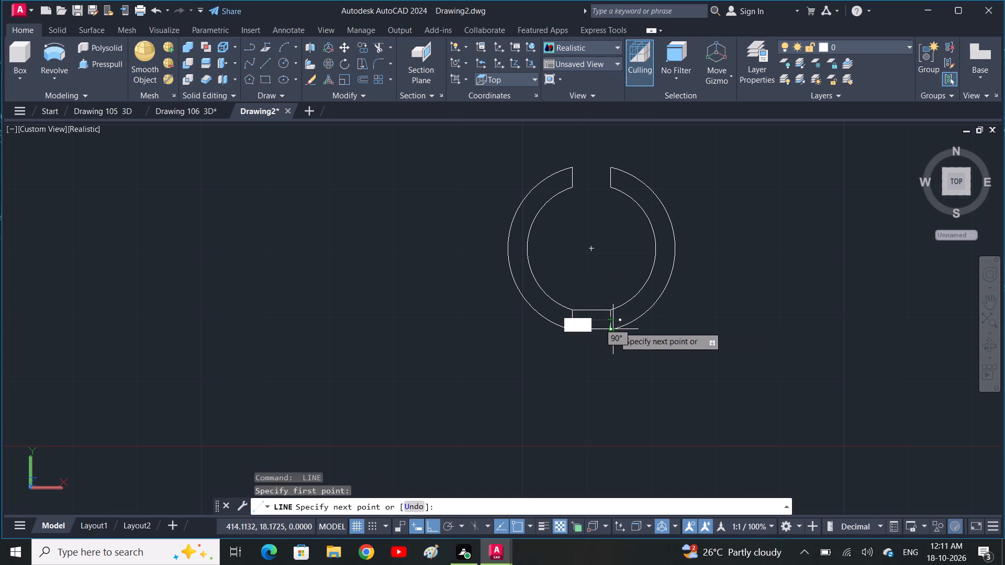
{"action": "key", "text": "Escape"}
{"action": "key", "text": "space"}
{"action": "left_click", "coordinate": [612, 332]}
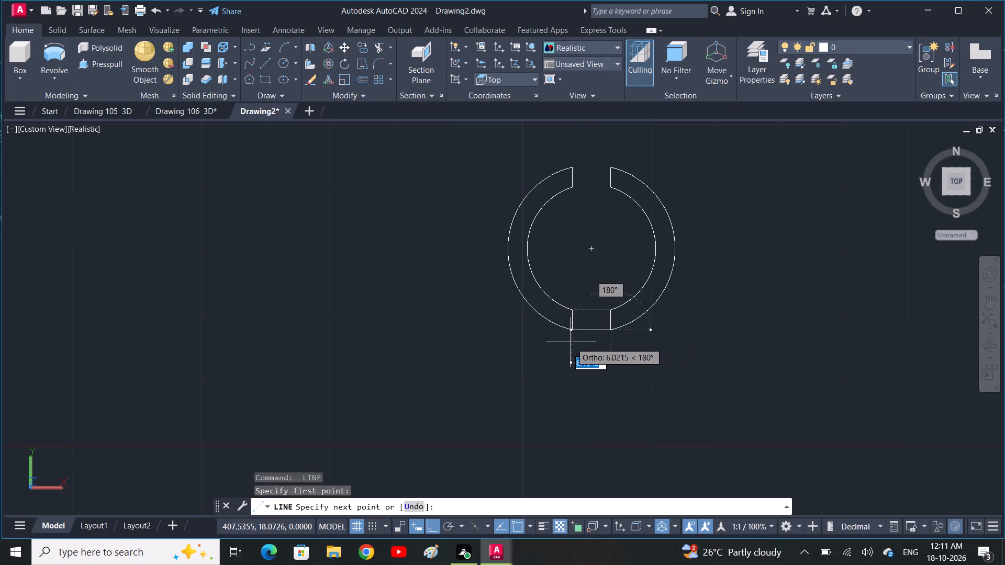
{"action": "left_click", "coordinate": [572, 333]}
{"action": "key", "text": "space"}
Draw two horizontal lines across the ring's upper gap, joining the inner corners and the outer corners.
{"action": "key", "text": "space"}
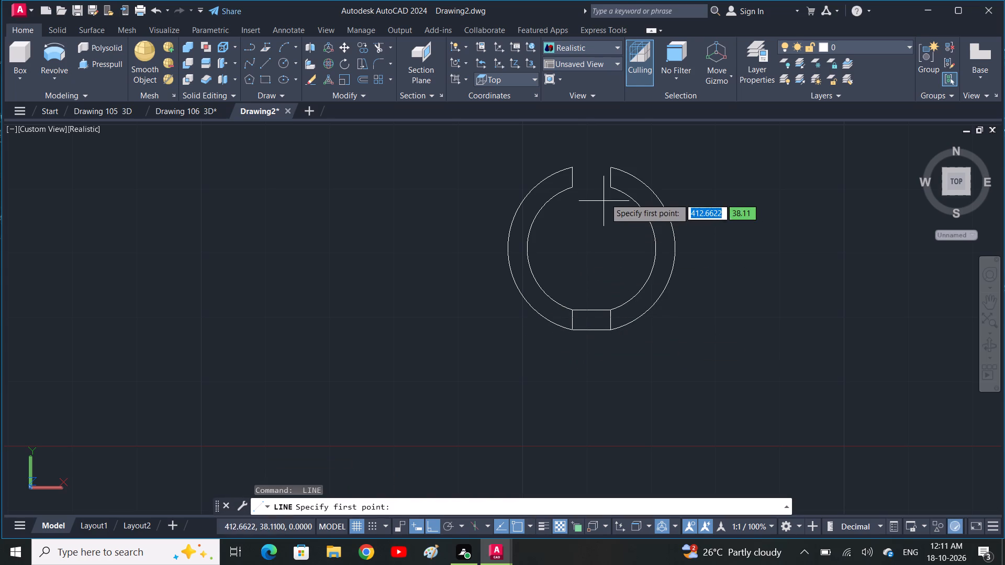
{"action": "key", "text": "space"}
{"action": "key", "text": "Escape"}
{"action": "key", "text": "space"}
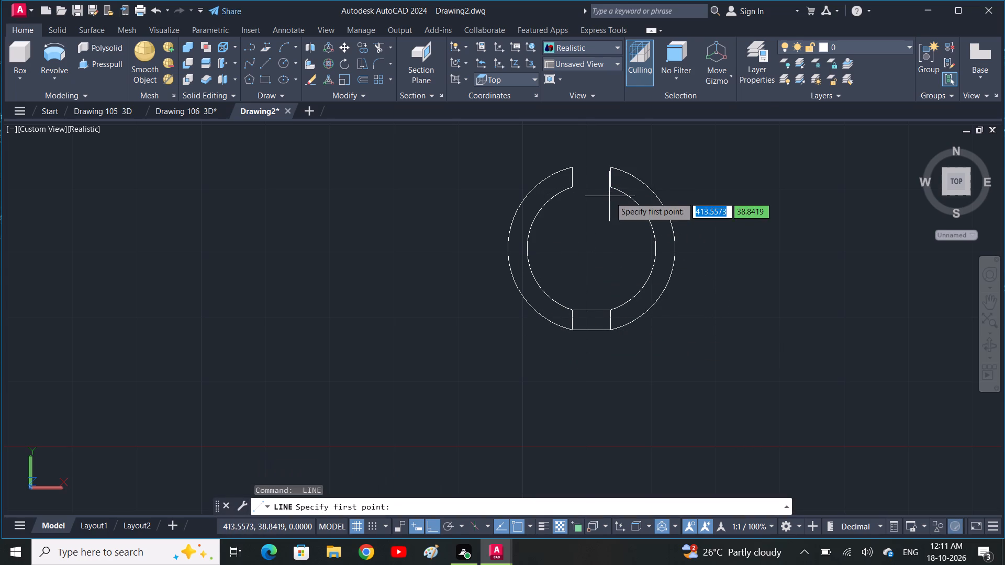
{"action": "left_click", "coordinate": [611, 190]}
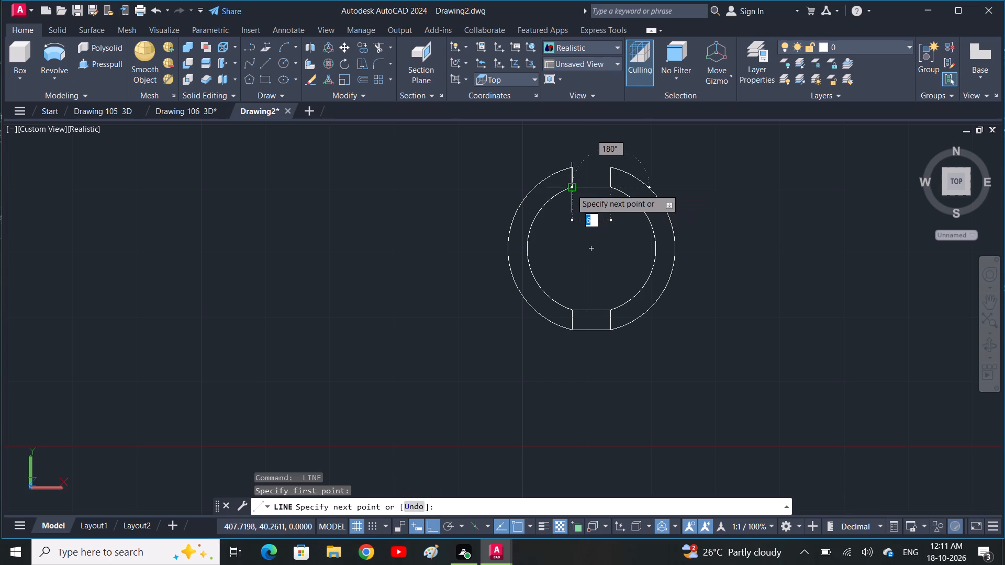
{"action": "left_click", "coordinate": [571, 189]}
{"action": "key", "text": "space"}
{"action": "key", "text": "space"}
{"action": "left_click", "coordinate": [610, 164]}
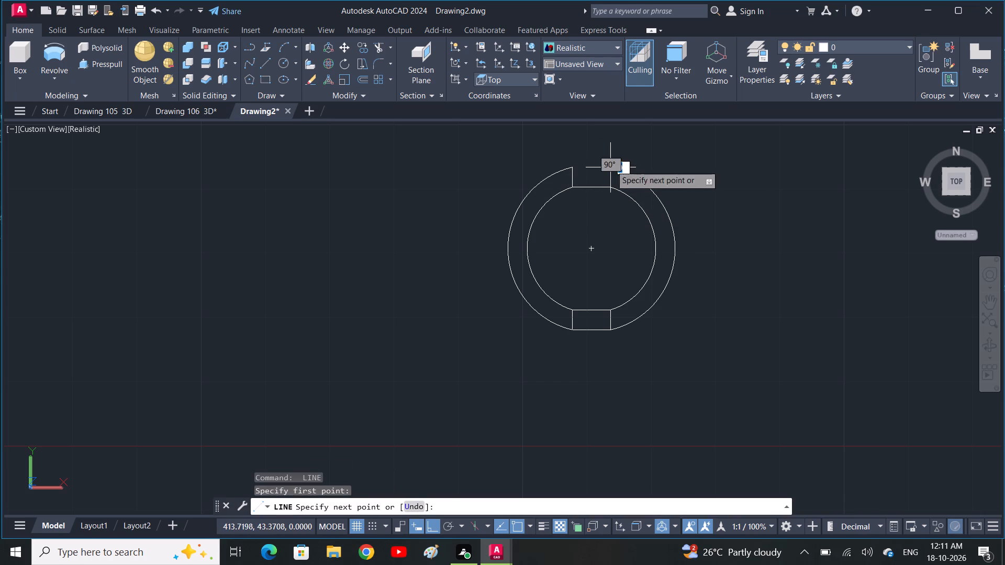
{"action": "left_click", "coordinate": [568, 169]}
{"action": "key", "text": "space"}
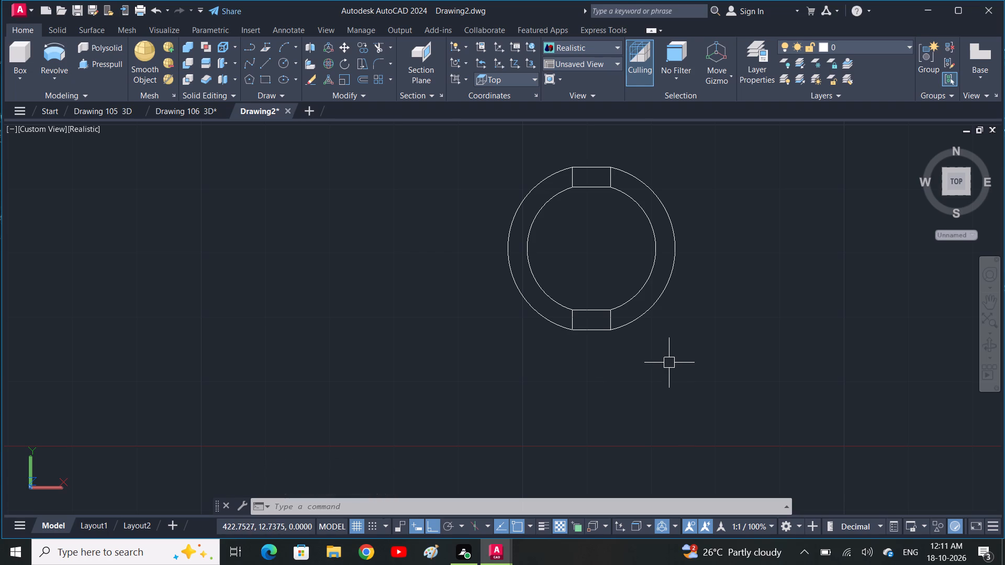
{"action": "left_click", "coordinate": [601, 335]}
{"action": "key", "text": "Escape"}
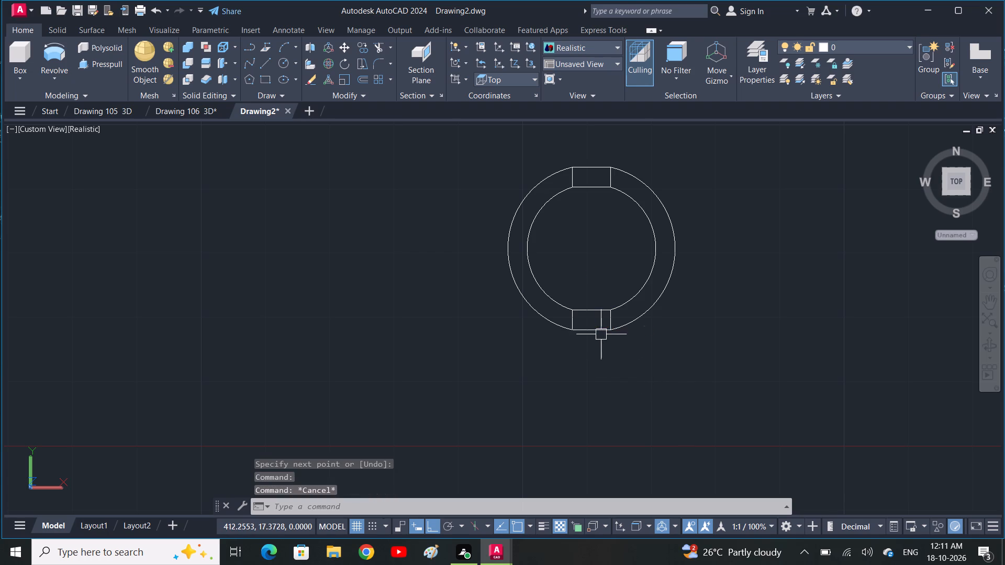
Switch to the SW Isometric view and frame the ring profile.
{"action": "scroll", "coordinate": [588, 218], "scroll_direction": "up", "scroll_amount": 1}
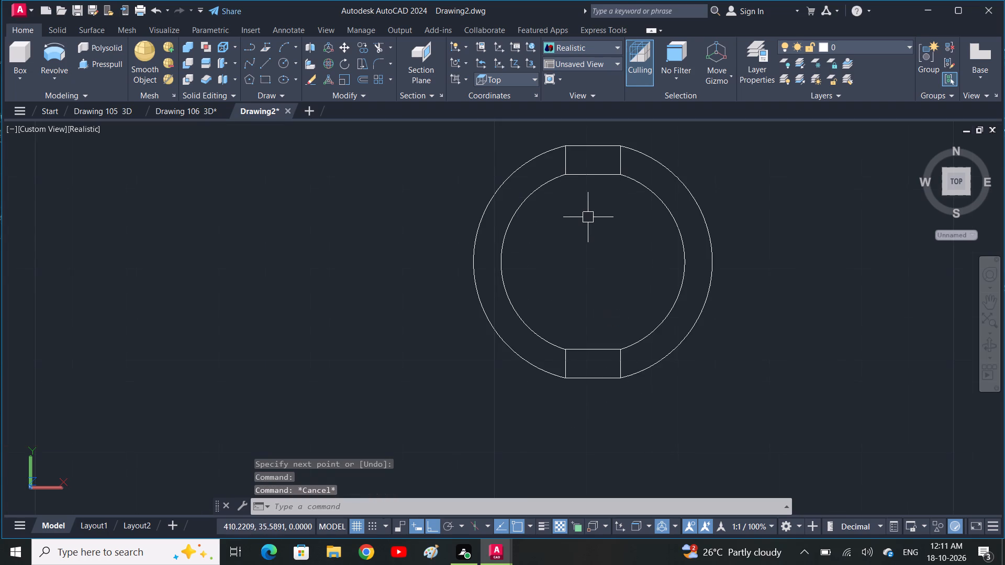
{"action": "middle_click_drag", "start_coordinate": [591, 212], "coordinate": [590, 267]}
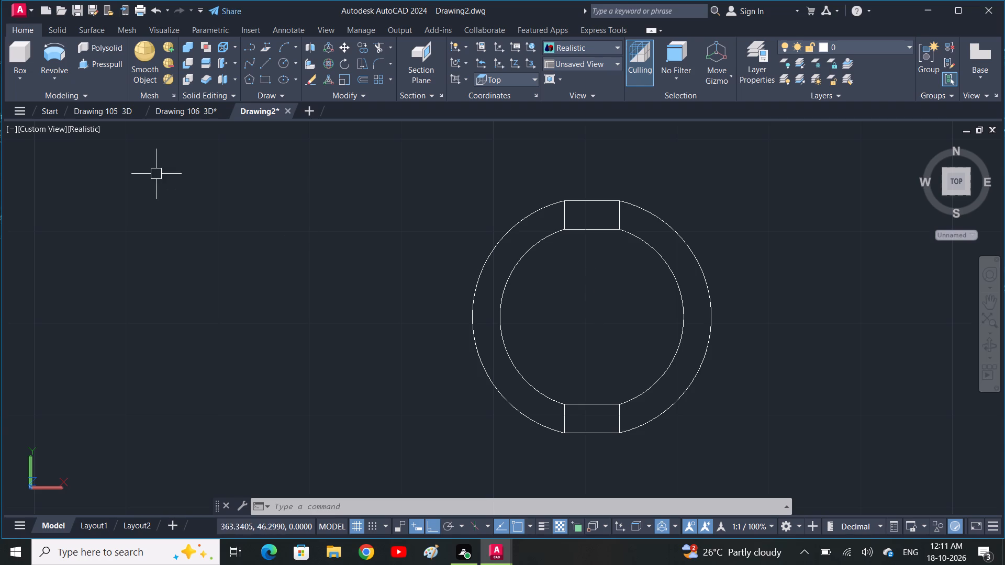
{"action": "left_click", "coordinate": [39, 132]}
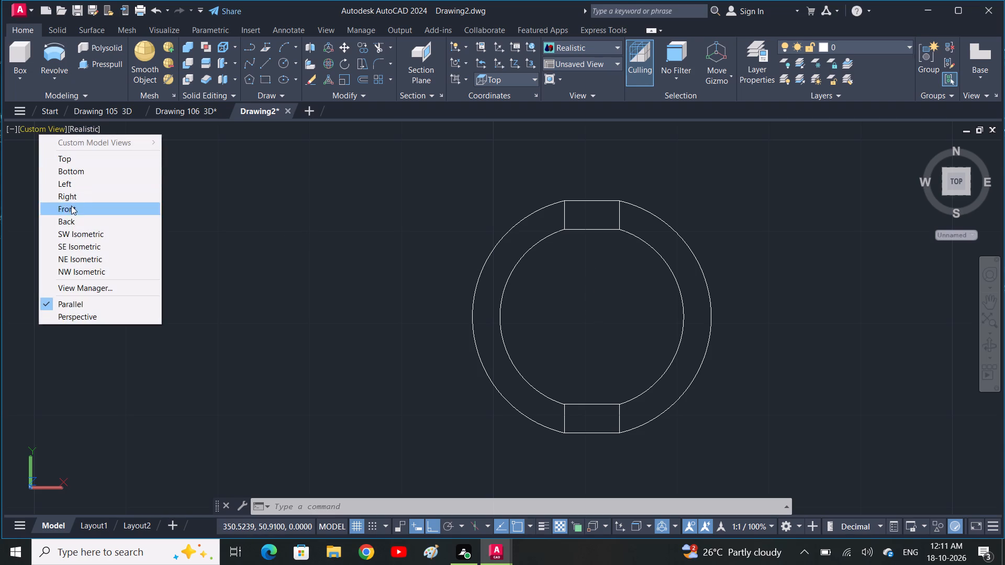
{"action": "left_click", "coordinate": [77, 233]}
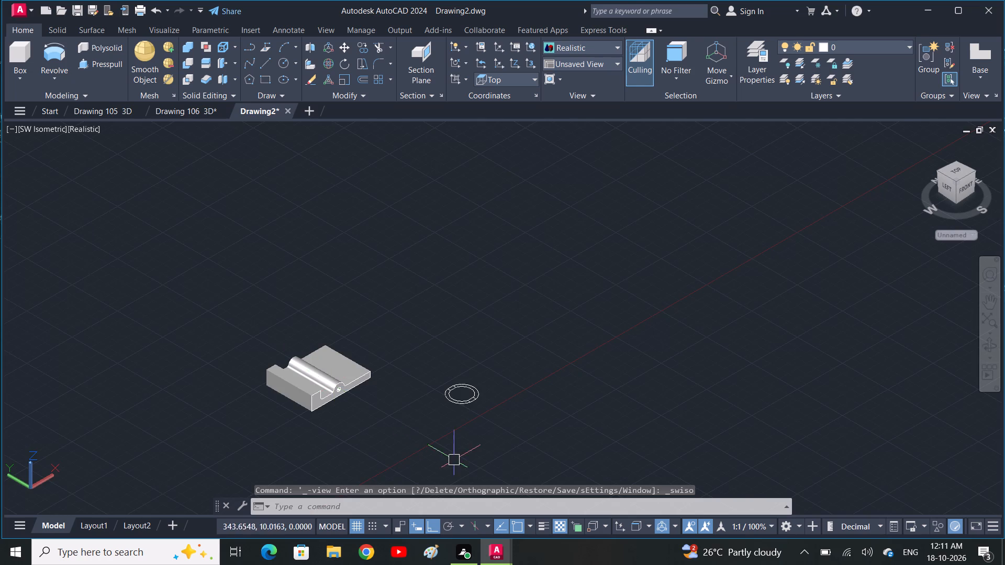
{"action": "scroll", "coordinate": [454, 460], "scroll_direction": "up", "scroll_amount": 1}
{"action": "middle_click_drag", "start_coordinate": [528, 399], "coordinate": [520, 367]}
{"action": "scroll", "coordinate": [495, 356], "scroll_direction": "up", "scroll_amount": 3}
{"action": "middle_click_drag", "start_coordinate": [476, 352], "coordinate": [564, 385]}
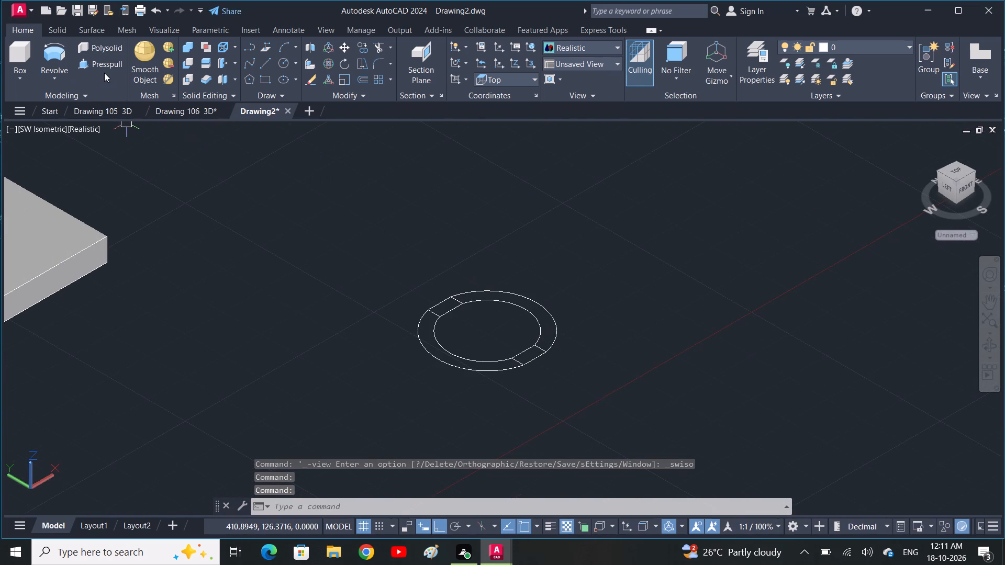
Join the inner arc, outer arc and two end lines of the ring's east segment into one closed polyline.
{"action": "left_click", "coordinate": [109, 61]}
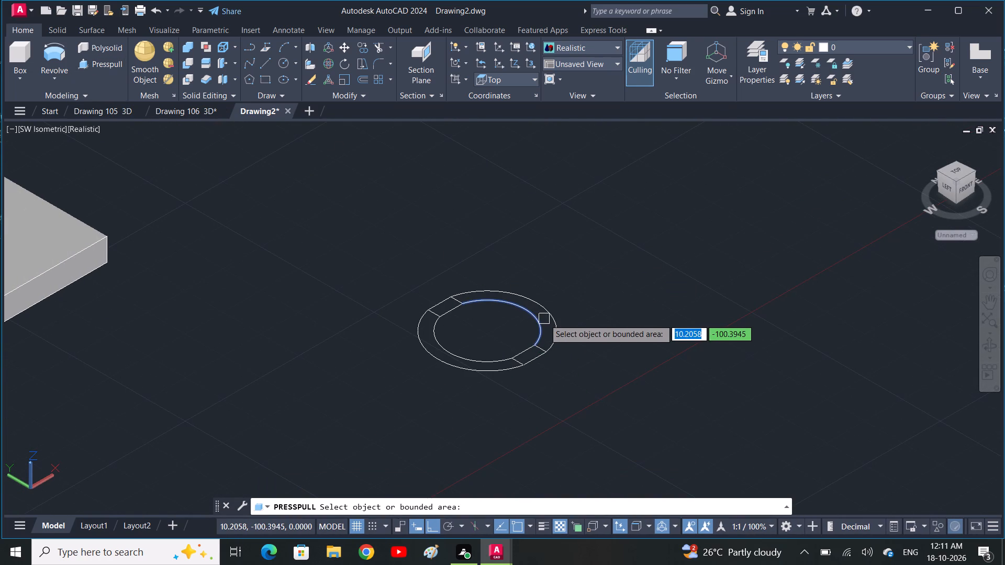
{"action": "key", "text": "Escape"}
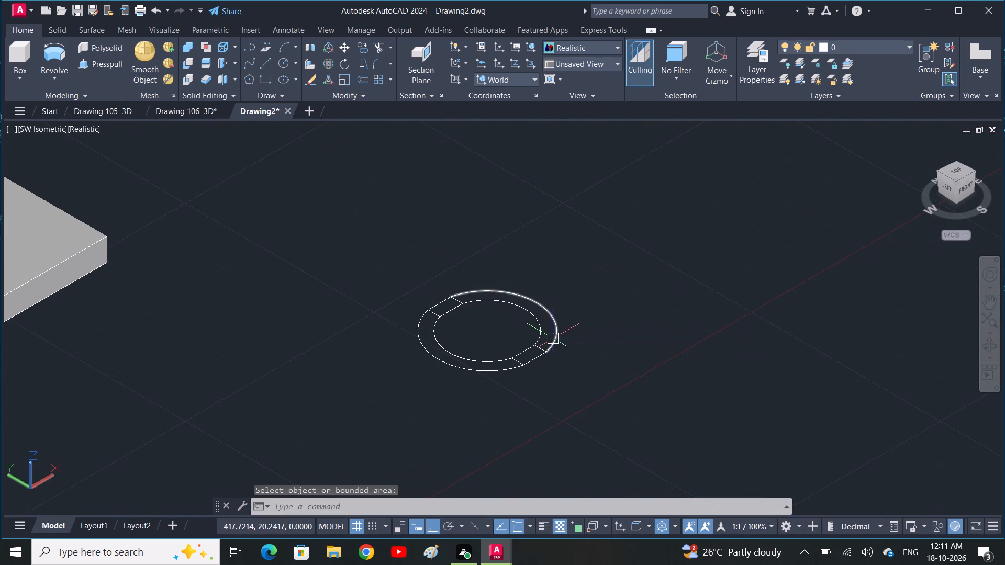
{"action": "left_click", "coordinate": [554, 340]}
{"action": "left_click", "coordinate": [540, 328]}
{"action": "scroll", "coordinate": [544, 338], "scroll_direction": "up", "scroll_amount": 1}
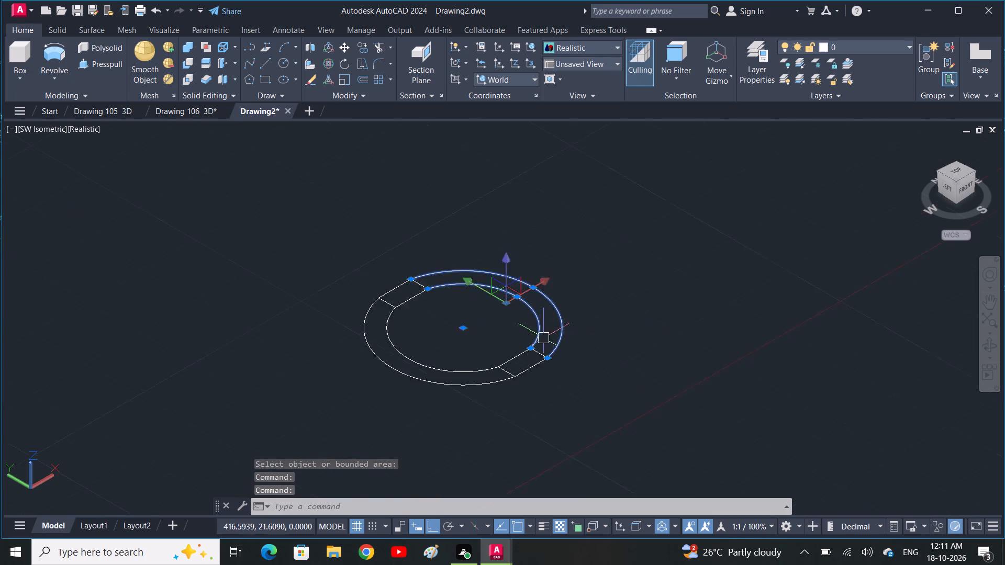
{"action": "scroll", "coordinate": [544, 338], "scroll_direction": "up", "scroll_amount": 3}
{"action": "left_click", "coordinate": [548, 365]}
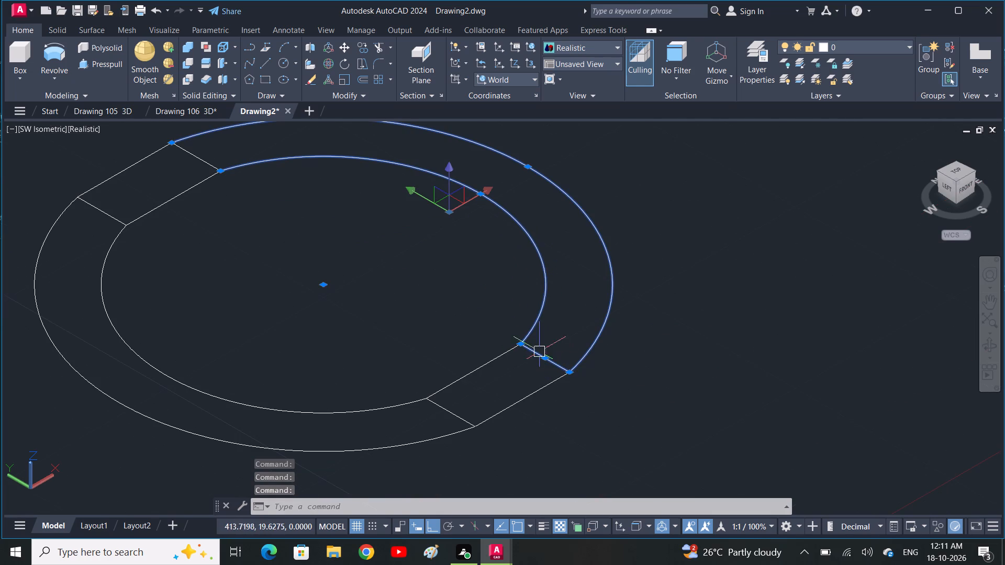
{"action": "middle_click_drag", "start_coordinate": [371, 251], "coordinate": [460, 311]}
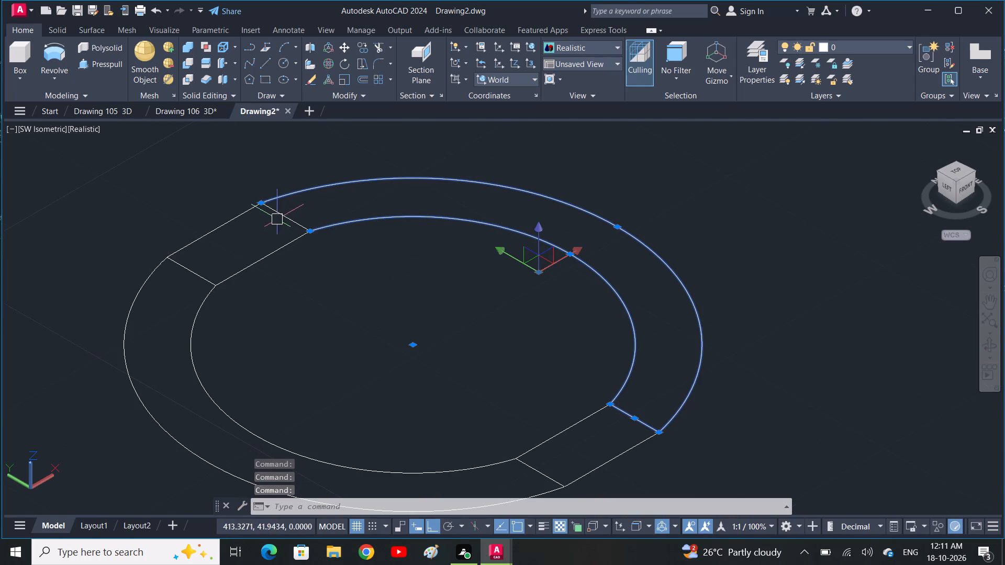
{"action": "left_click", "coordinate": [288, 212]}
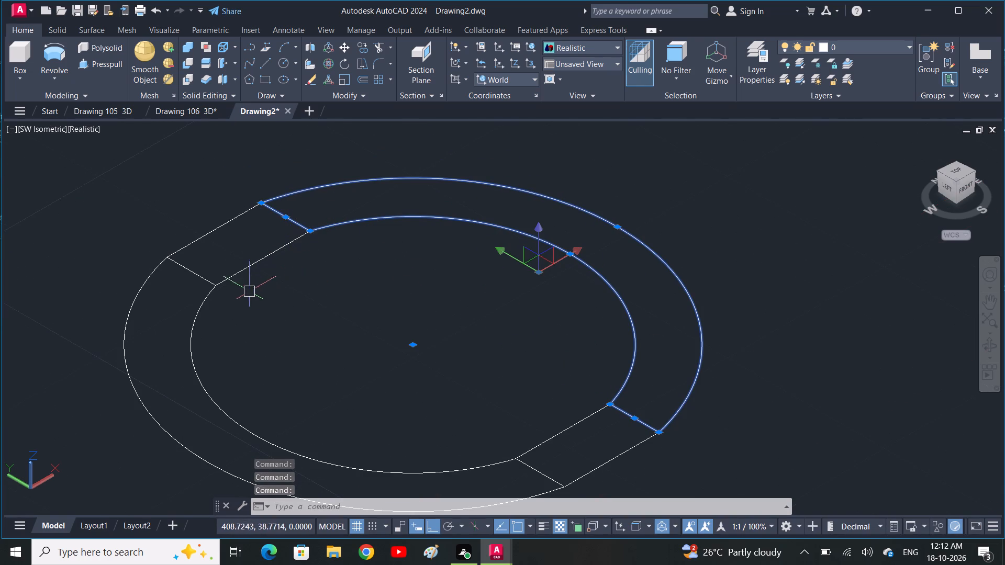
{"action": "type", "text": "J"}
{"action": "key", "text": "space"}
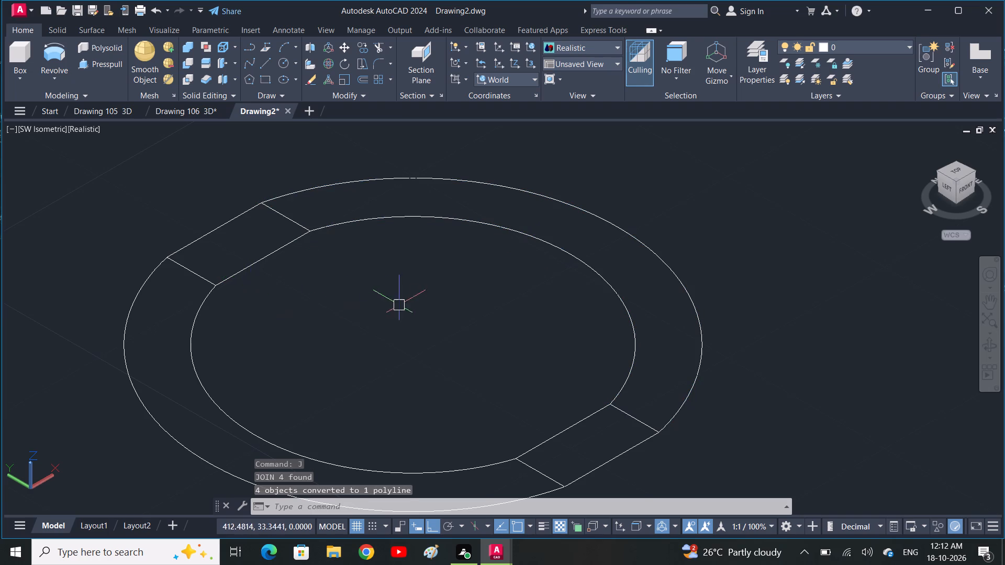
Join the inner arc, outer arc and two end lines of the ring's west segment into one closed polyline.
{"action": "left_click", "coordinate": [196, 275]}
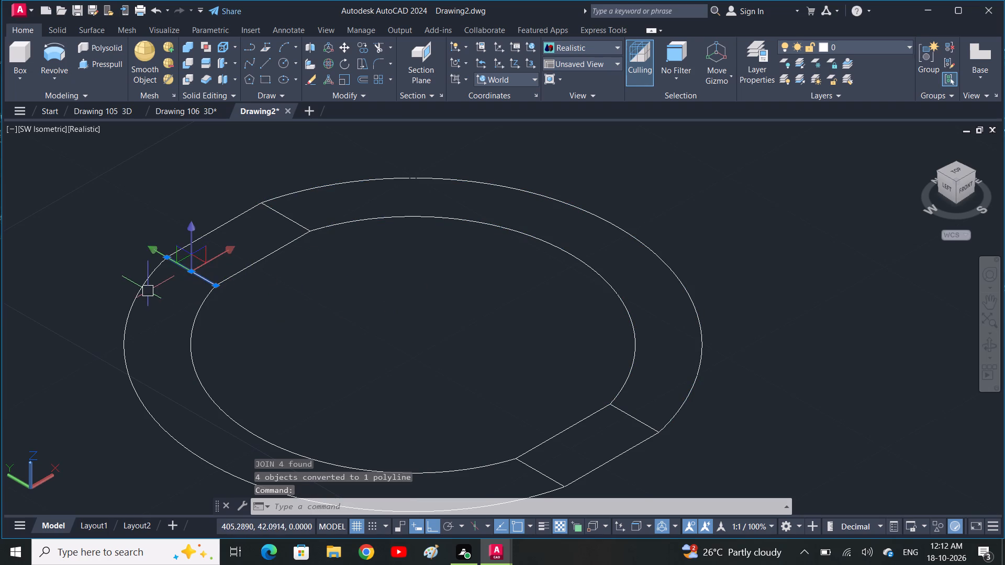
{"action": "left_click", "coordinate": [148, 291]}
{"action": "scroll", "coordinate": [154, 304], "scroll_direction": "down", "scroll_amount": 1}
{"action": "middle_click_drag", "start_coordinate": [182, 322], "coordinate": [181, 296]}
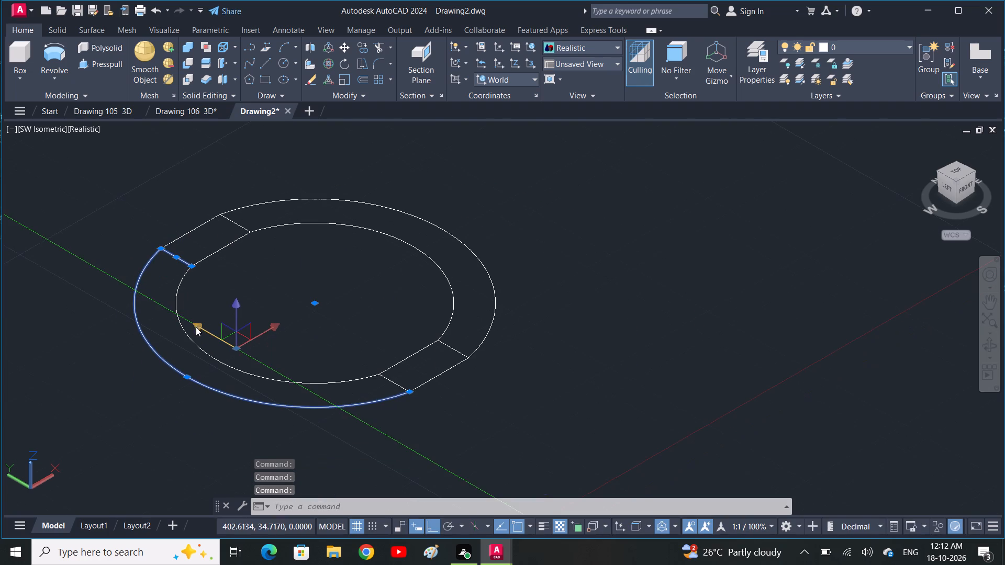
{"action": "left_click", "coordinate": [190, 333]}
{"action": "scroll", "coordinate": [390, 403], "scroll_direction": "up", "scroll_amount": 1}
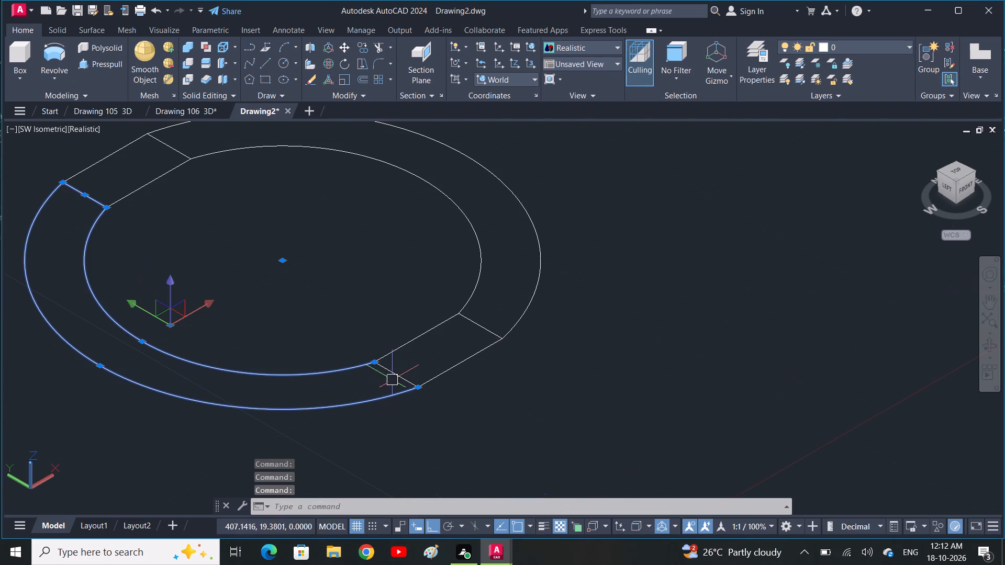
{"action": "left_click", "coordinate": [394, 379]}
{"action": "type", "text": "J"}
{"action": "key", "text": "space"}
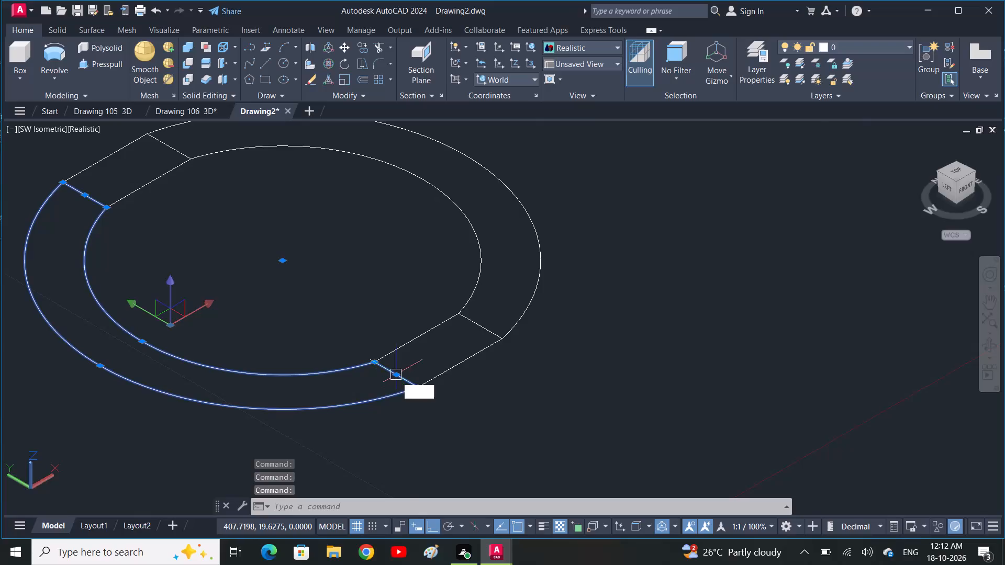
Presspull the ring's east segment upward to a height of 50.
{"action": "left_click", "coordinate": [105, 61]}
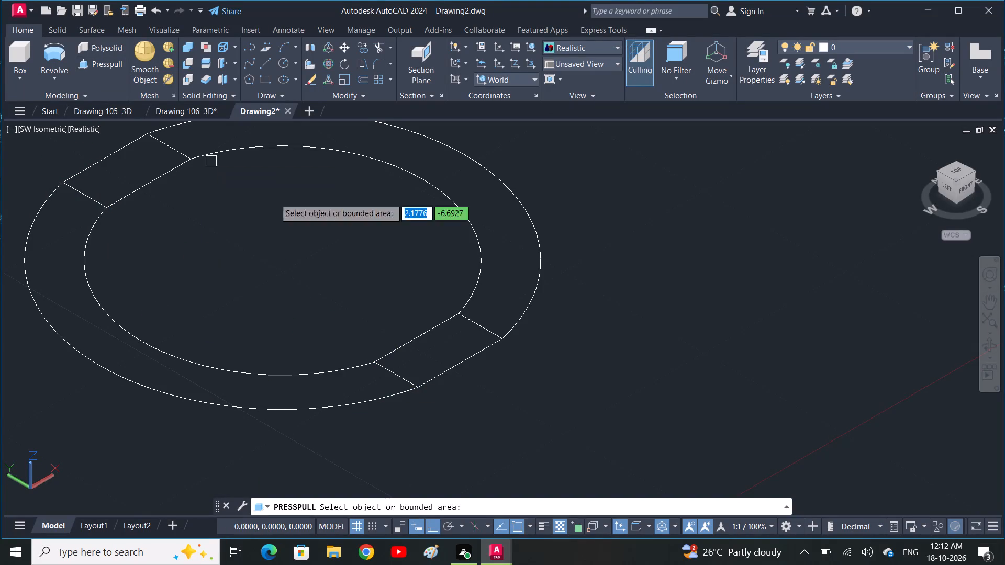
{"action": "left_click", "coordinate": [527, 269]}
{"action": "middle_click_drag", "start_coordinate": [490, 201], "coordinate": [493, 213]}
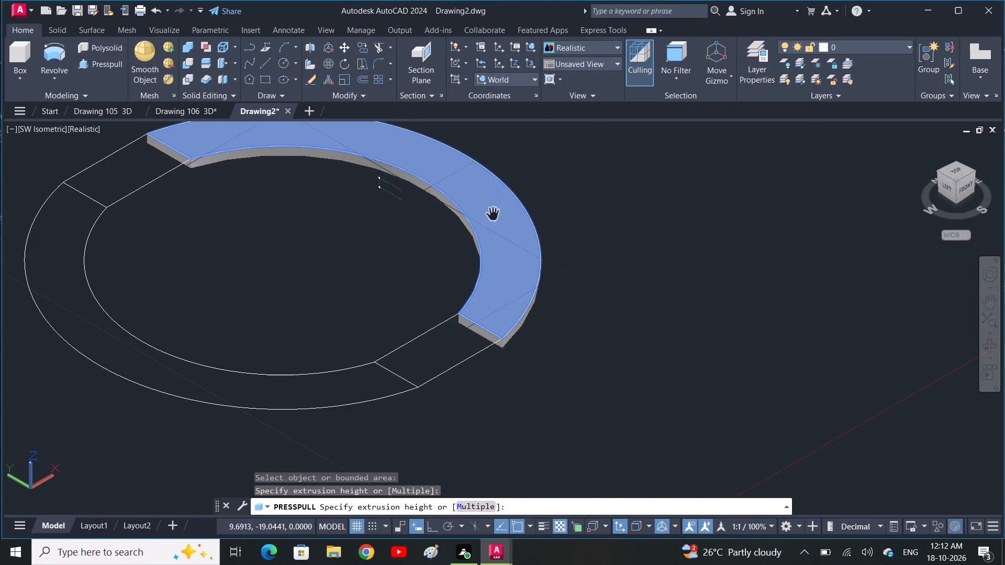
{"action": "middle_click_drag", "start_coordinate": [493, 213], "coordinate": [567, 322]}
{"action": "scroll", "coordinate": [560, 279], "scroll_direction": "down", "scroll_amount": 1}
{"action": "middle_click_drag", "start_coordinate": [564, 167], "coordinate": [563, 199]}
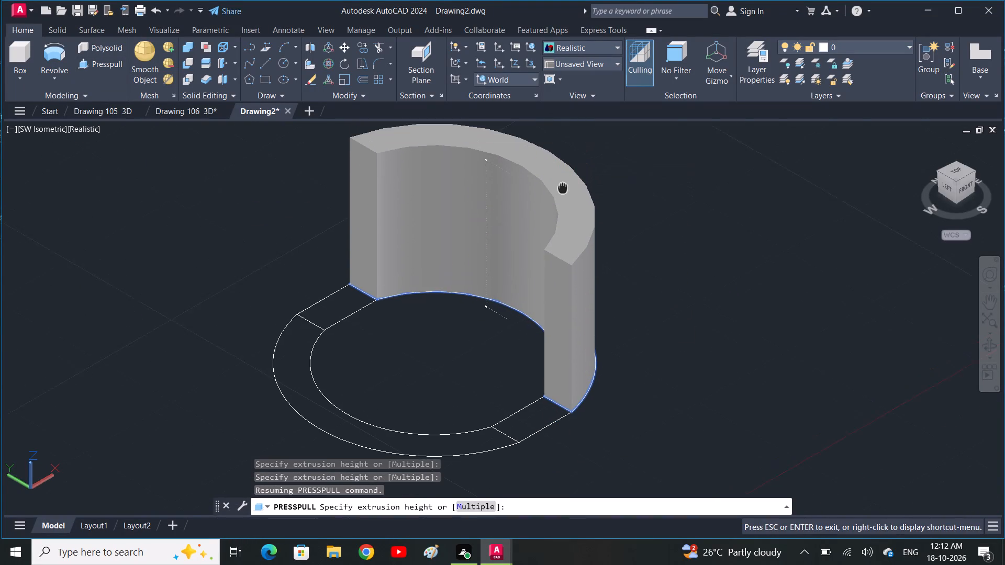
{"action": "middle_click_drag", "start_coordinate": [563, 199], "coordinate": [563, 262]}
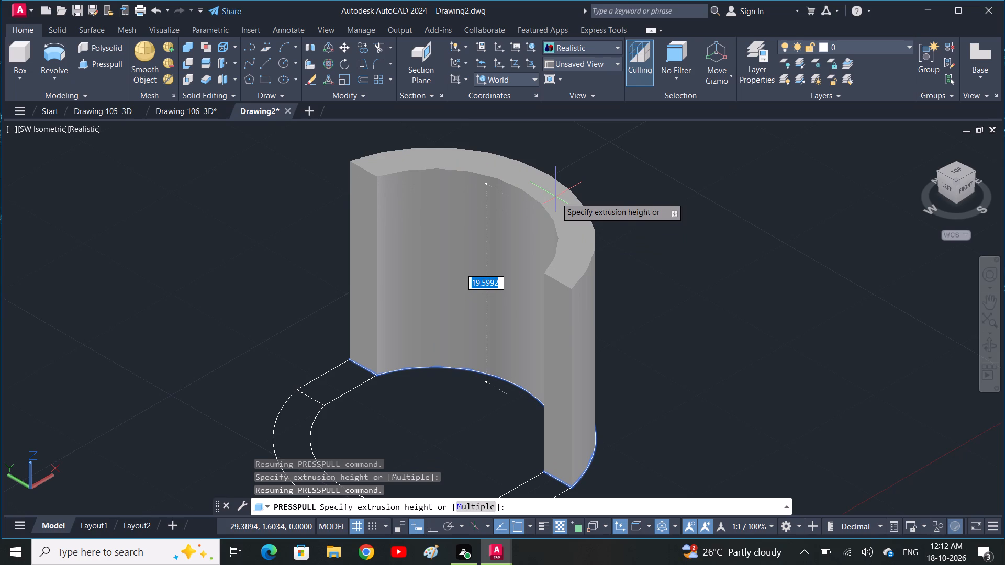
{"action": "key", "text": "5"}
{"action": "key", "text": "0"}
{"action": "key", "text": "space"}
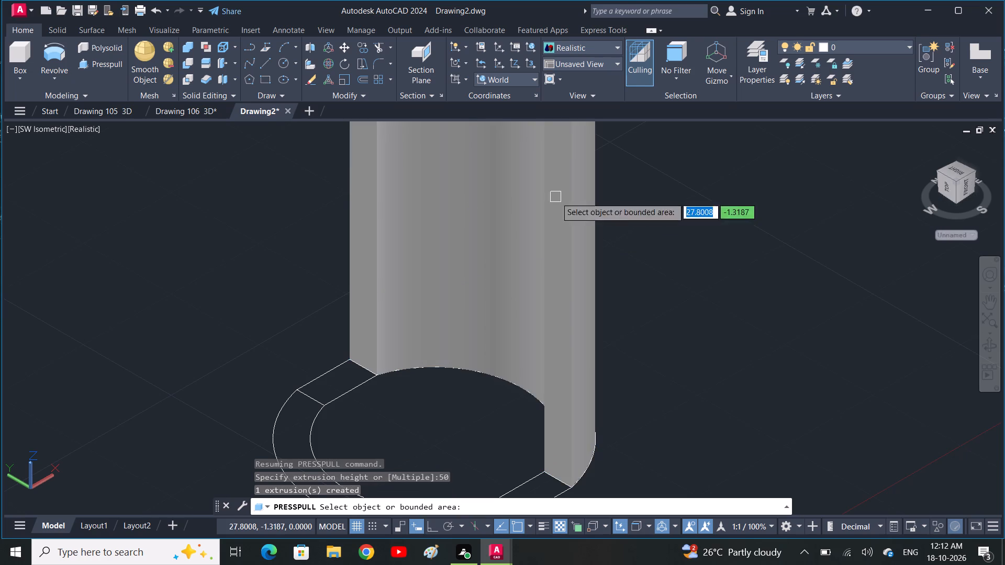
Presspull the ring's west segment upward to a height of 50.
{"action": "middle_click_drag", "start_coordinate": [320, 378], "coordinate": [350, 273]}
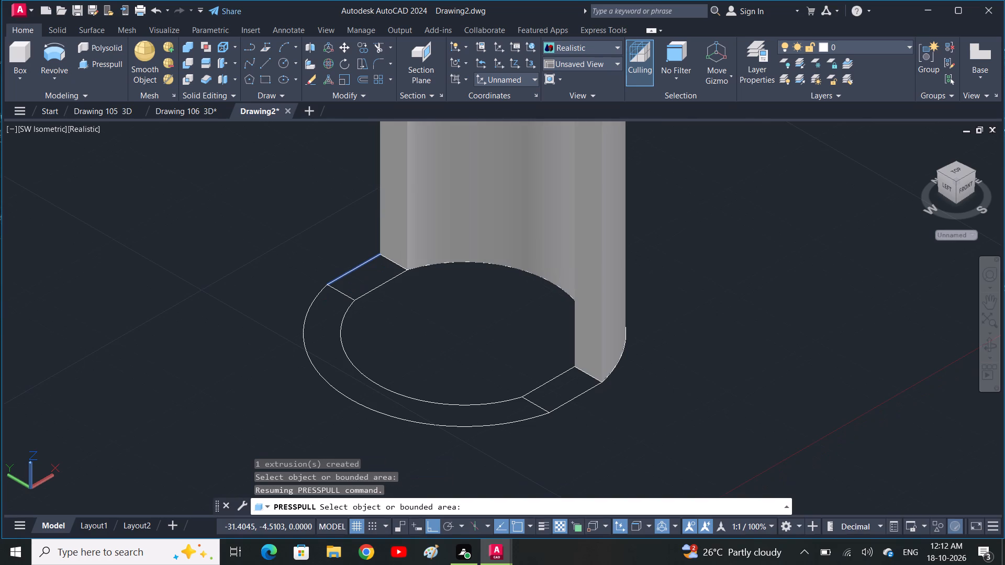
{"action": "left_click", "coordinate": [331, 365]}
{"action": "middle_click_drag", "start_coordinate": [331, 232], "coordinate": [323, 324]}
{"action": "type", "text": "50"}
{"action": "key", "text": "space"}
{"action": "scroll", "coordinate": [393, 223], "scroll_direction": "down", "scroll_amount": 2}
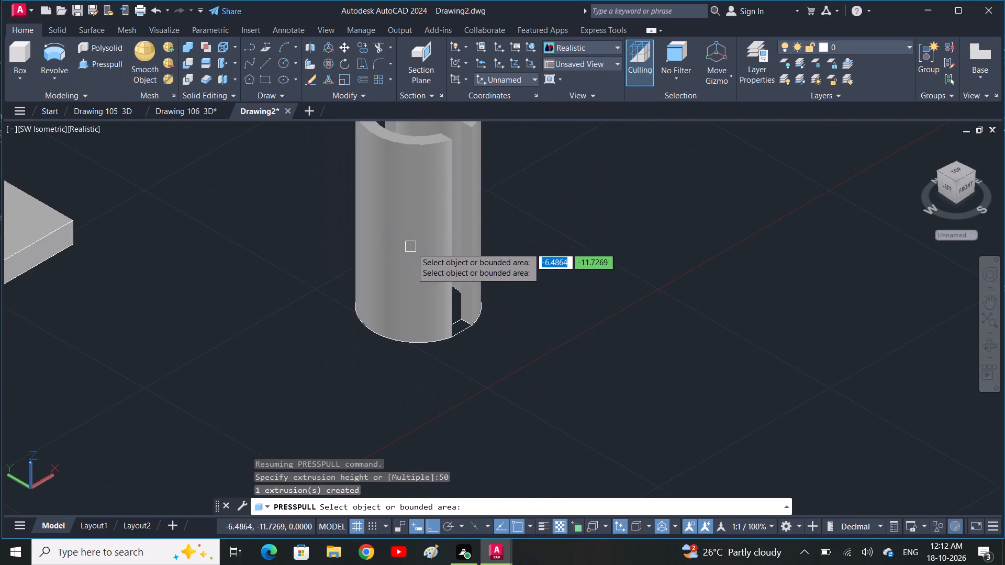
{"action": "middle_click_drag", "start_coordinate": [414, 251], "coordinate": [393, 308]}
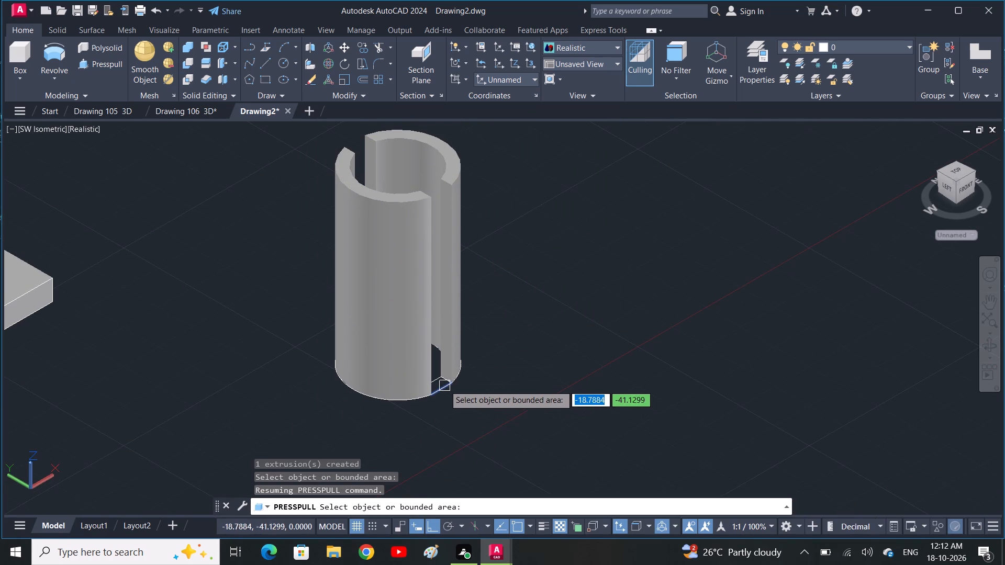
{"action": "key", "text": "Escape"}
Presspull the flat-sided area in the ring's south gap upward to a height of 40.
{"action": "scroll", "coordinate": [440, 383], "scroll_direction": "up", "scroll_amount": 2}
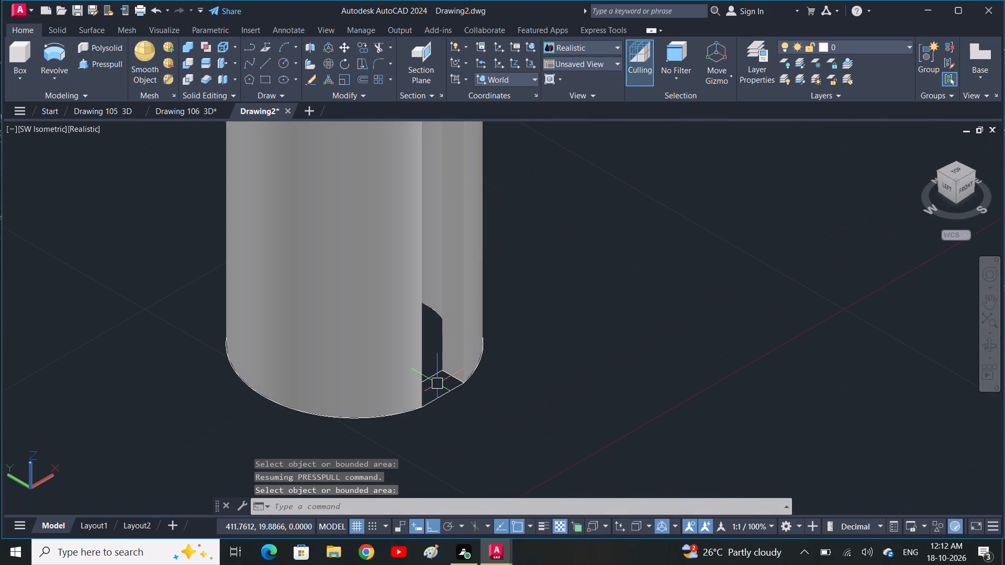
{"action": "left_click", "coordinate": [102, 58]}
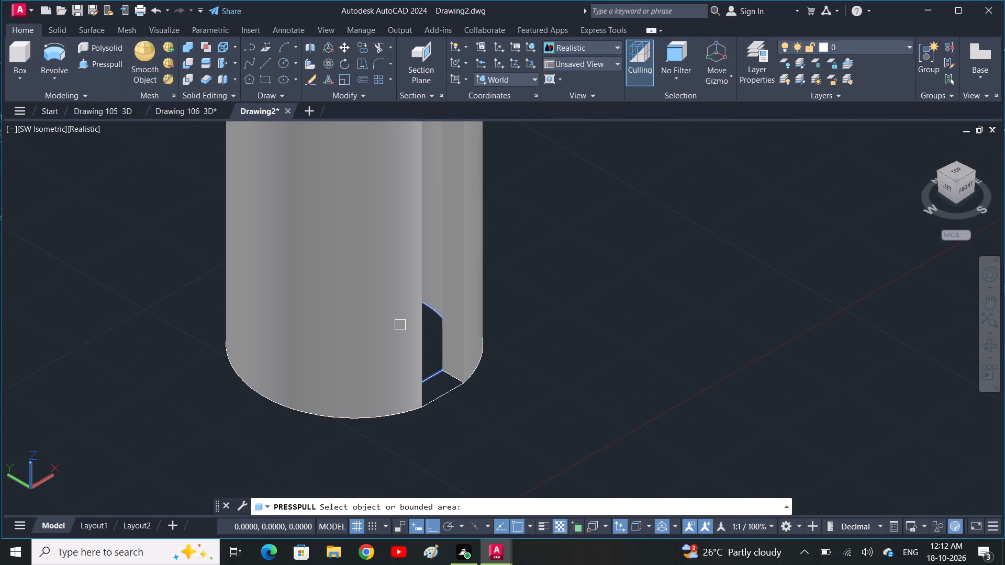
{"action": "left_click", "coordinate": [434, 389]}
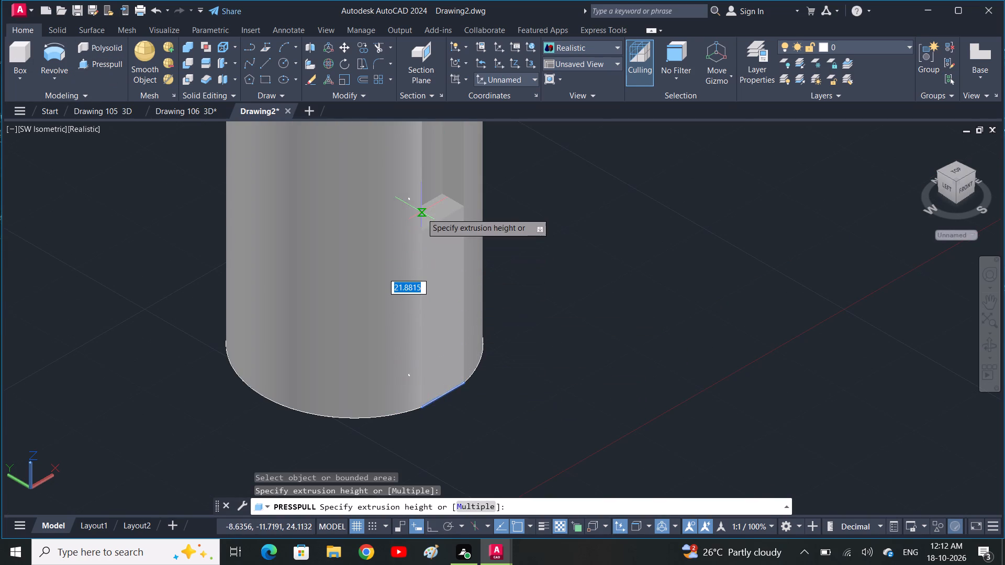
{"action": "key", "text": "4"}
{"action": "key", "text": "0"}
{"action": "key", "text": "space"}
Presspull the flat-sided area in the ring's north gap upward to a height of 40.
{"action": "scroll", "coordinate": [423, 224], "scroll_direction": "down", "scroll_amount": 1}
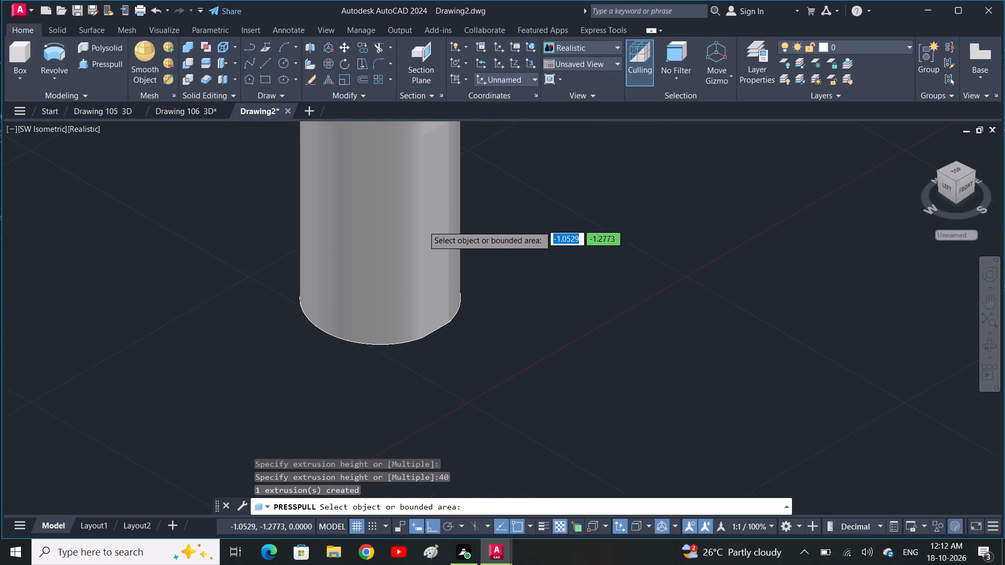
{"action": "scroll", "coordinate": [422, 230], "scroll_direction": "down", "scroll_amount": 2}
{"action": "middle_click_drag", "start_coordinate": [427, 248], "coordinate": [439, 305]}
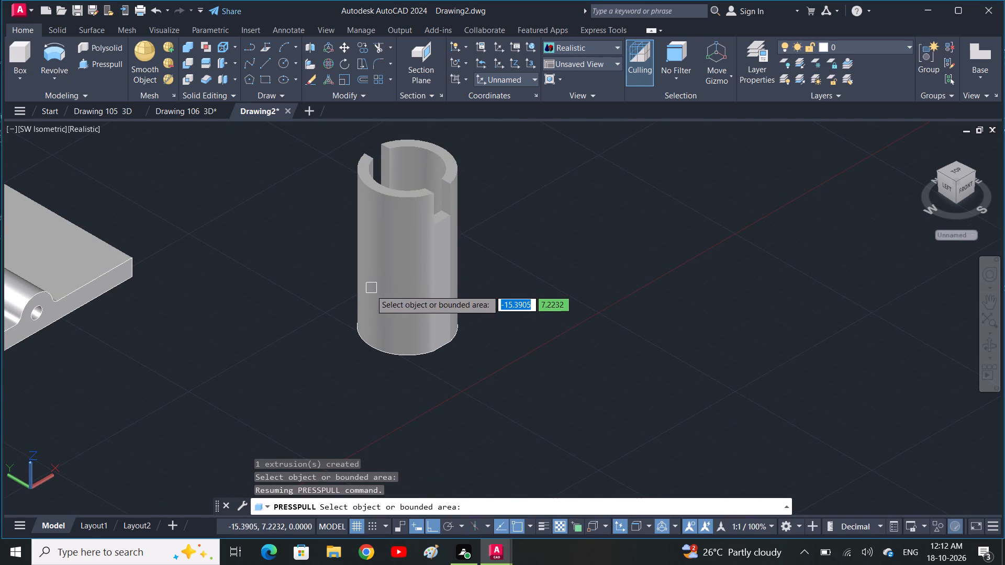
{"action": "middle_click_drag", "start_coordinate": [371, 290], "coordinate": [584, 252], "text": "shift"}
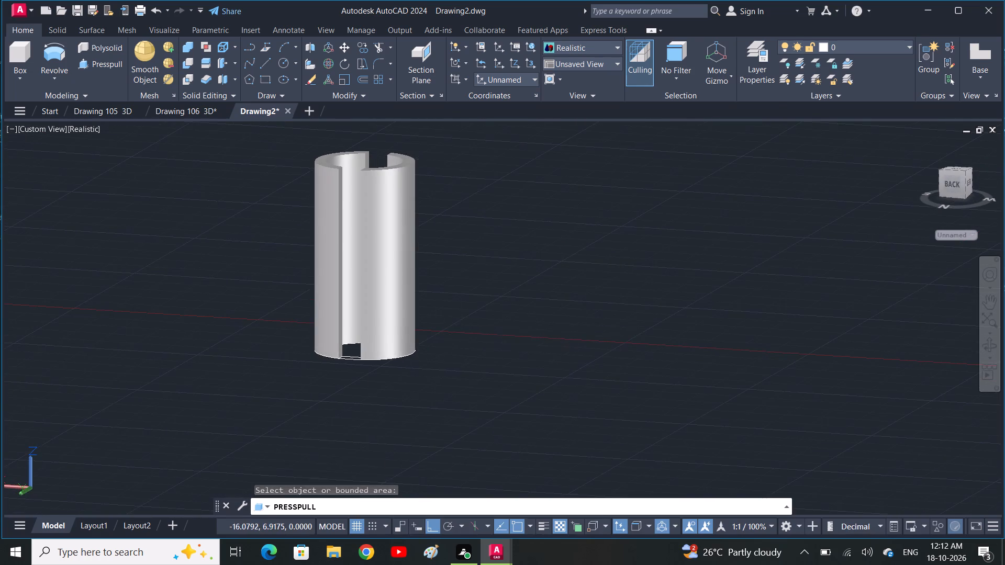
{"action": "scroll", "coordinate": [372, 332], "scroll_direction": "up", "scroll_amount": 2}
{"action": "middle_click_drag", "start_coordinate": [367, 289], "coordinate": [370, 325], "text": "shift"}
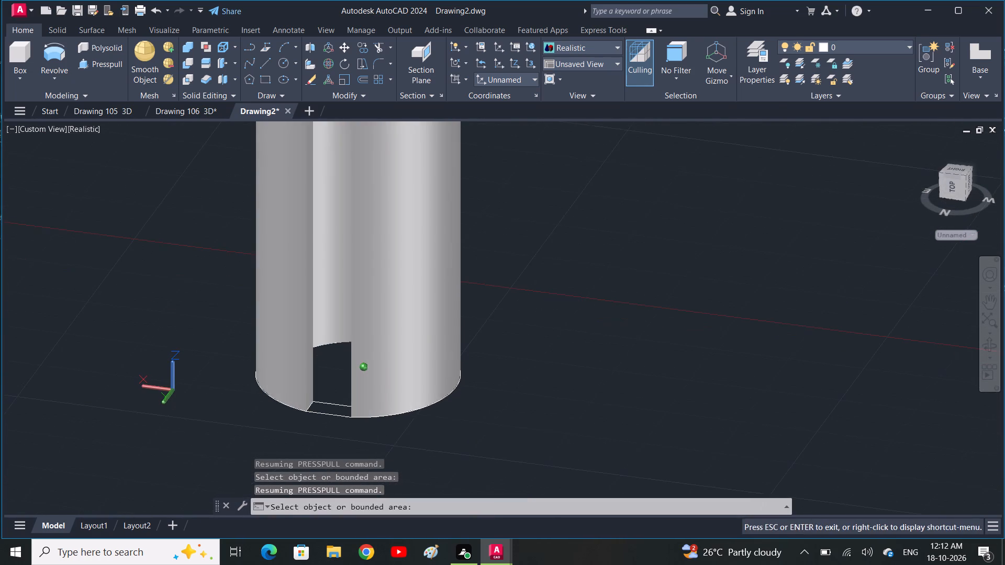
{"action": "middle_click_drag", "start_coordinate": [370, 325], "coordinate": [370, 326], "text": "shift"}
{"action": "left_click", "coordinate": [106, 65]}
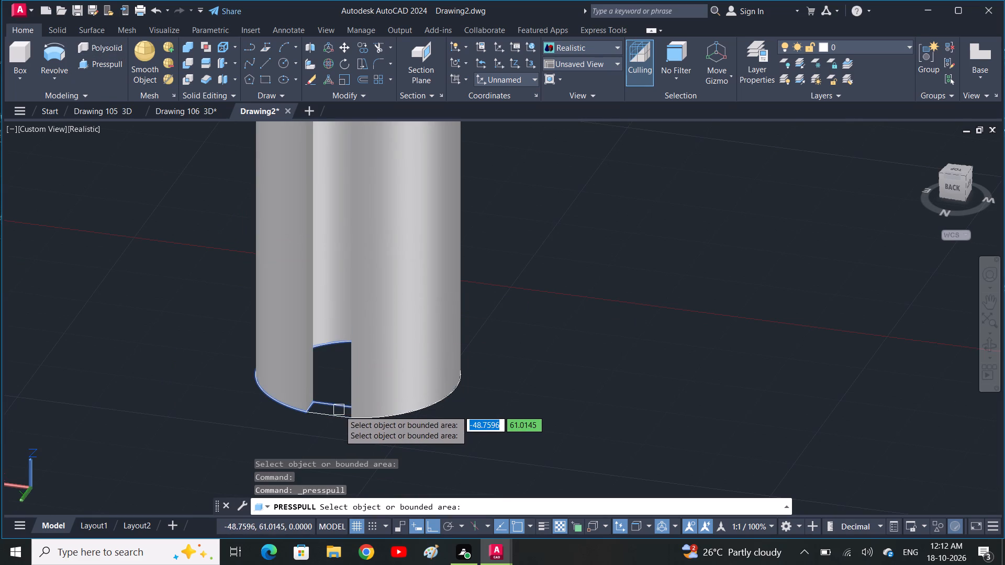
{"action": "key", "text": "Escape"}
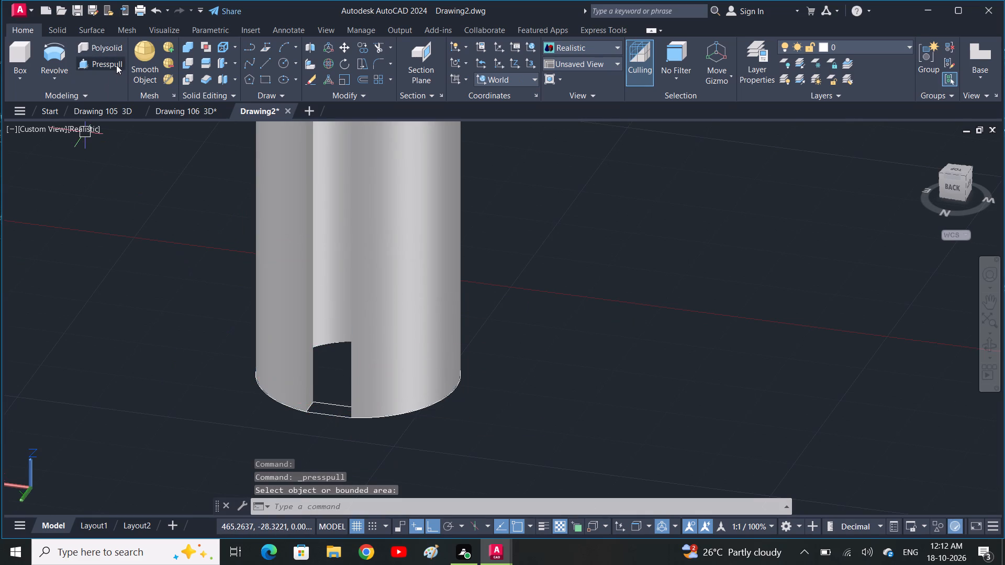
{"action": "left_click", "coordinate": [116, 65]}
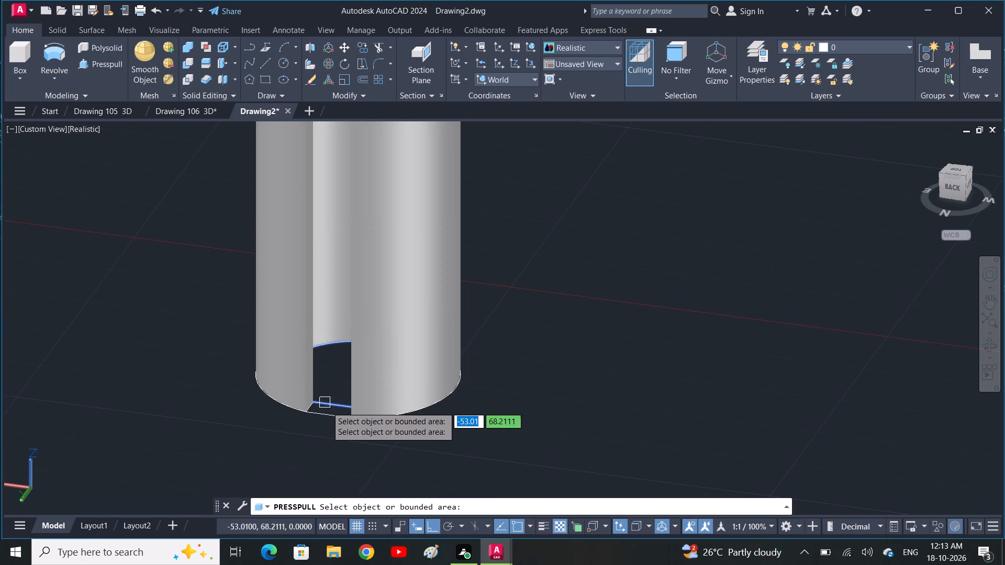
{"action": "scroll", "coordinate": [328, 410], "scroll_direction": "up", "scroll_amount": 1}
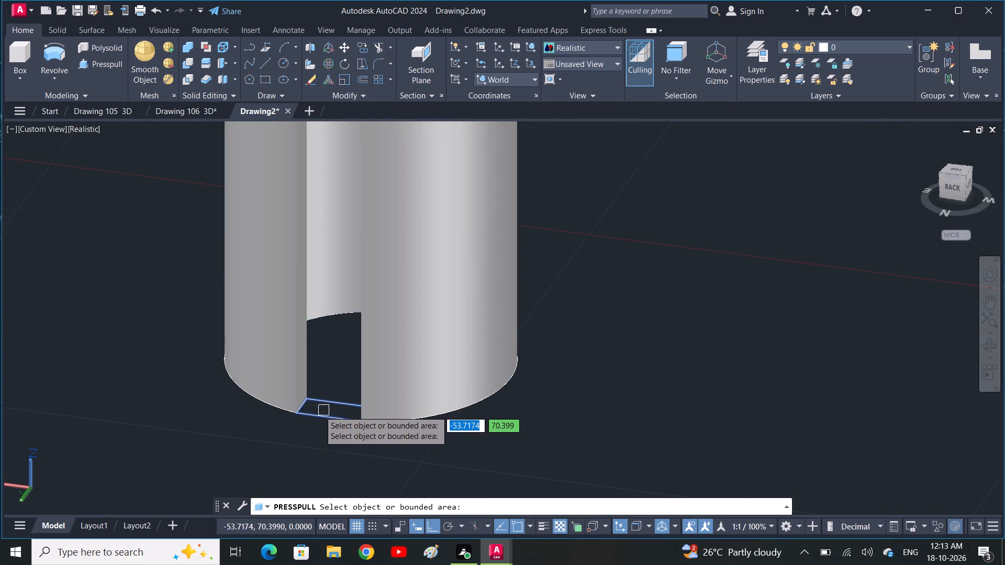
{"action": "left_click", "coordinate": [318, 411]}
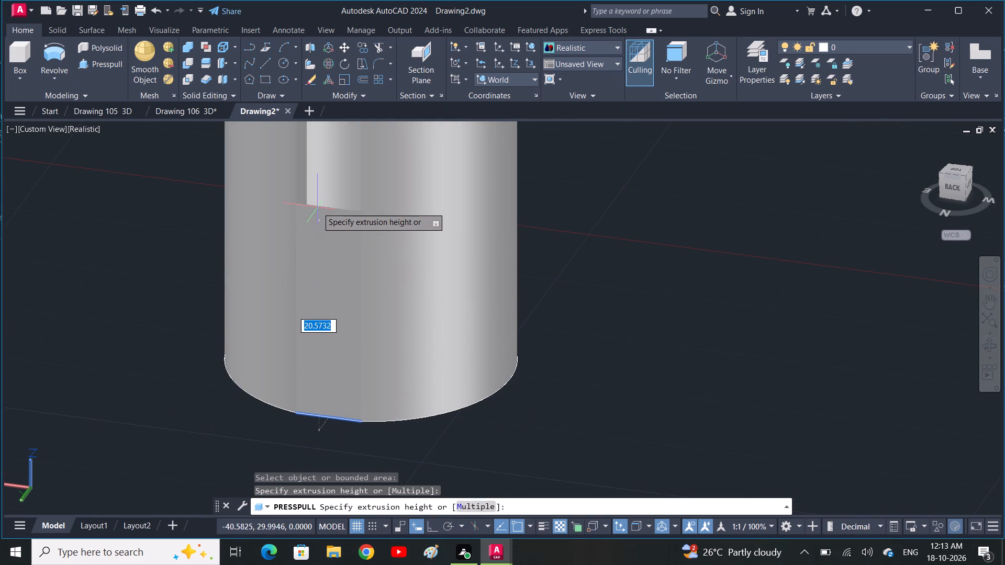
{"action": "key", "text": "3"}
{"action": "key", "text": "BackSpace"}
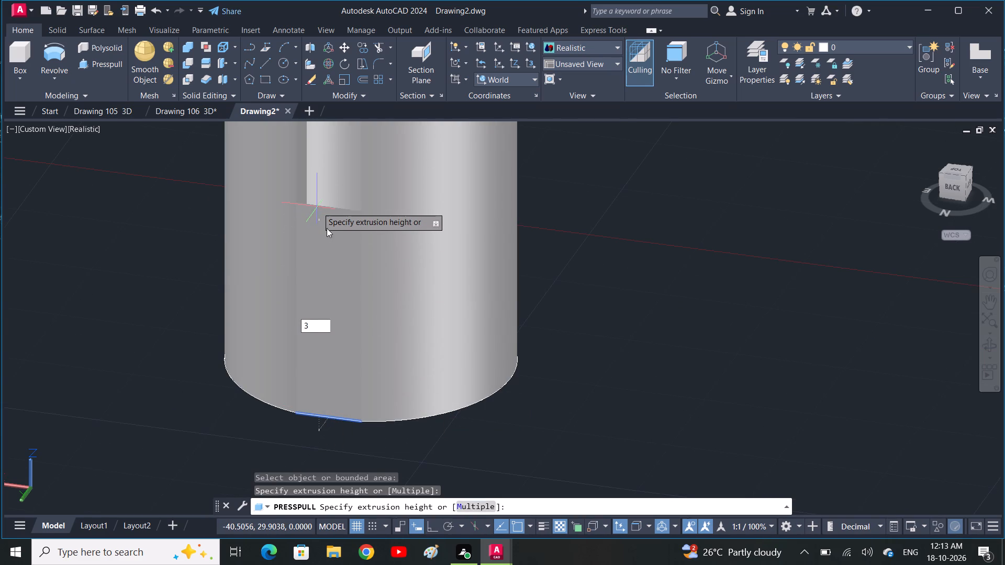
{"action": "type", "text": "40"}
{"action": "key", "text": "space"}
Examine the slotted tube from several sides, including its two top notches and its place beside the L-shaped part.
{"action": "scroll", "coordinate": [319, 220], "scroll_direction": "down", "scroll_amount": 2}
{"action": "middle_click_drag", "start_coordinate": [332, 245], "coordinate": [340, 366]}
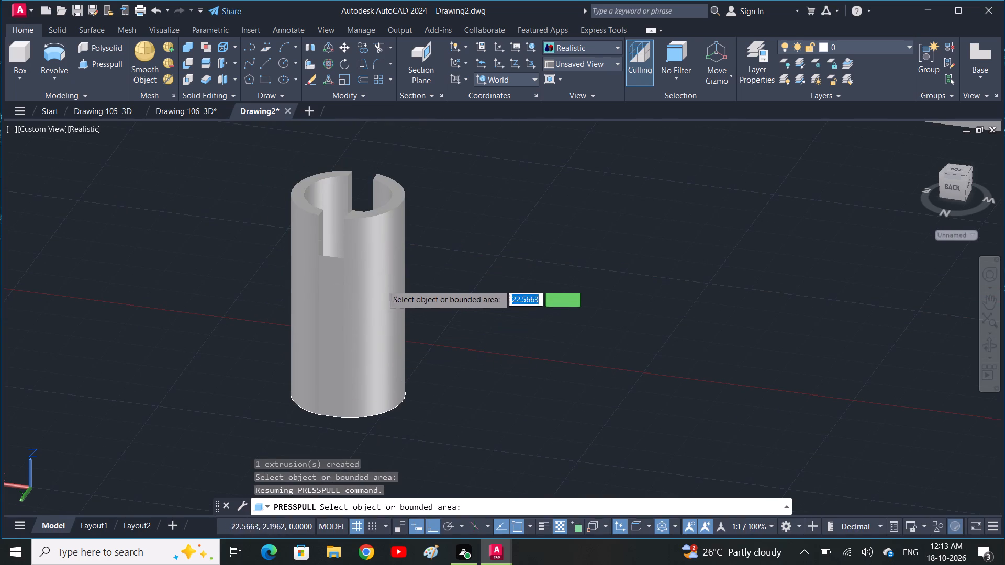
{"action": "middle_click_drag", "start_coordinate": [430, 304], "coordinate": [283, 336], "text": "shift"}
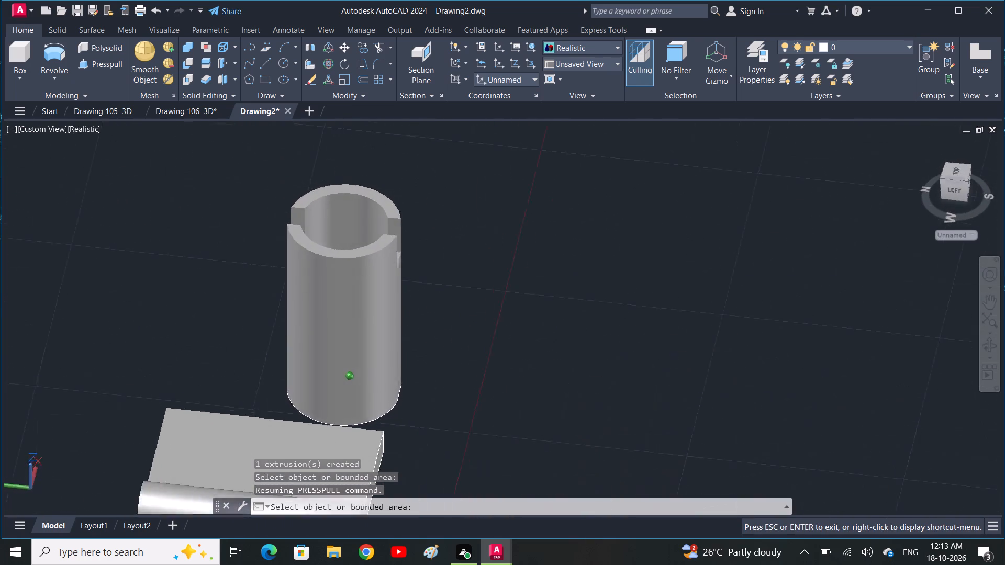
{"action": "middle_click_drag", "start_coordinate": [283, 336], "coordinate": [222, 325], "text": "shift"}
{"action": "scroll", "coordinate": [296, 330], "scroll_direction": "down", "scroll_amount": 2}
{"action": "middle_click_drag", "start_coordinate": [314, 333], "coordinate": [313, 331], "text": "shift"}
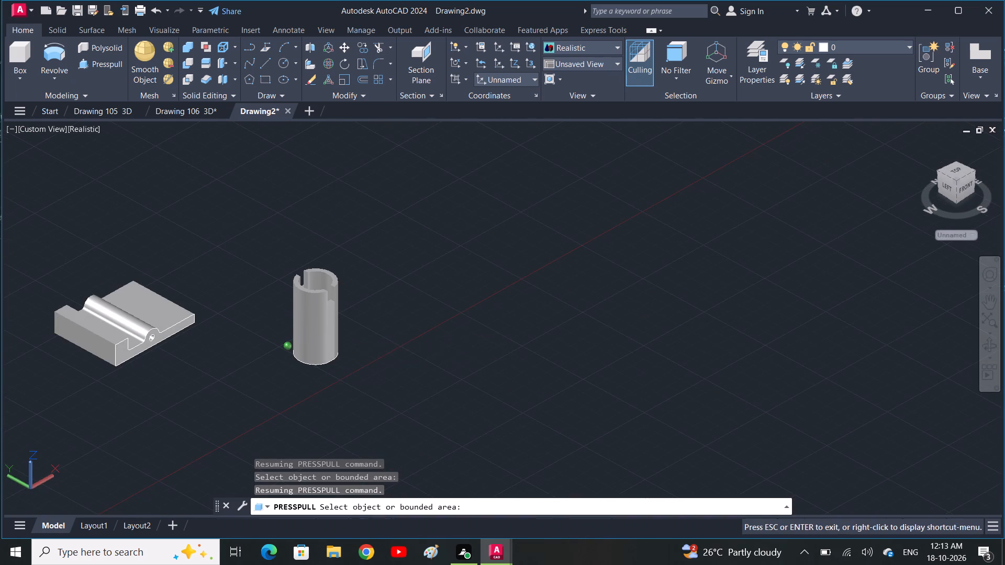
{"action": "middle_click_drag", "start_coordinate": [313, 331], "coordinate": [311, 338], "text": "shift"}
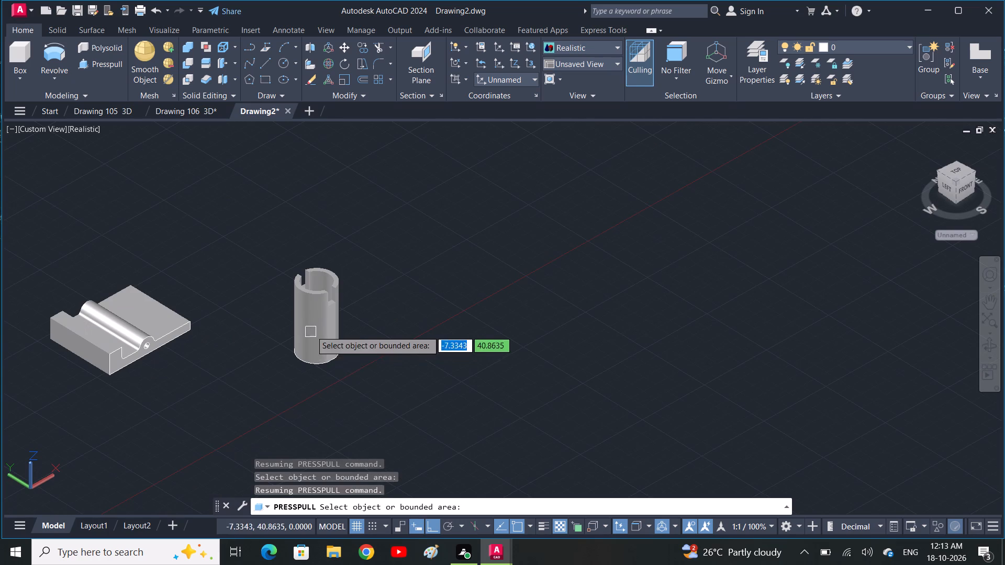
{"action": "scroll", "coordinate": [317, 342], "scroll_direction": "up", "scroll_amount": 2}
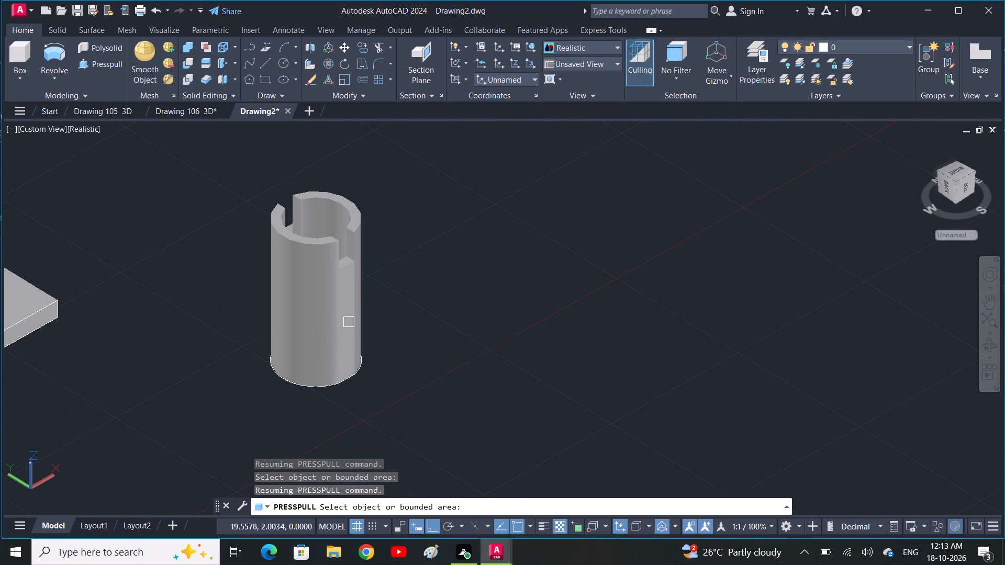
{"action": "scroll", "coordinate": [398, 333], "scroll_direction": "down", "scroll_amount": 1}
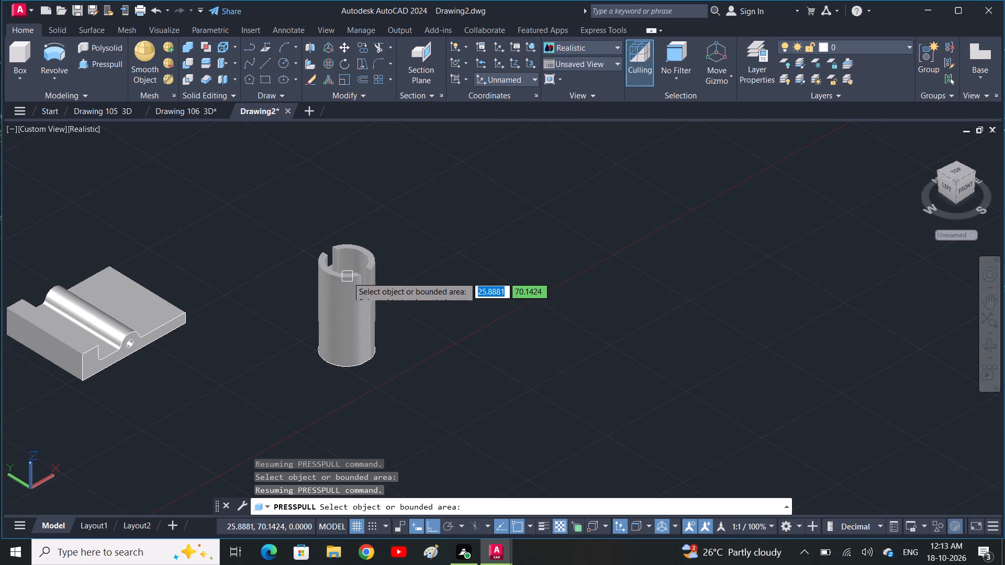
{"action": "scroll", "coordinate": [348, 277], "scroll_direction": "up", "scroll_amount": 3}
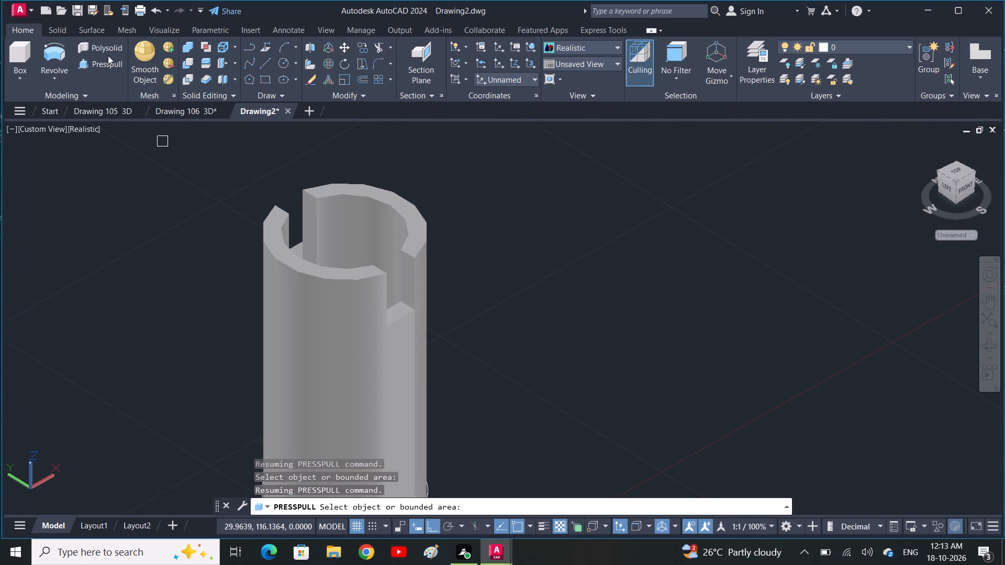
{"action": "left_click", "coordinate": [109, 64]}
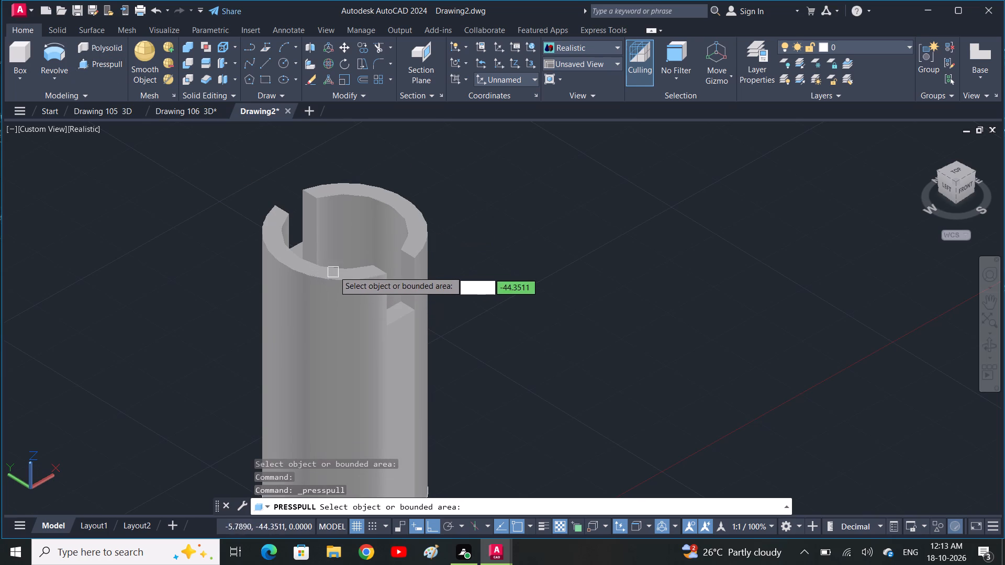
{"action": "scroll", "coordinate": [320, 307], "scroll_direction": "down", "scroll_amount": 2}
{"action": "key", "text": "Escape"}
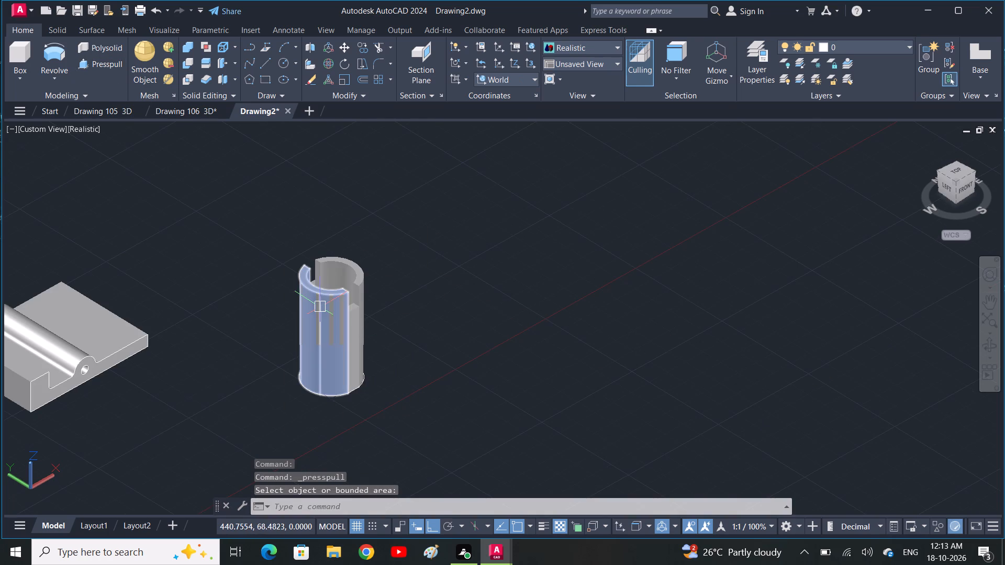
Delete the tube's two curved wall segments and the two flat-sided gap solids, keeping the ring profile.
{"action": "left_click", "coordinate": [329, 311]}
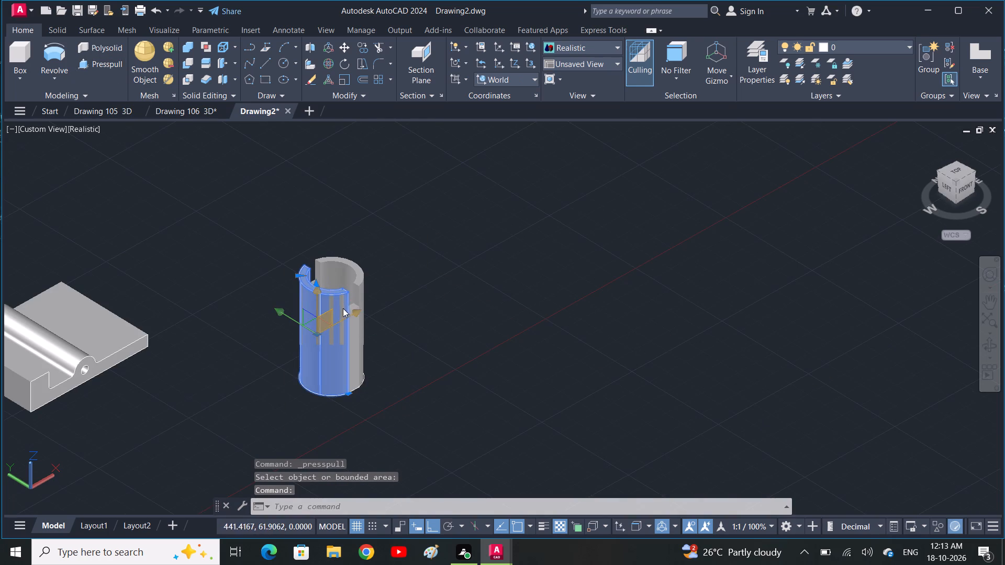
{"action": "left_click", "coordinate": [359, 276]}
{"action": "key", "text": "Delete"}
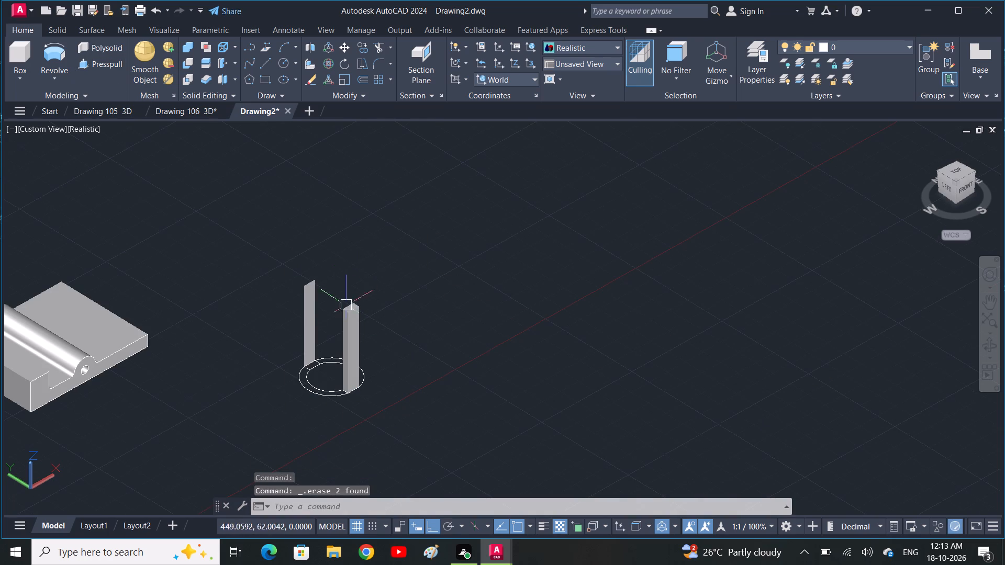
{"action": "left_click", "coordinate": [356, 358]}
{"action": "left_click", "coordinate": [305, 304]}
{"action": "key", "text": "Delete"}
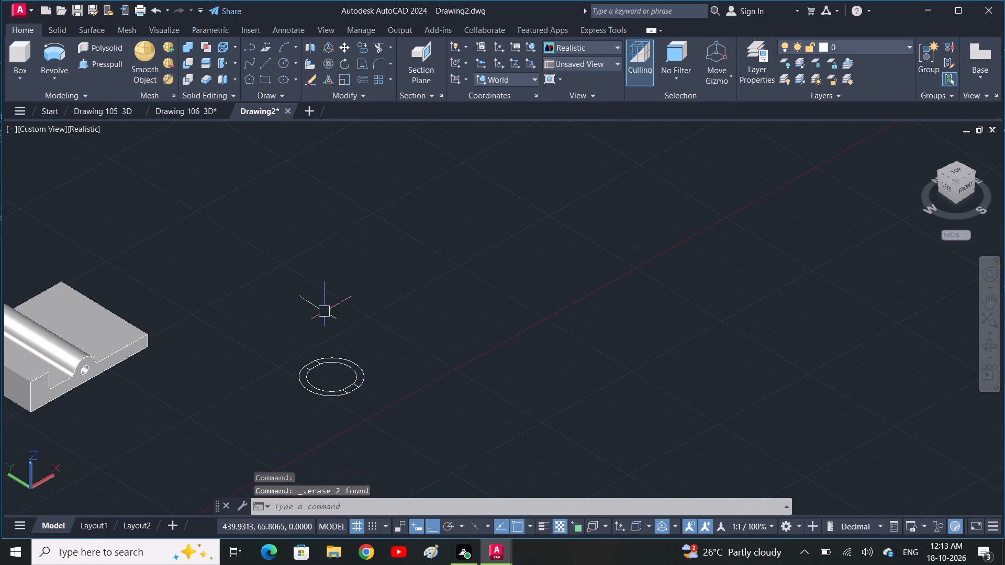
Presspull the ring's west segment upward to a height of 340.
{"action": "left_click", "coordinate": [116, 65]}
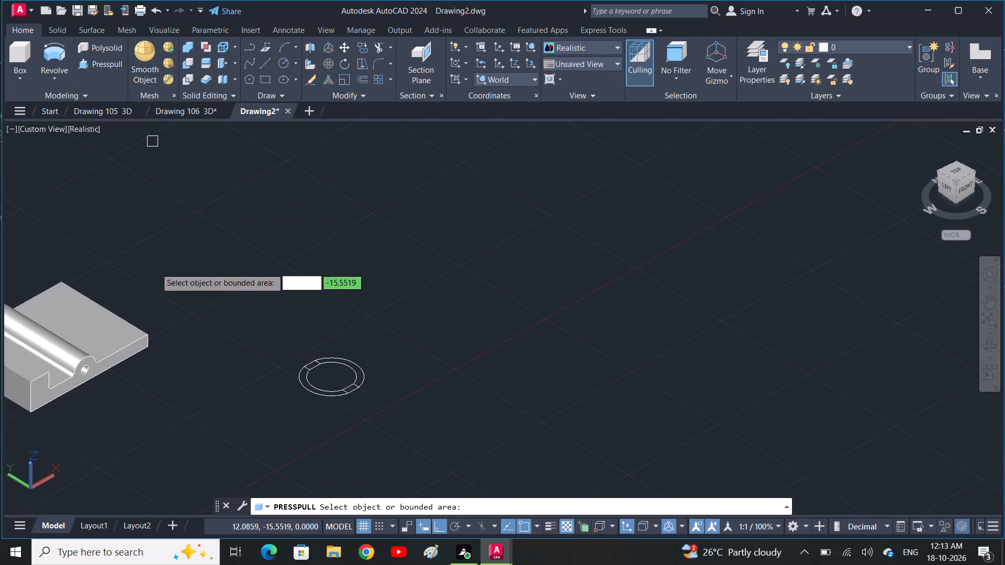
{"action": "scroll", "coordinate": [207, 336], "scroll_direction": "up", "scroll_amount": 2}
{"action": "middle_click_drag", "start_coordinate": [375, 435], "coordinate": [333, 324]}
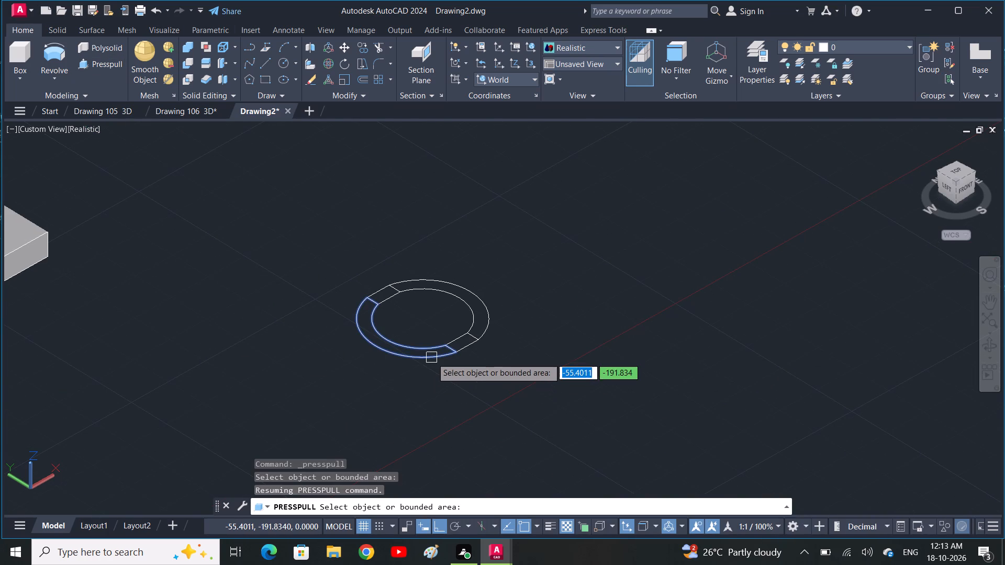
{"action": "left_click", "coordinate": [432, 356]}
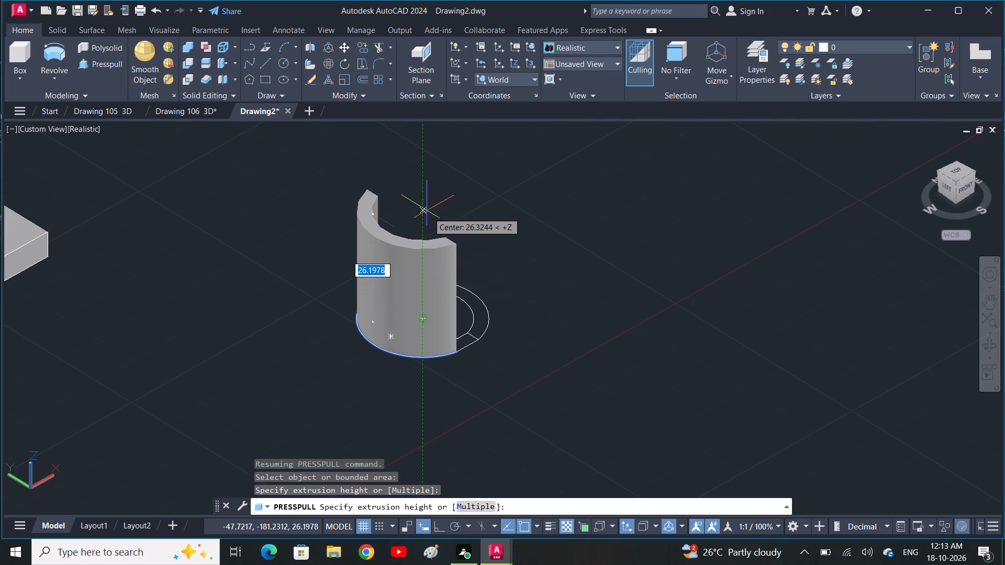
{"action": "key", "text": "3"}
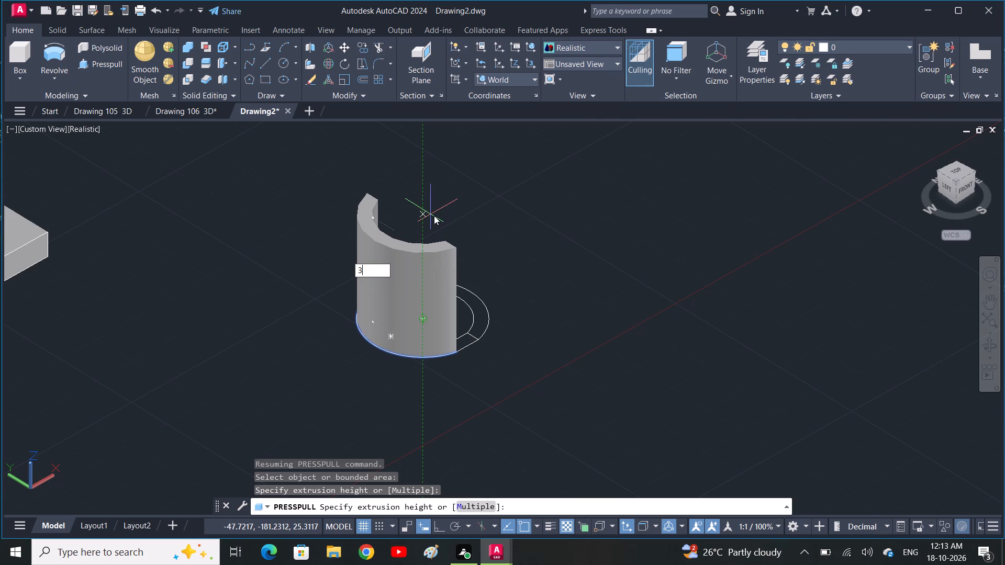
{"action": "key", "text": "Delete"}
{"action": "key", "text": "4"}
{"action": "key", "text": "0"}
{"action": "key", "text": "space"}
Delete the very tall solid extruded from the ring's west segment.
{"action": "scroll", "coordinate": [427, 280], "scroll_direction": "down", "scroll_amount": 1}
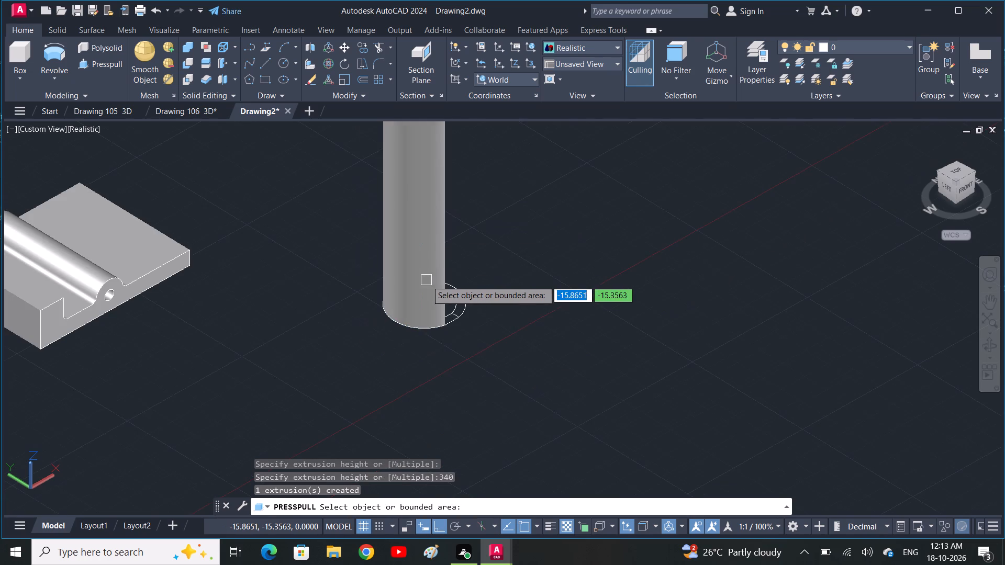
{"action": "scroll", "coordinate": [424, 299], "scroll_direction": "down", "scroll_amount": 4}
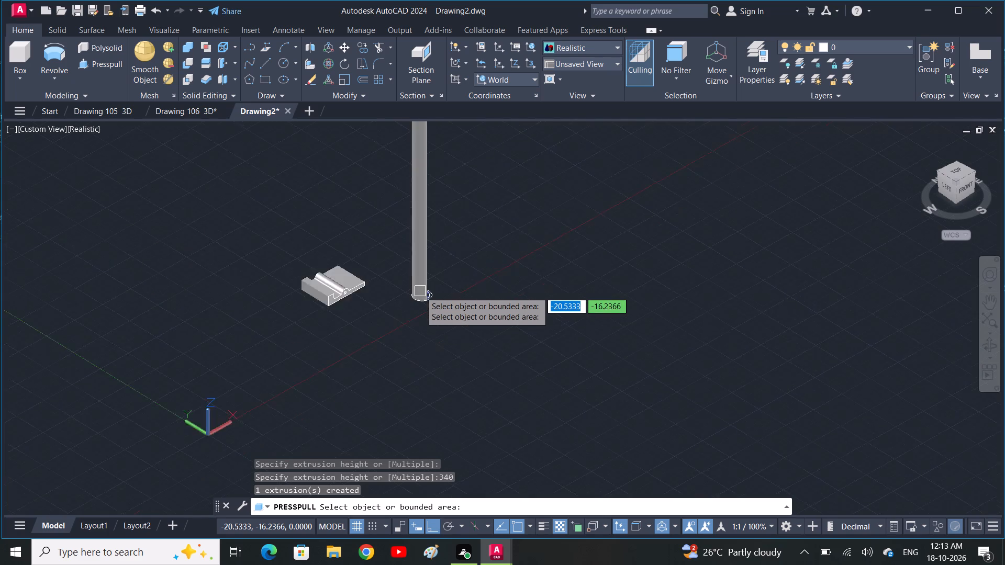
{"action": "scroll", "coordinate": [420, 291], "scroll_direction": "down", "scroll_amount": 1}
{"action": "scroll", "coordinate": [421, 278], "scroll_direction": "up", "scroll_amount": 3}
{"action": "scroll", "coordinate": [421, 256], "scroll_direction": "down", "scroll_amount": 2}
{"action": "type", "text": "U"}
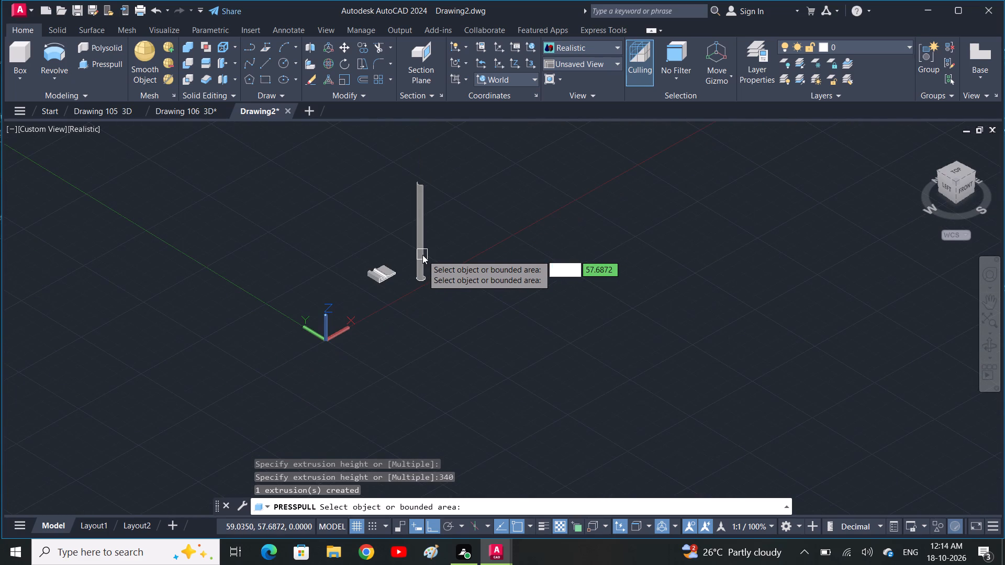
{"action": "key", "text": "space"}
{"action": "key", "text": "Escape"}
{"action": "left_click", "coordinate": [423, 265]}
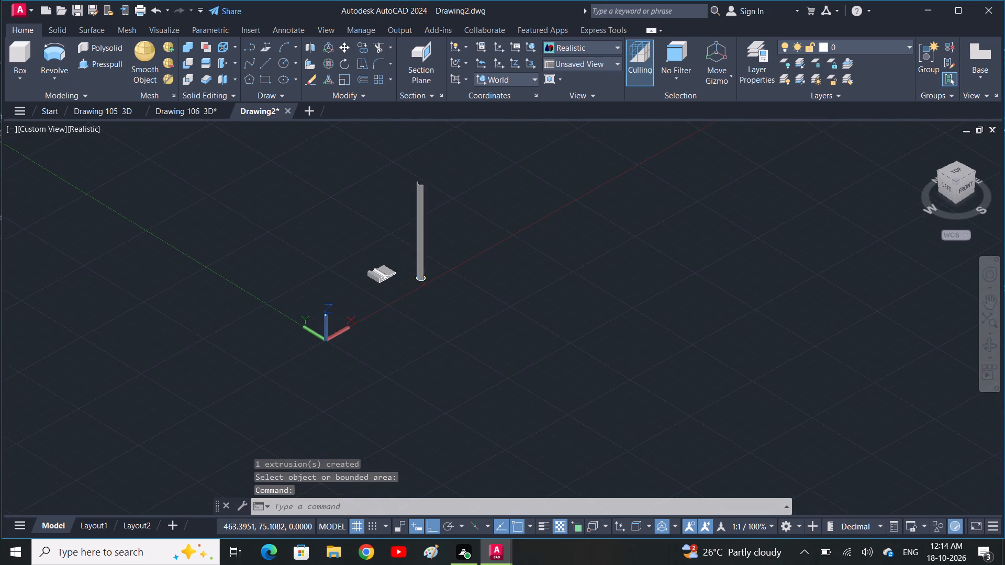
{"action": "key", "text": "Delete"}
Presspull the ring's west segment upward to a height of 40.
{"action": "scroll", "coordinate": [423, 268], "scroll_direction": "up", "scroll_amount": 3}
{"action": "scroll", "coordinate": [408, 322], "scroll_direction": "up", "scroll_amount": 2}
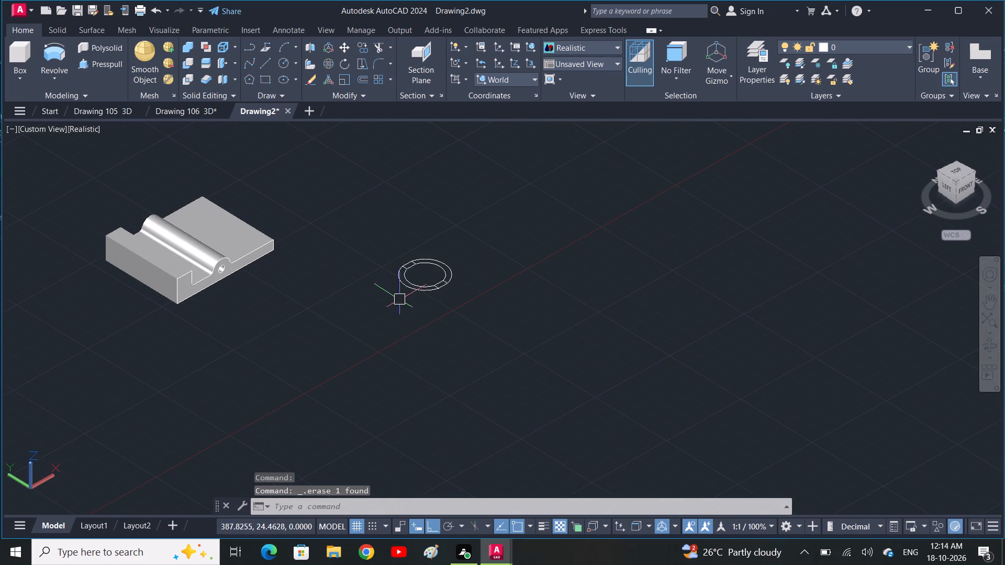
{"action": "left_click", "coordinate": [120, 63]}
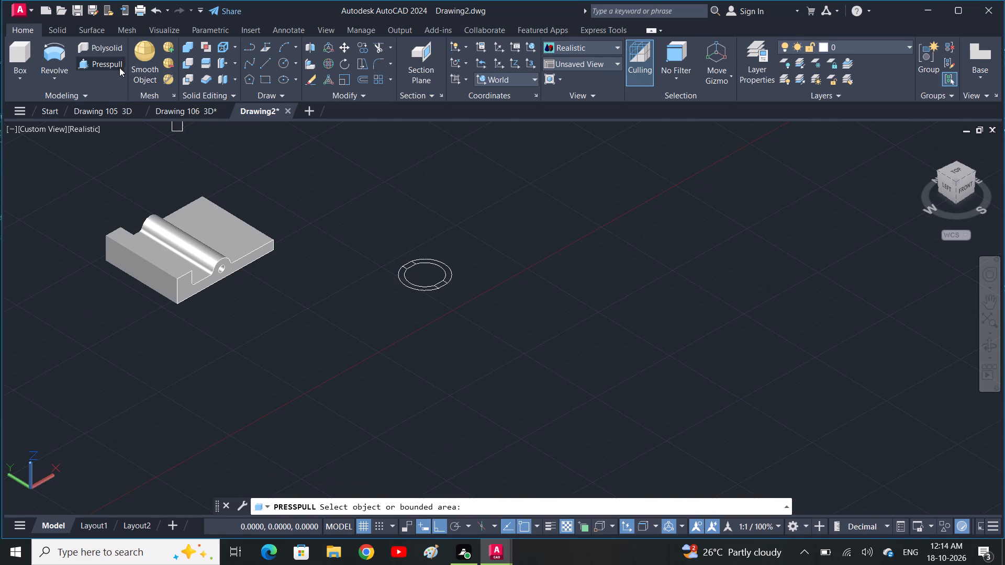
{"action": "scroll", "coordinate": [406, 301], "scroll_direction": "up", "scroll_amount": 3}
{"action": "left_click", "coordinate": [443, 252]}
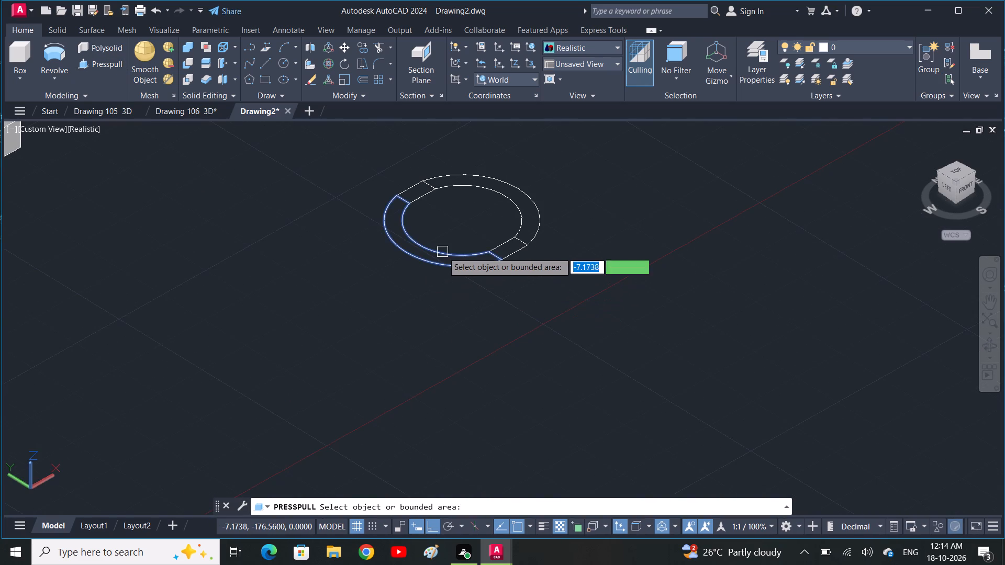
{"action": "middle_click_drag", "start_coordinate": [434, 167], "coordinate": [414, 295]}
{"action": "scroll", "coordinate": [412, 293], "scroll_direction": "down", "scroll_amount": 1}
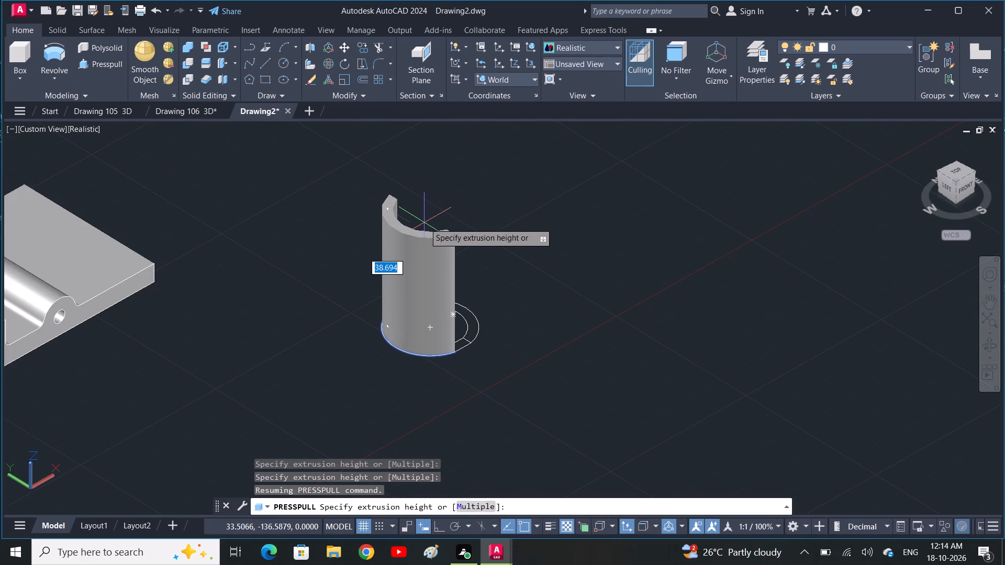
{"action": "key", "text": "4"}
{"action": "key", "text": "0"}
{"action": "key", "text": "space"}
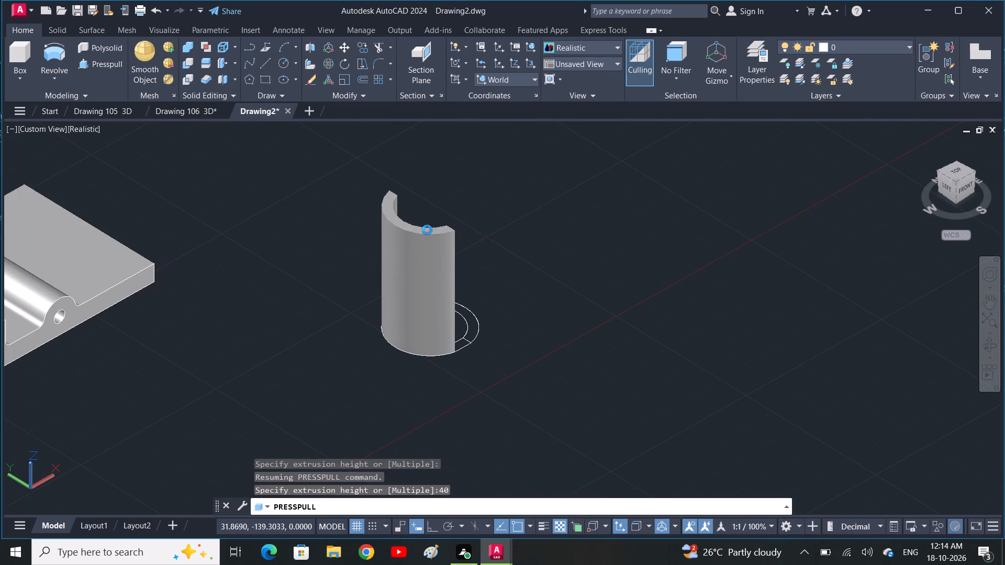
Presspull the ring's east segment upward to a height of 40.
{"action": "left_click", "coordinate": [475, 315]}
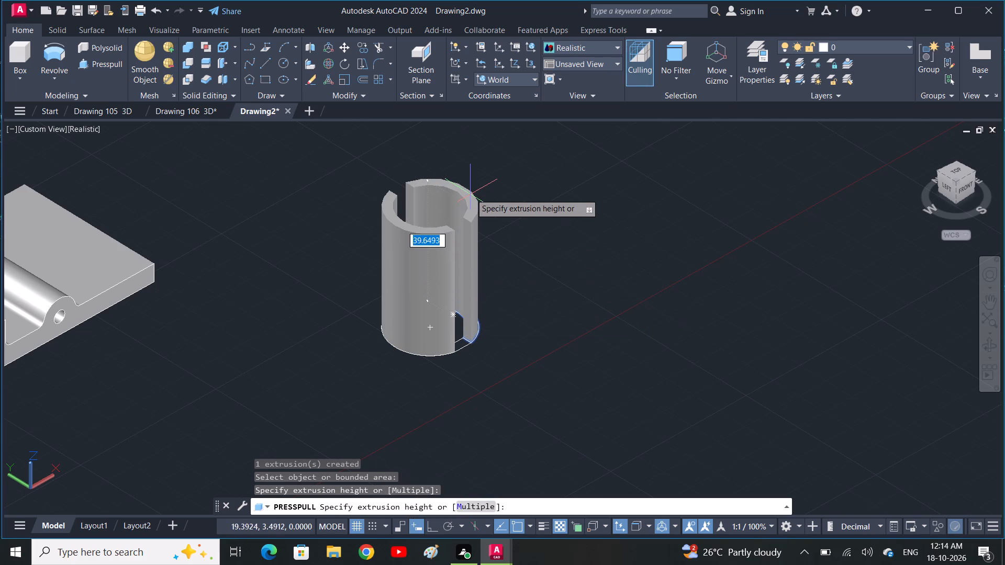
{"action": "key", "text": "4"}
{"action": "type", "text": "0"}
{"action": "key", "text": "space"}
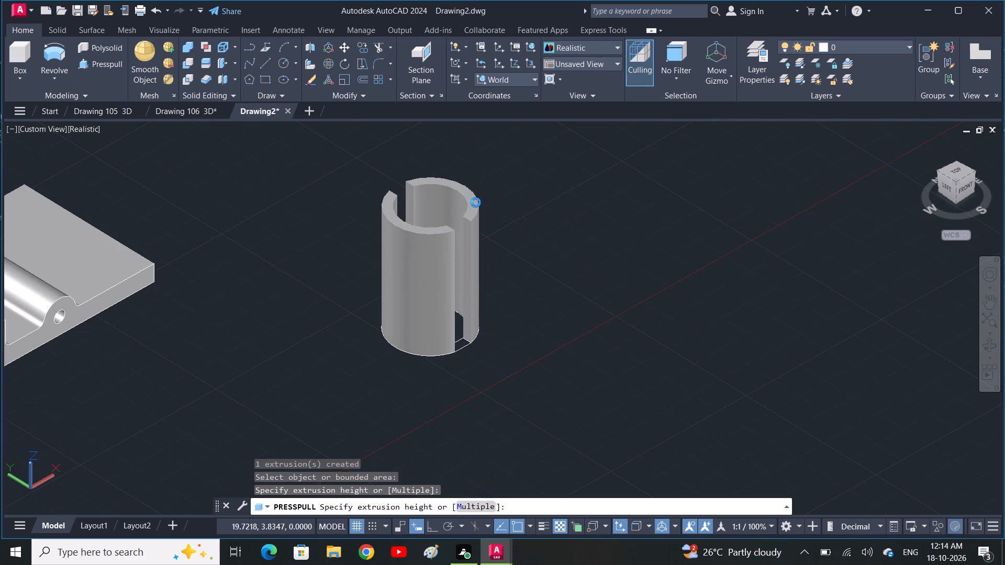
Presspull the flat-sided area in the ring's south gap upward to a height of 30.
{"action": "scroll", "coordinate": [454, 310], "scroll_direction": "up", "scroll_amount": 1}
{"action": "left_click", "coordinate": [467, 355]}
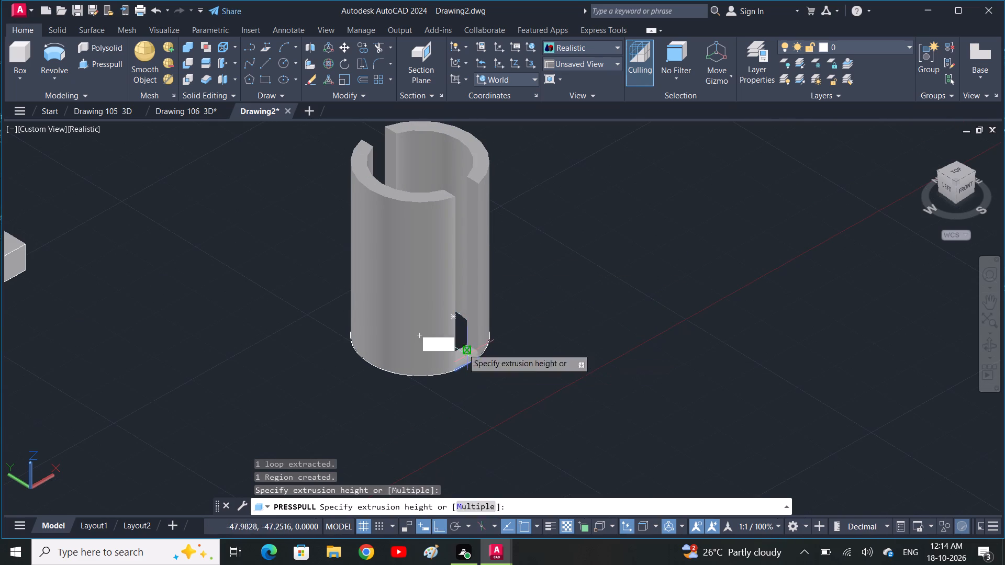
{"action": "key", "text": "3"}
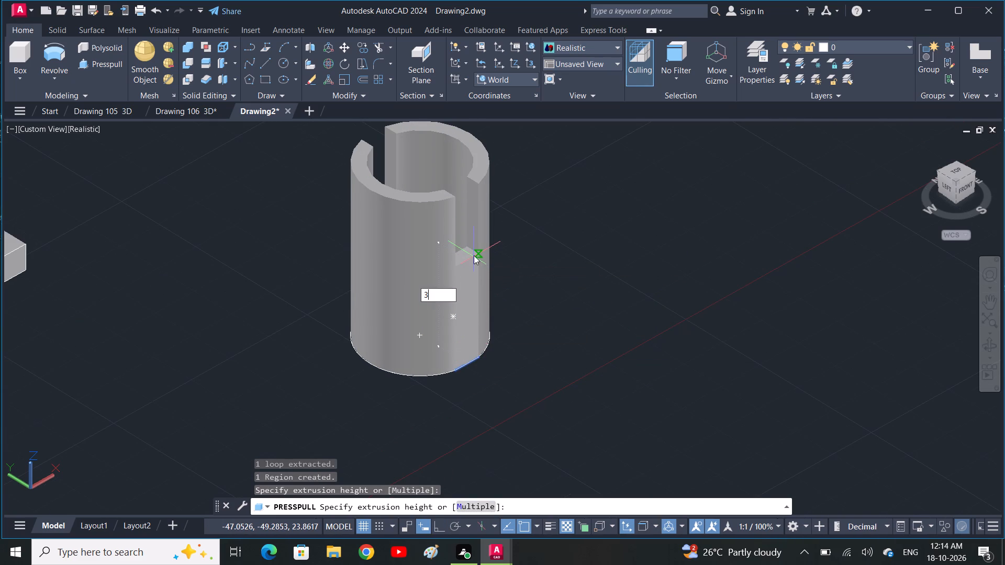
{"action": "type", "text": "0"}
{"action": "key", "text": "space"}
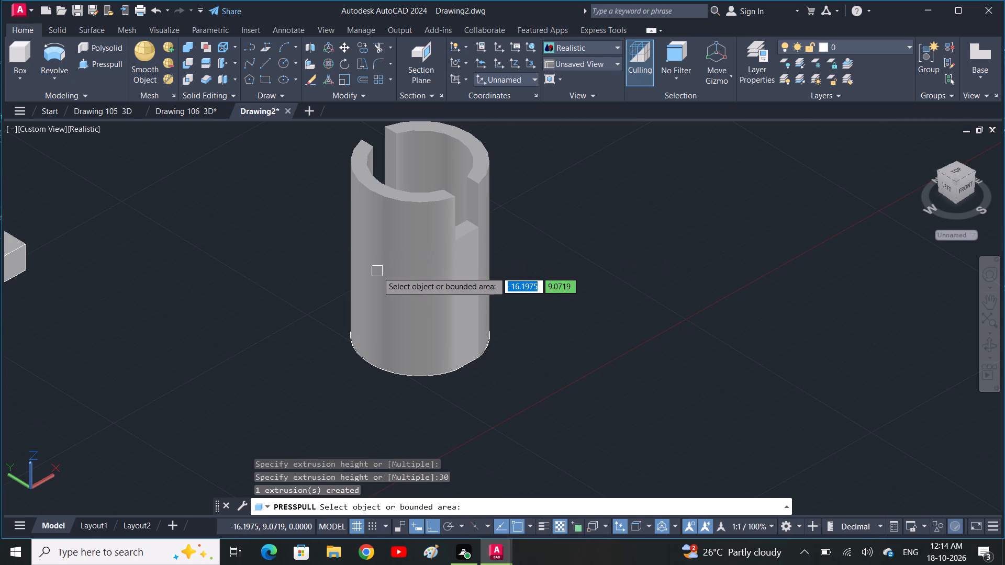
Presspull the flat-sided area in the ring's north gap upward to a height of 30, and finish the Presspull command.
{"action": "middle_click_drag", "start_coordinate": [380, 278], "coordinate": [483, 296], "text": "shift"}
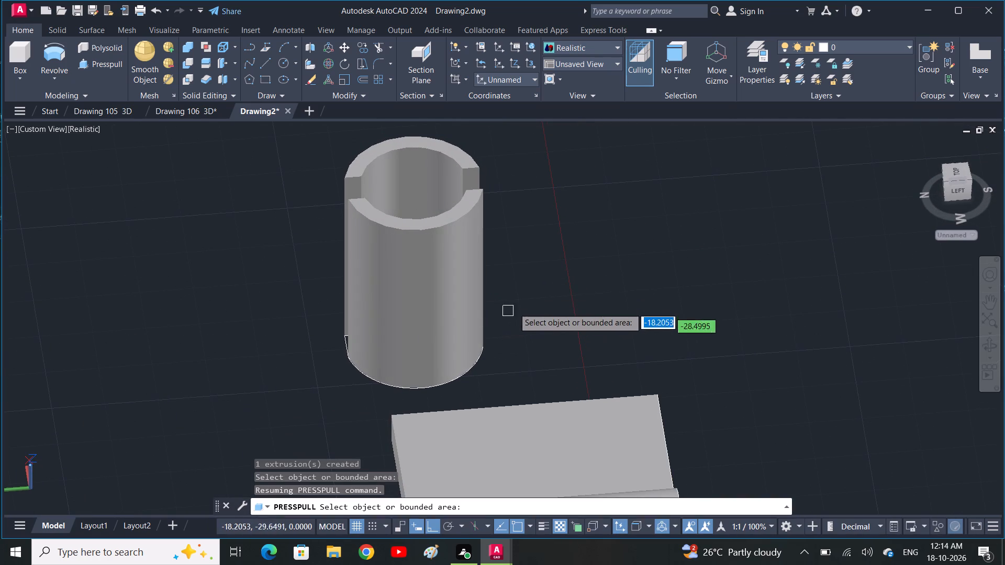
{"action": "middle_click_drag", "start_coordinate": [502, 298], "coordinate": [567, 286], "text": "shift"}
{"action": "scroll", "coordinate": [502, 298], "scroll_direction": "up", "scroll_amount": 1, "text": "shift"}
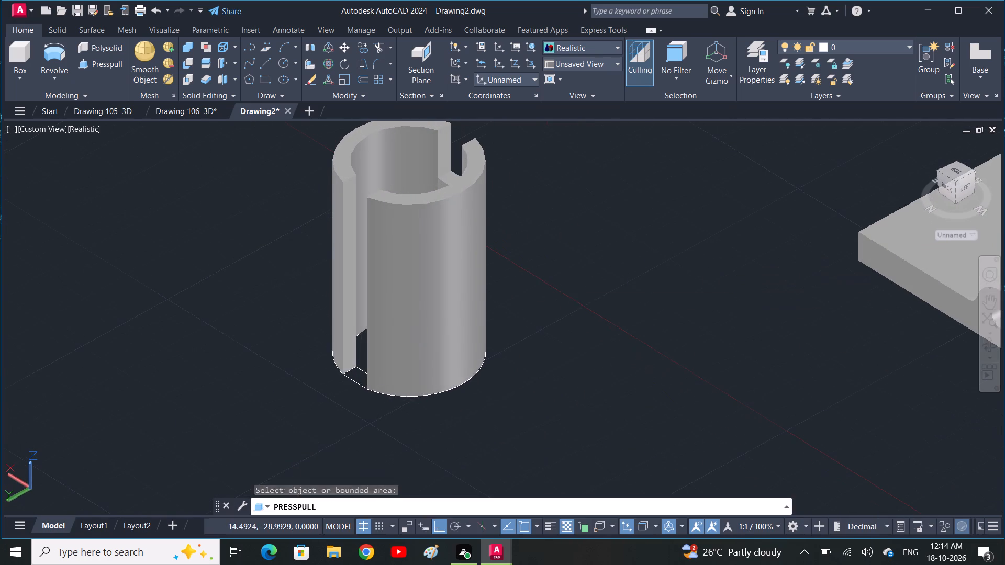
{"action": "scroll", "coordinate": [341, 386], "scroll_direction": "up", "scroll_amount": 1}
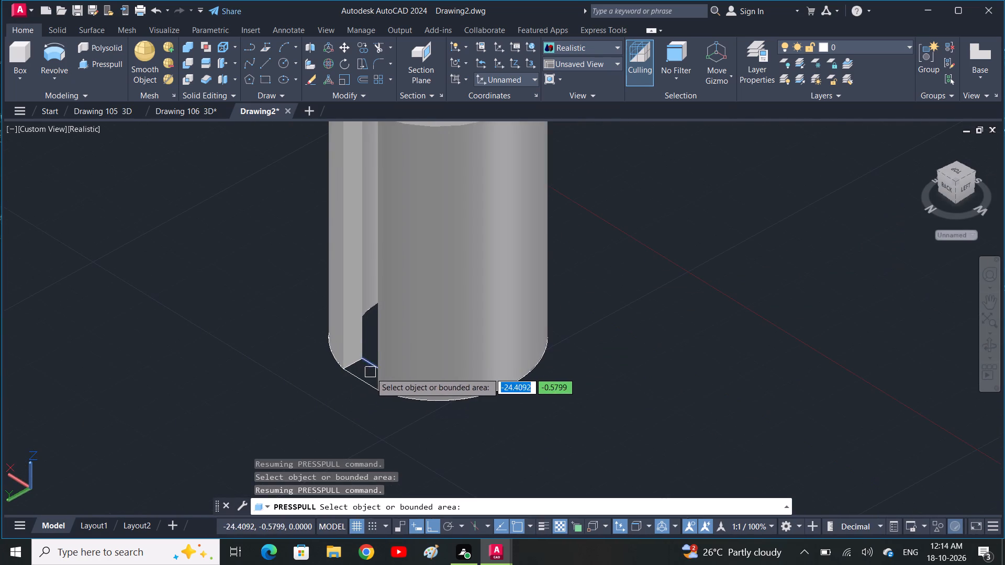
{"action": "left_click", "coordinate": [367, 373]}
{"action": "key", "text": "3"}
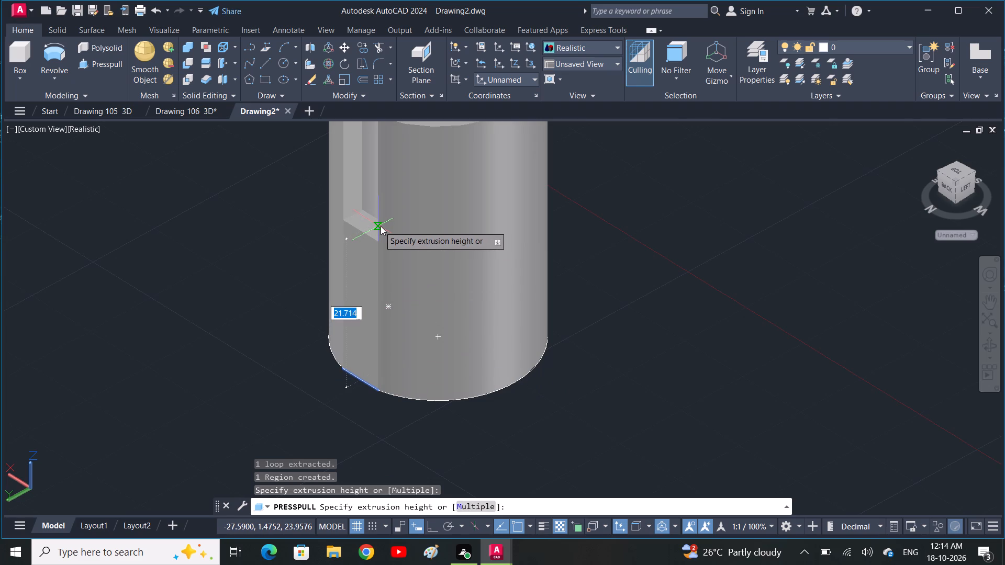
{"action": "key", "text": "0"}
{"action": "key", "text": "space"}
{"action": "scroll", "coordinate": [389, 256], "scroll_direction": "down", "scroll_amount": 2}
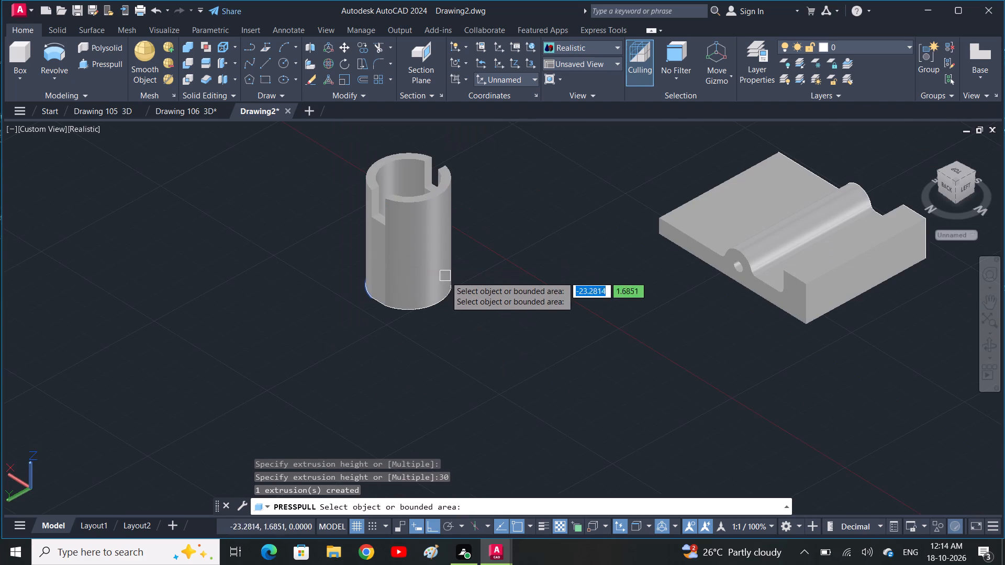
{"action": "key", "text": "Escape"}
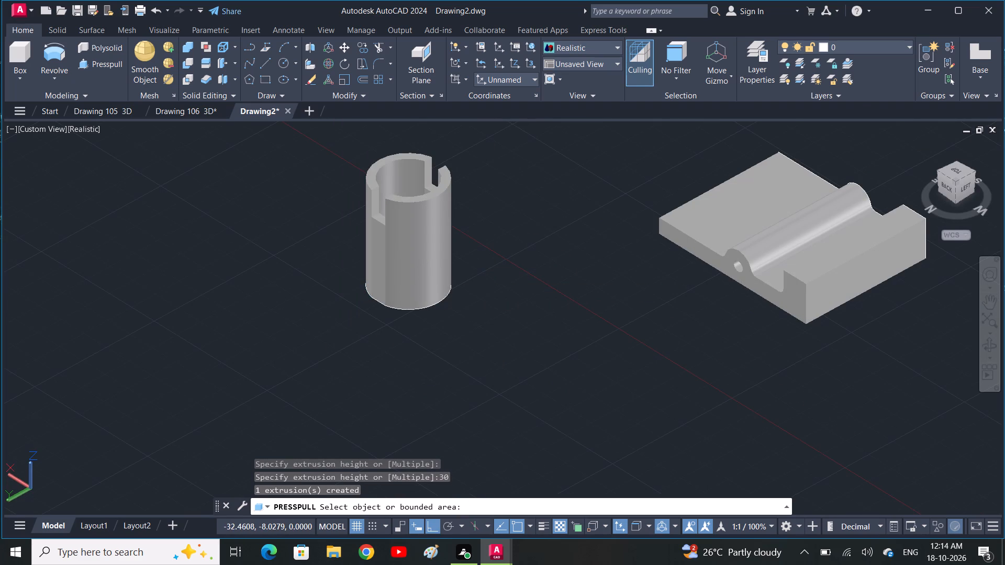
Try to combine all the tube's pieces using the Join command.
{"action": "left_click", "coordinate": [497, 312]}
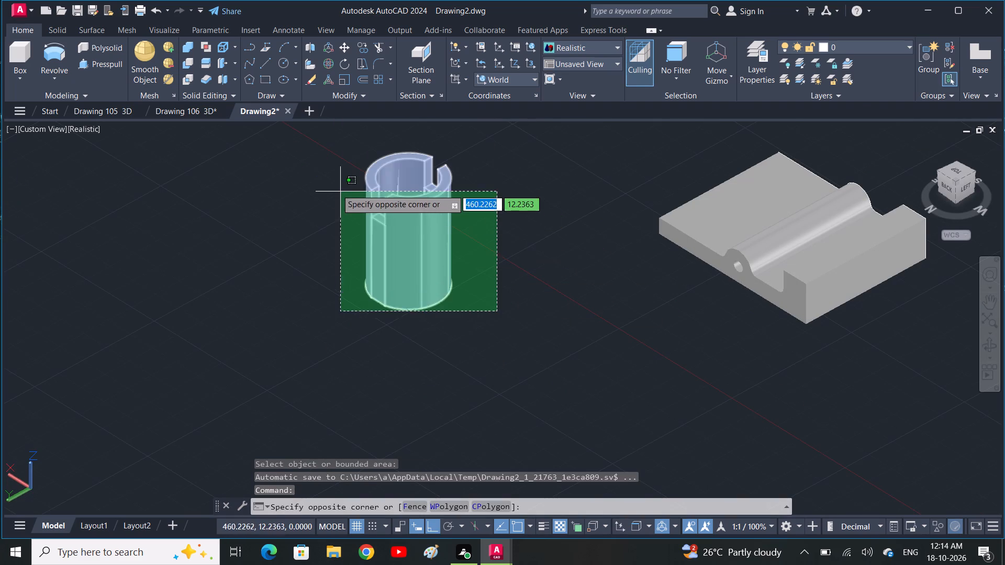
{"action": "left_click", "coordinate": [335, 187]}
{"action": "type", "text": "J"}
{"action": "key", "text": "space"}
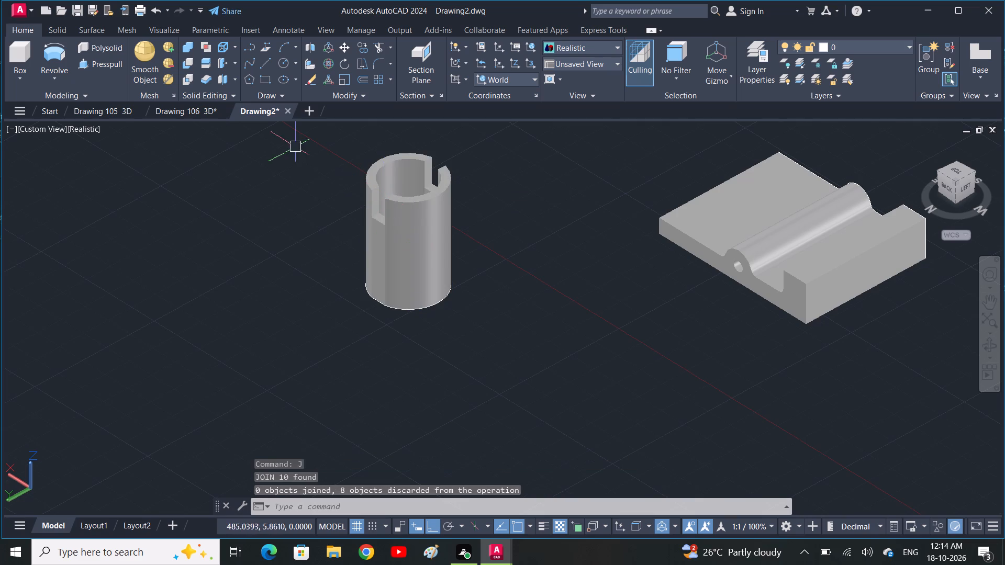
Union the tube's two curved wall segments and two flat-sided gap pieces into a single solid.
{"action": "left_click", "coordinate": [186, 47]}
{"action": "left_click", "coordinate": [427, 224]}
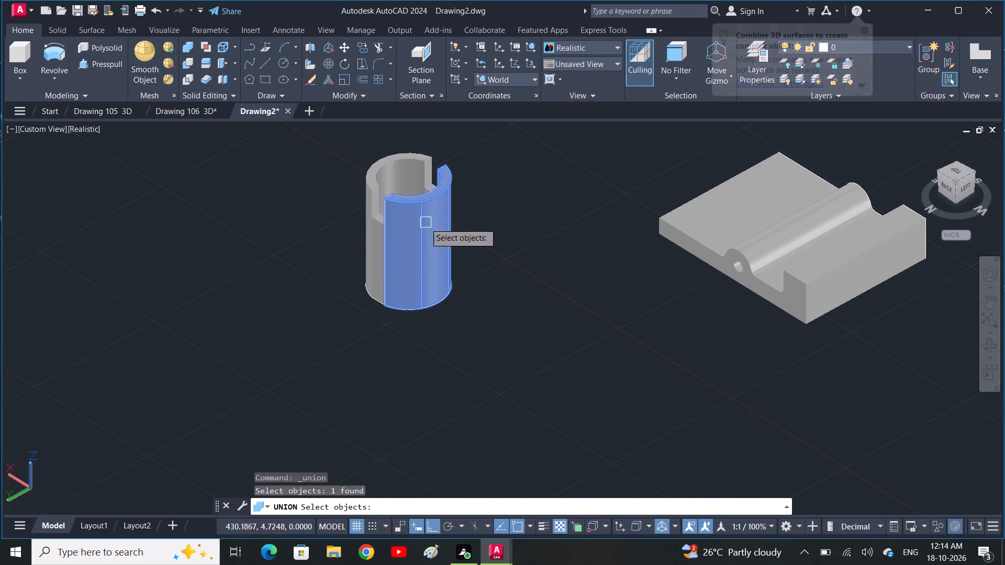
{"action": "left_click", "coordinate": [380, 241]}
{"action": "left_click", "coordinate": [372, 257]}
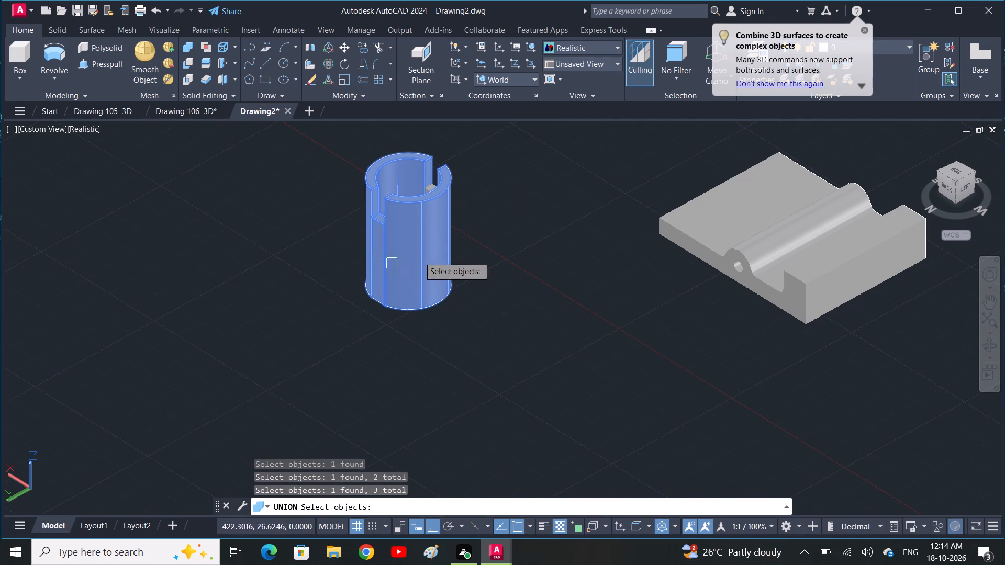
{"action": "middle_click_drag", "start_coordinate": [477, 229], "coordinate": [384, 245], "text": "shift"}
{"action": "middle_click_drag", "start_coordinate": [529, 231], "coordinate": [508, 234]}
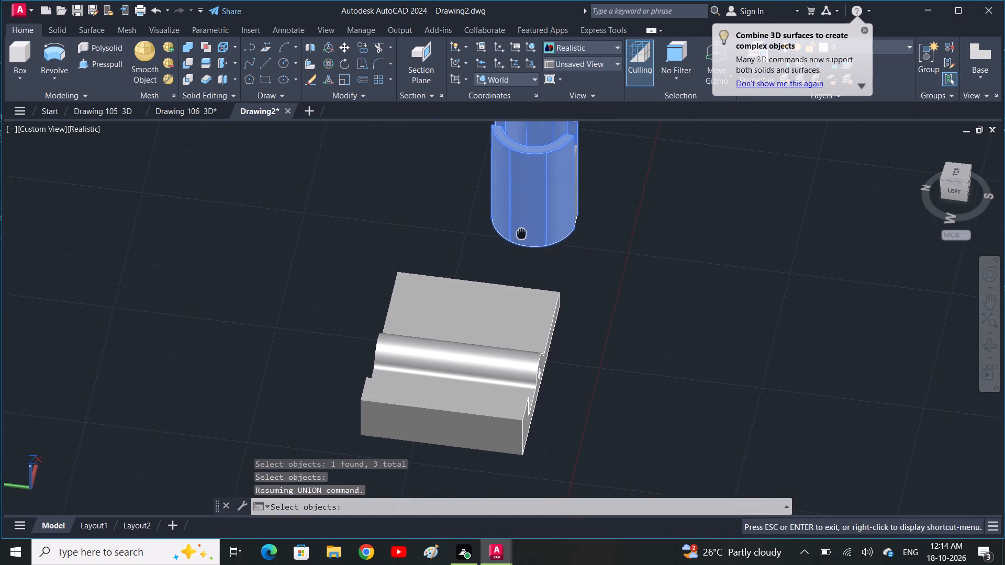
{"action": "middle_click_drag", "start_coordinate": [508, 234], "coordinate": [431, 247]}
{"action": "middle_click_drag", "start_coordinate": [559, 245], "coordinate": [487, 257], "text": "shift"}
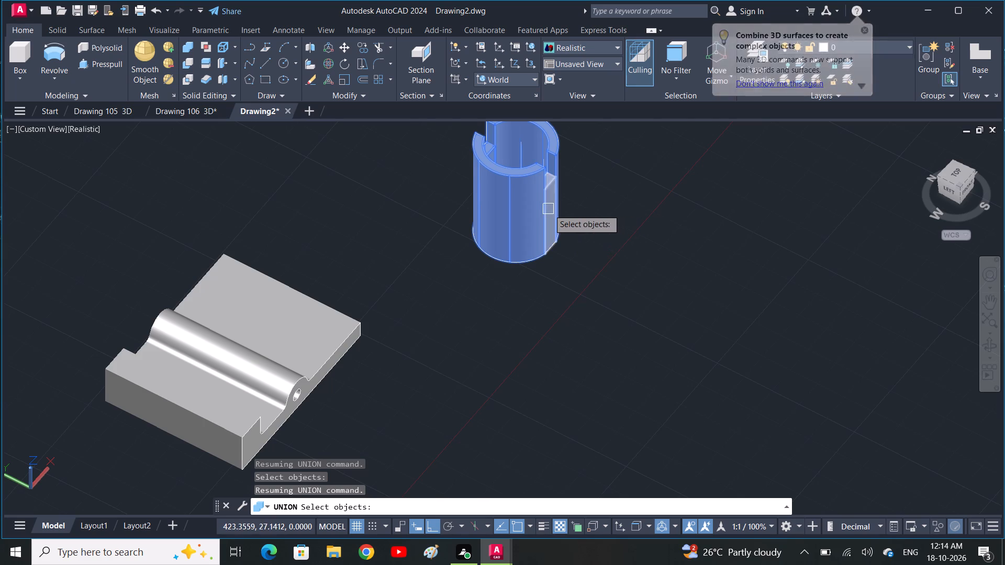
{"action": "left_click", "coordinate": [549, 209]}
{"action": "key", "text": "space"}
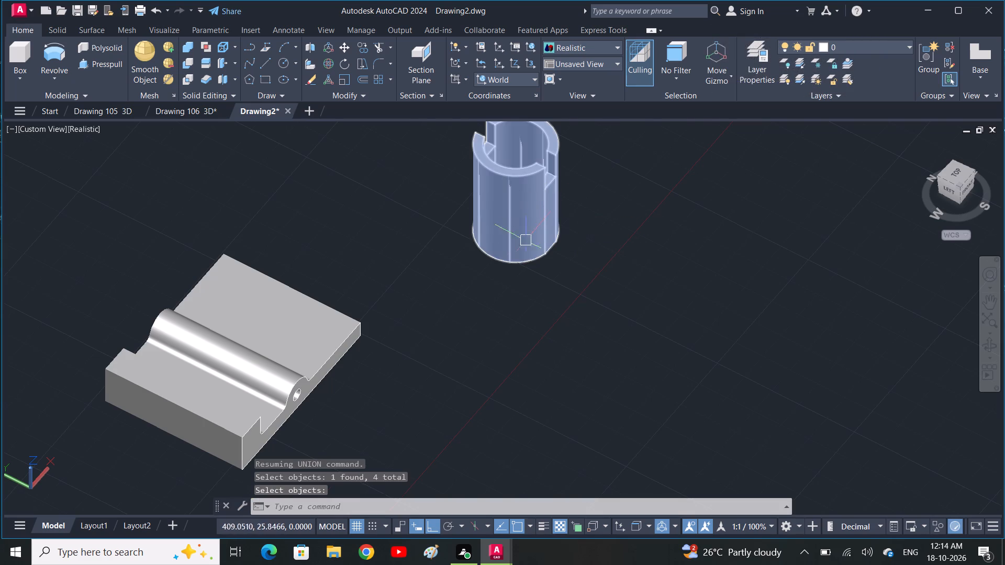
Move the notched tube from its ring sketch onto the L-shaped part near the boss, using a base point on its bottom edge.
{"action": "left_click", "coordinate": [516, 223]}
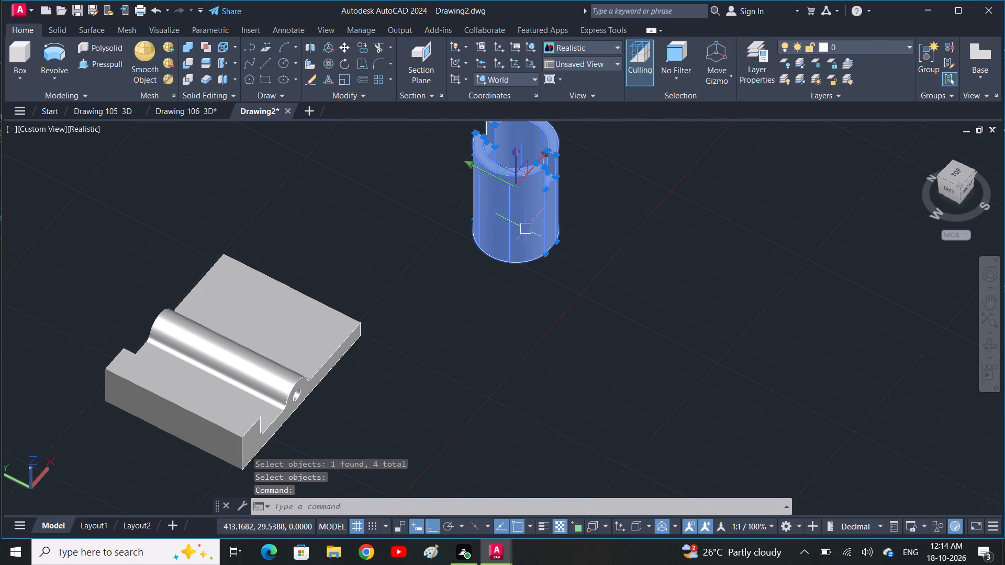
{"action": "middle_click_drag", "start_coordinate": [537, 250], "coordinate": [483, 261], "text": "shift"}
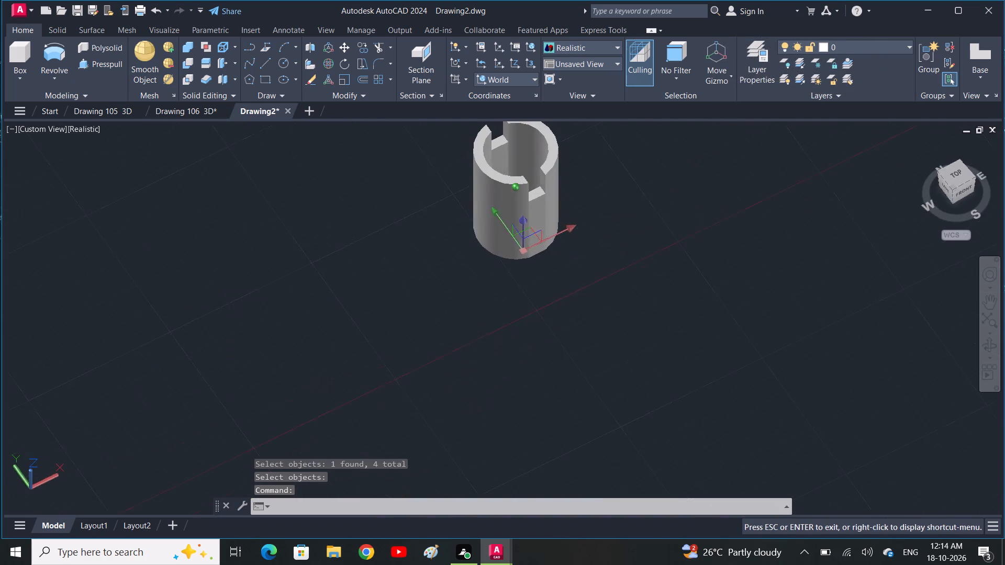
{"action": "middle_click_drag", "start_coordinate": [483, 261], "coordinate": [460, 238], "text": "shift"}
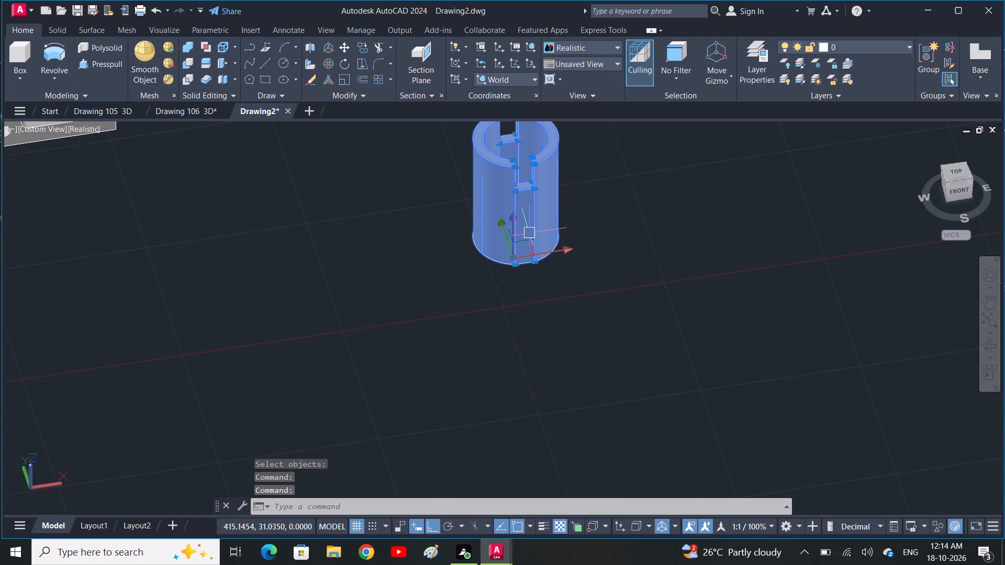
{"action": "type", "text": "M"}
{"action": "key", "text": "space"}
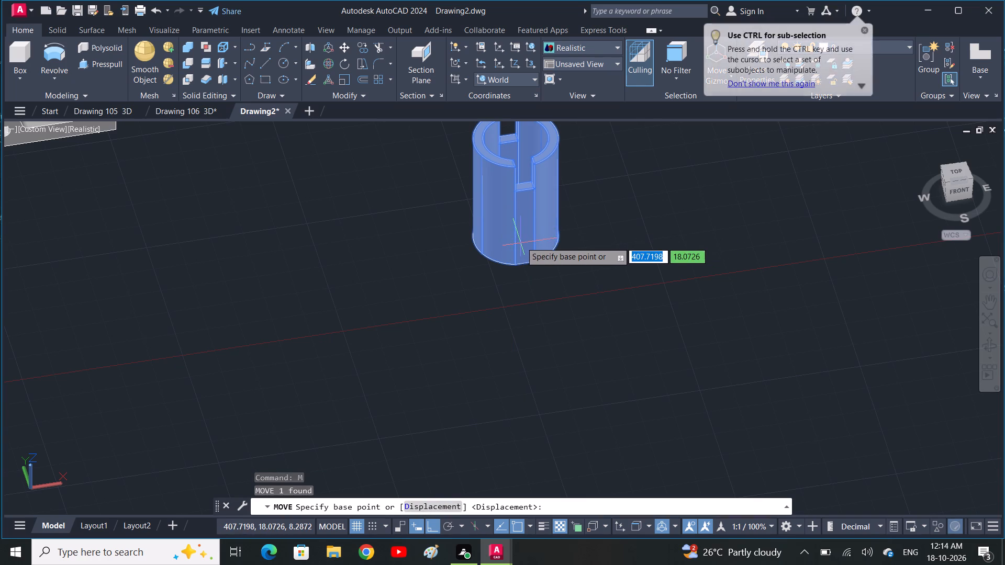
{"action": "left_click", "coordinate": [528, 267]}
{"action": "middle_click_drag", "start_coordinate": [278, 294], "coordinate": [481, 356]}
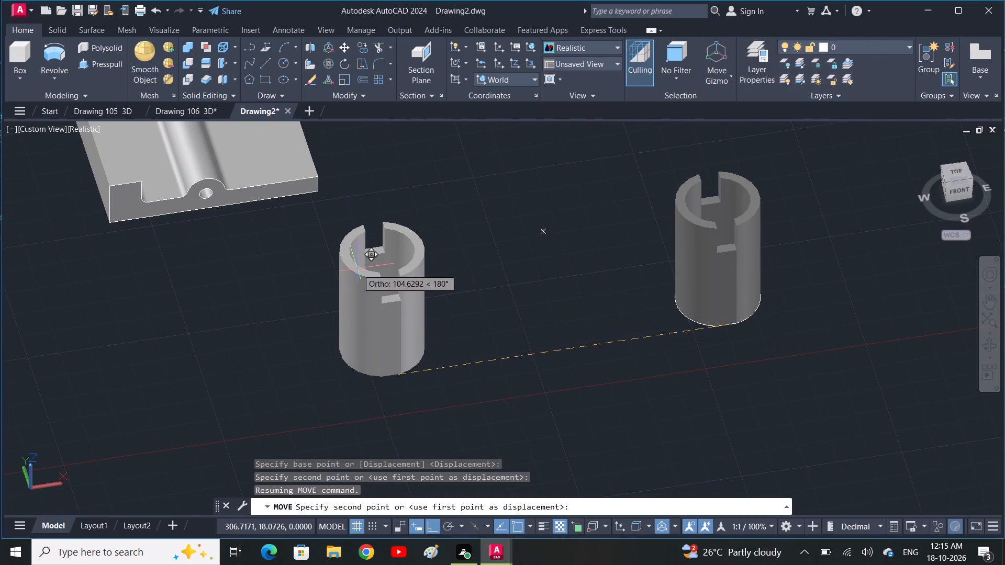
{"action": "middle_click_drag", "start_coordinate": [359, 269], "coordinate": [363, 257], "text": "shift"}
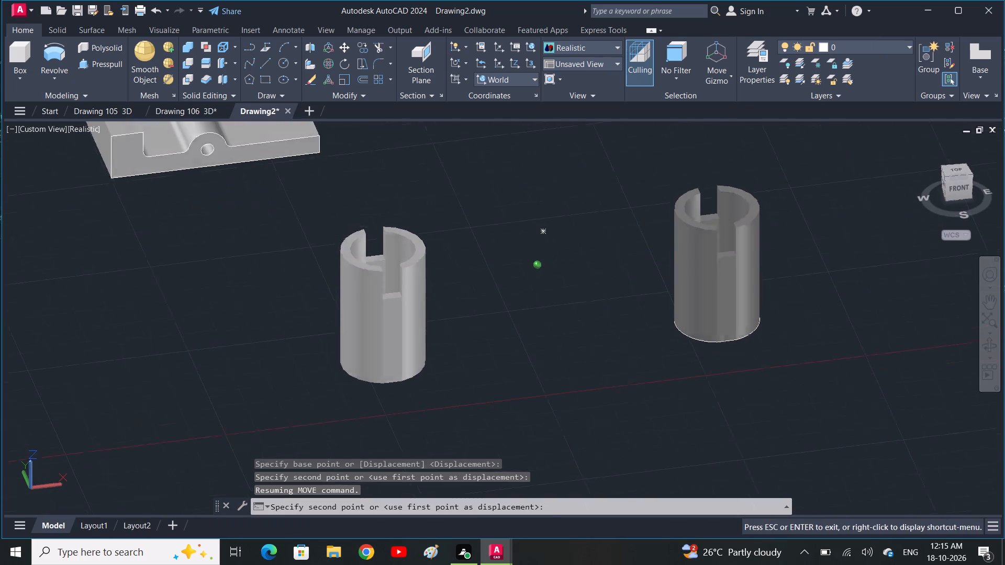
{"action": "middle_click_drag", "start_coordinate": [363, 257], "coordinate": [364, 262], "text": "shift"}
{"action": "key", "text": "F8"}
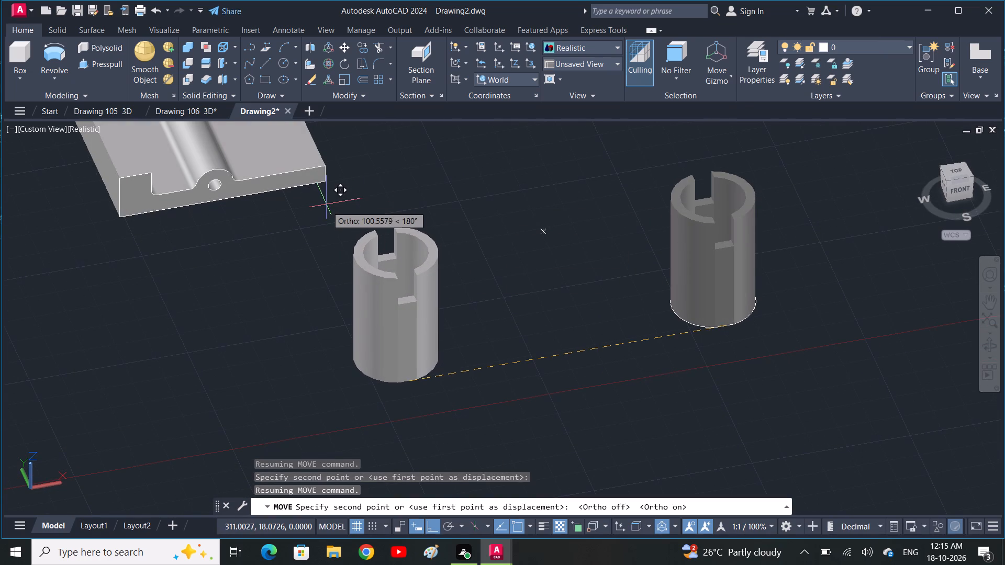
{"action": "middle_click_drag", "start_coordinate": [327, 211], "coordinate": [367, 330]}
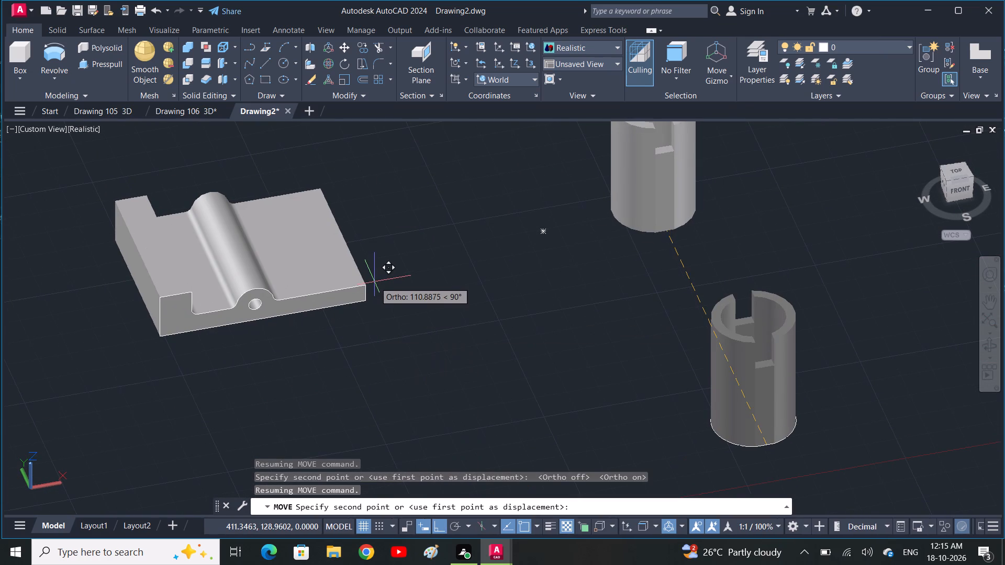
{"action": "key", "text": "F8"}
{"action": "key", "text": "F8"}
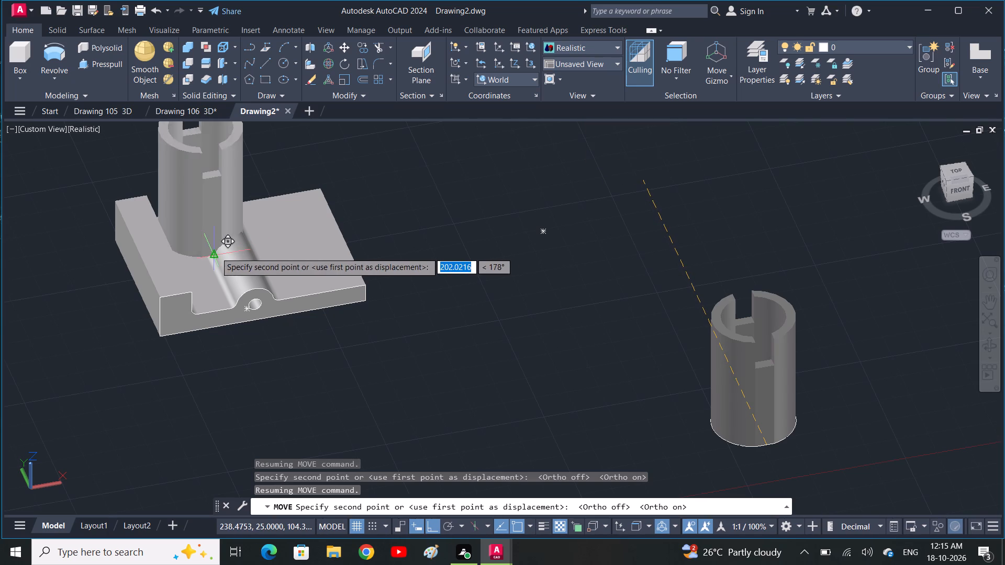
{"action": "left_click", "coordinate": [216, 252]}
Move the tube a short distance over the boss, from a base point at its bottom edge.
{"action": "left_click", "coordinate": [208, 213]}
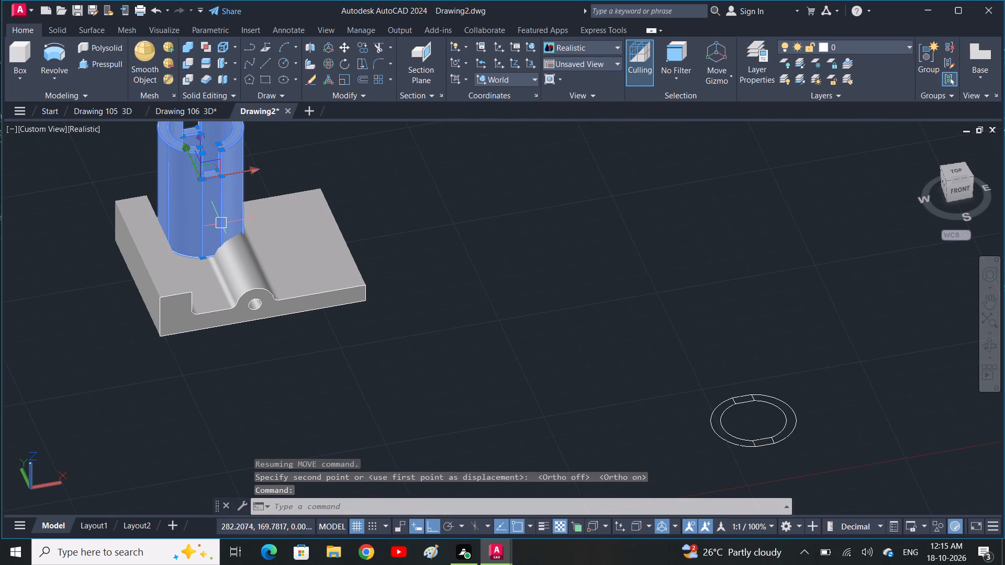
{"action": "type", "text": "M"}
{"action": "key", "text": "space"}
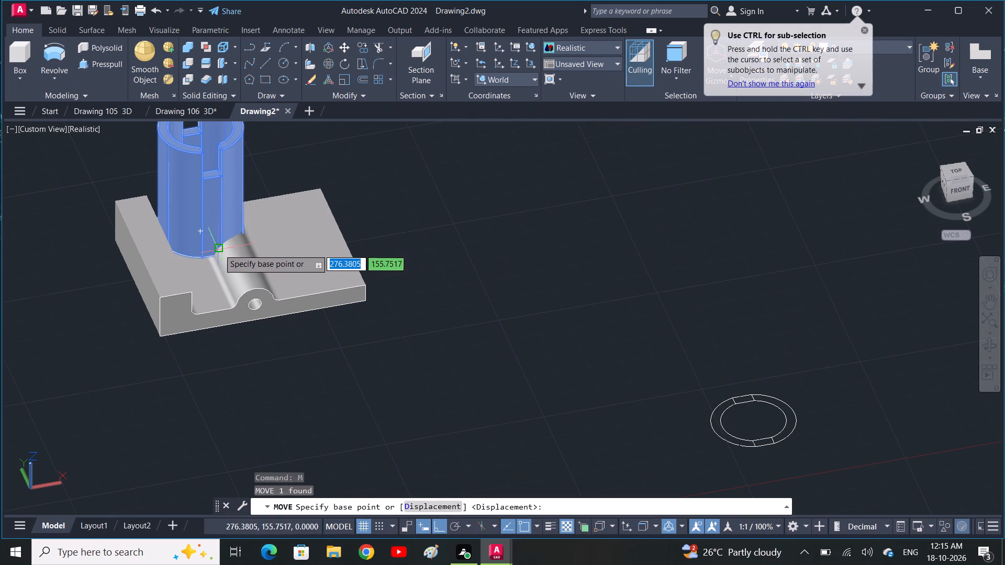
{"action": "left_click", "coordinate": [225, 242]}
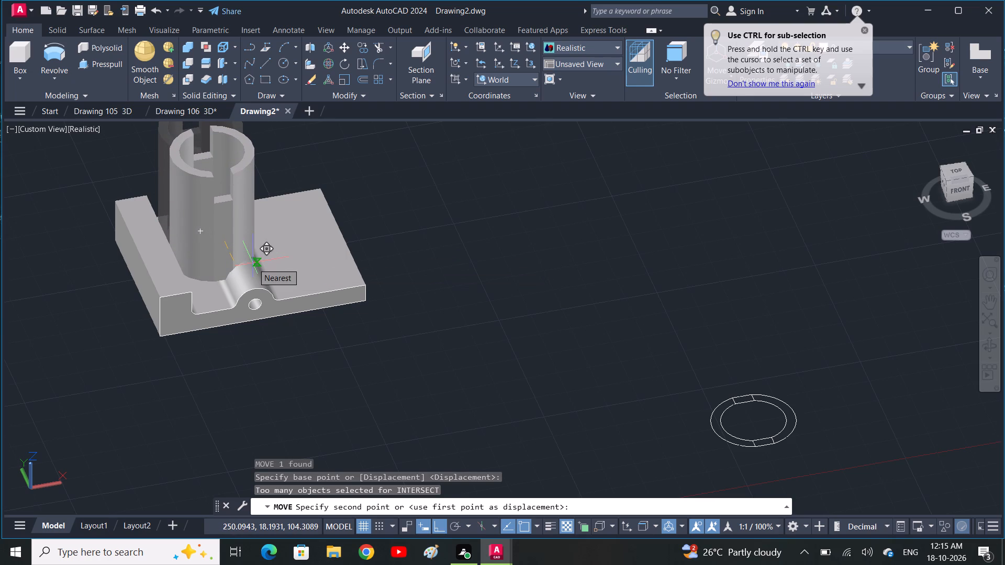
{"action": "left_click", "coordinate": [254, 264]}
Move the tube by a point on its bottom edge so that it stands over the middle of the boss.
{"action": "key", "text": "space"}
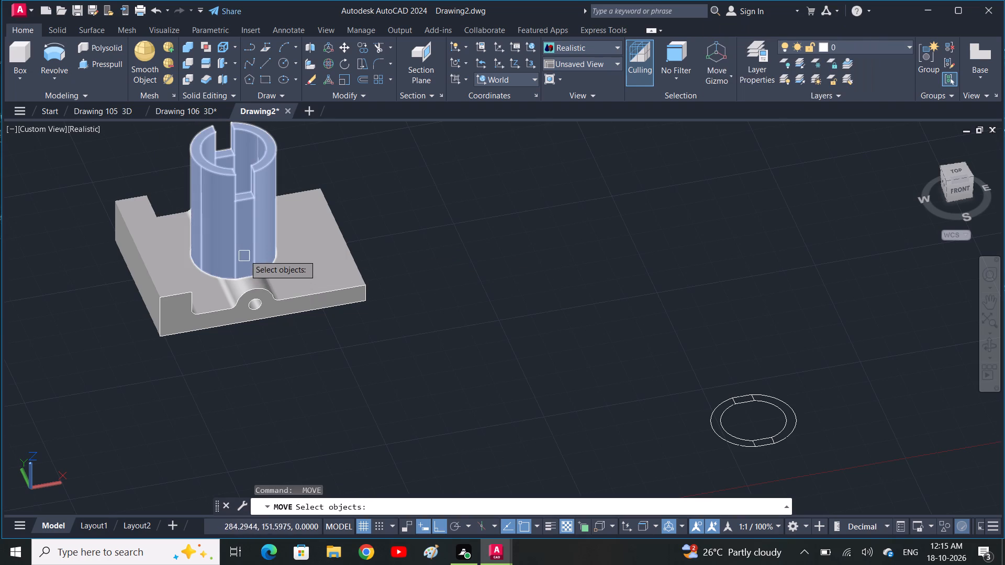
{"action": "left_click", "coordinate": [243, 253]}
{"action": "type", "text": "M"}
{"action": "key", "text": "space"}
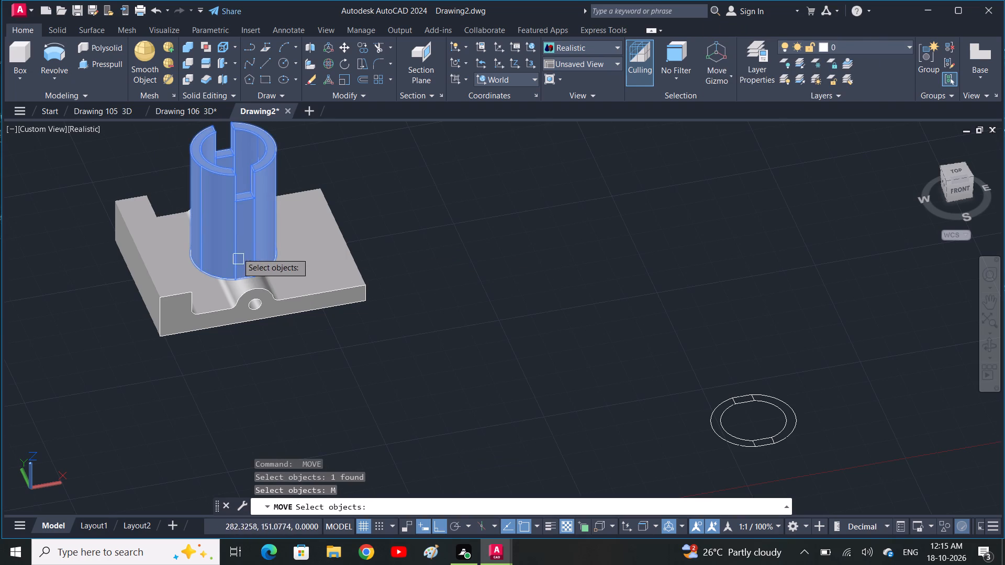
{"action": "middle_click_drag", "start_coordinate": [247, 230], "coordinate": [266, 268], "text": "shift"}
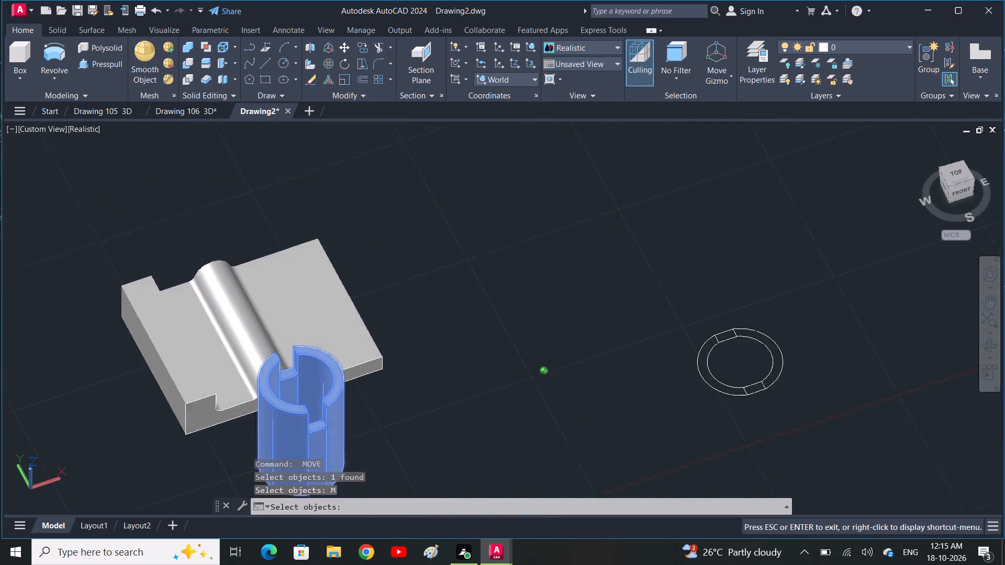
{"action": "middle_click_drag", "start_coordinate": [266, 268], "coordinate": [283, 267], "text": "shift"}
{"action": "scroll", "coordinate": [316, 325], "scroll_direction": "down", "scroll_amount": 1}
{"action": "middle_click_drag", "start_coordinate": [354, 361], "coordinate": [389, 288]}
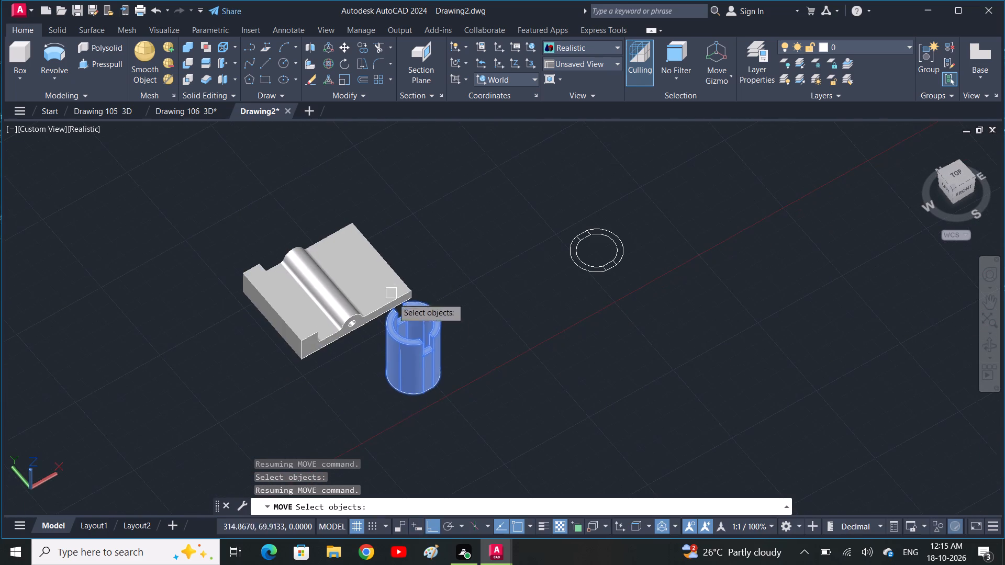
{"action": "scroll", "coordinate": [412, 322], "scroll_direction": "up", "scroll_amount": 1}
{"action": "key", "text": "m"}
{"action": "key", "text": "space"}
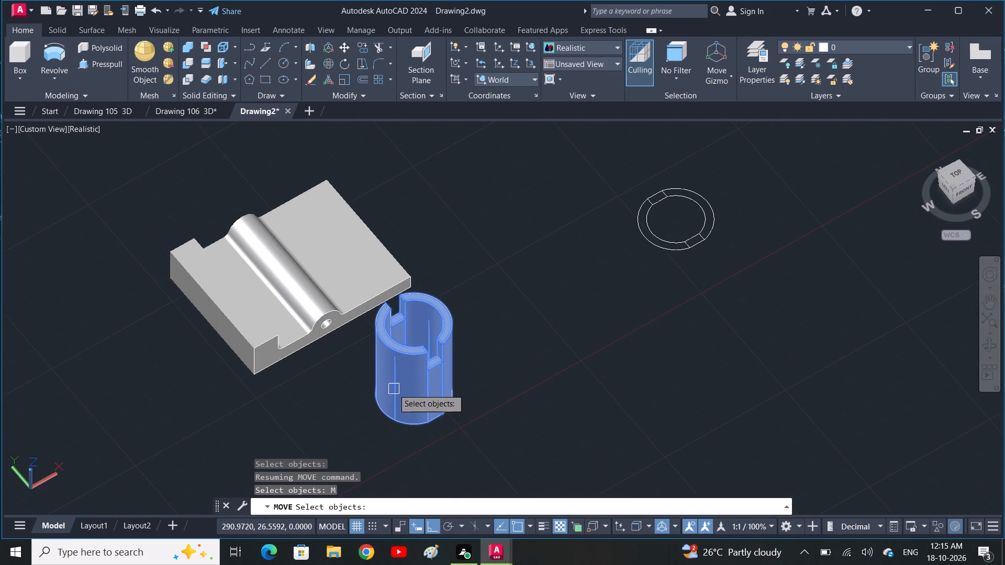
{"action": "key", "text": "space"}
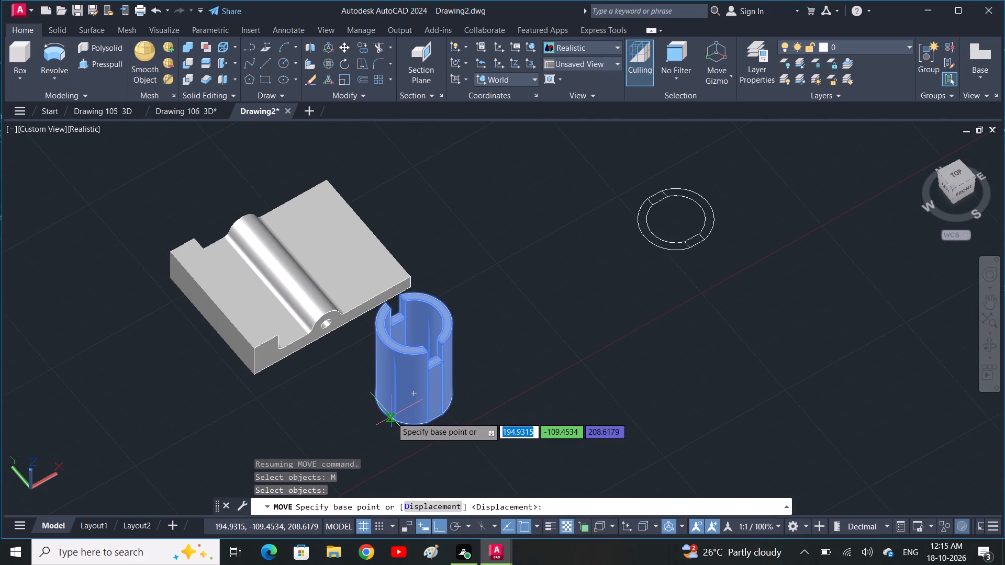
{"action": "left_click", "coordinate": [381, 409]}
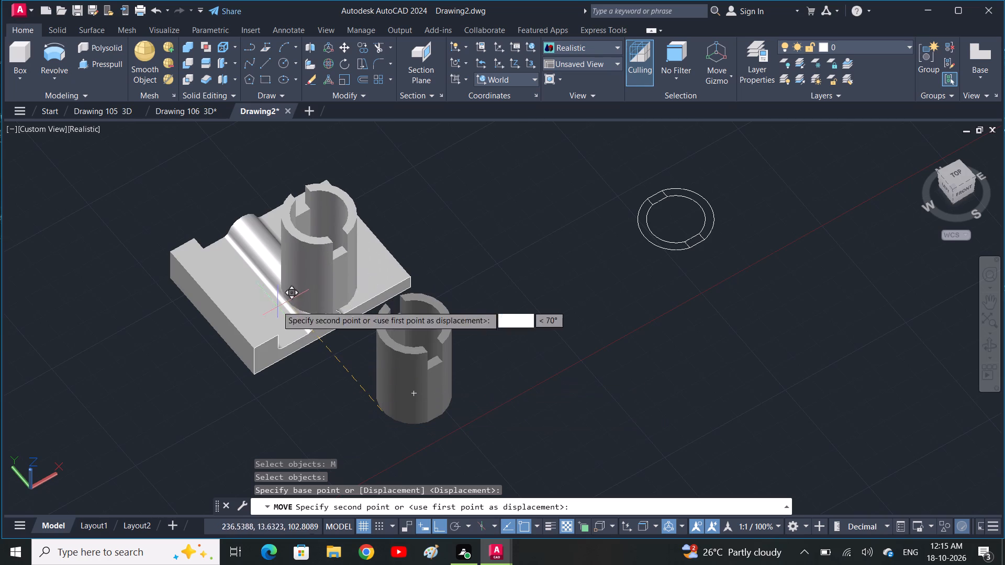
{"action": "left_click", "coordinate": [262, 284]}
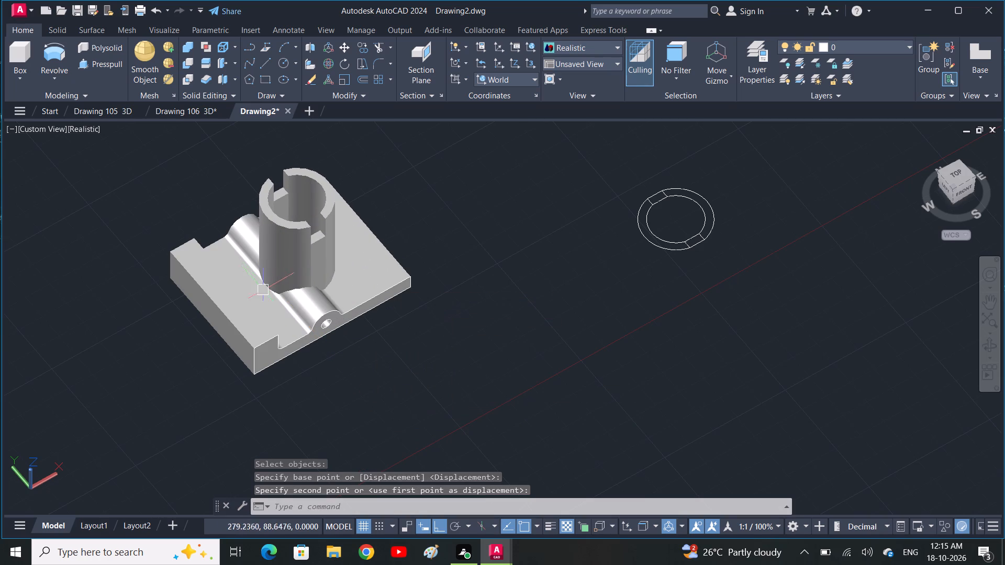
Examine how the tube's bottom end sits against the boss and the plate surface.
{"action": "scroll", "coordinate": [345, 282], "scroll_direction": "up", "scroll_amount": 3}
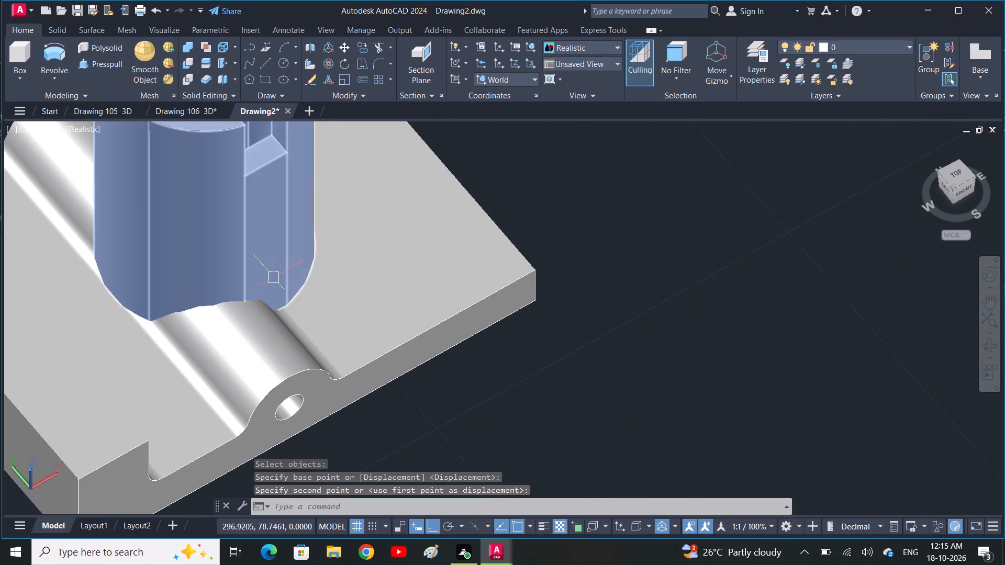
{"action": "middle_click_drag", "start_coordinate": [274, 275], "coordinate": [397, 332]}
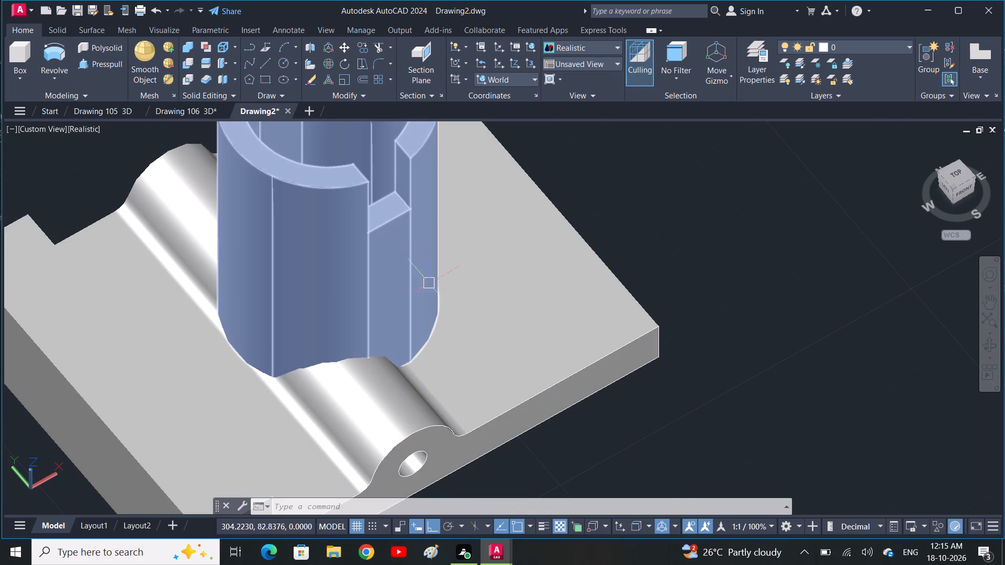
{"action": "scroll", "coordinate": [563, 301], "scroll_direction": "down", "scroll_amount": 1}
{"action": "middle_click_drag", "start_coordinate": [564, 302], "coordinate": [620, 323]}
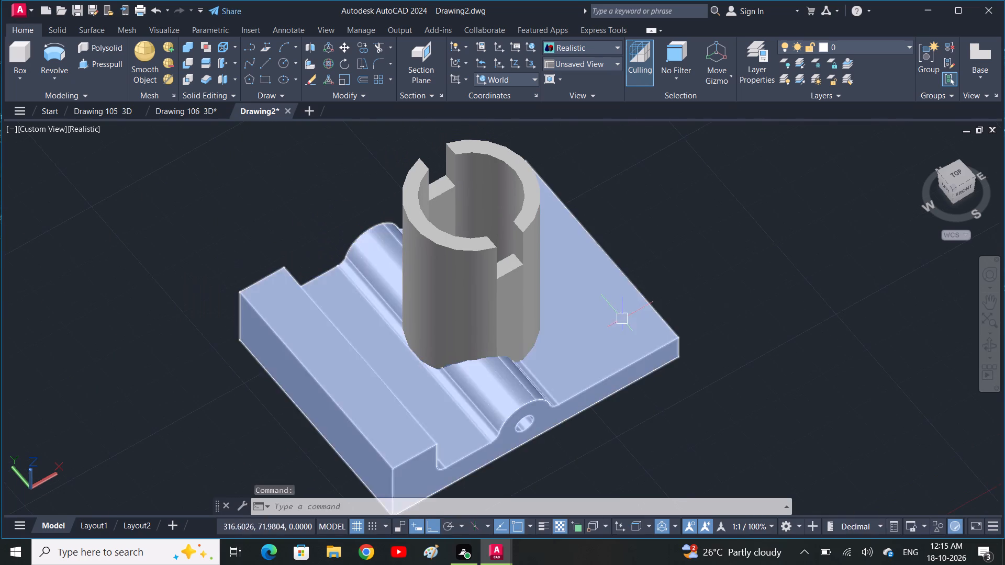
{"action": "key", "text": "Escape"}
{"action": "key", "text": "Escape"}
{"action": "key", "text": "Escape"}
{"action": "key", "text": "Escape"}
{"action": "key", "text": "Escape"}
{"action": "key", "text": "Escape"}
{"action": "middle_click_drag", "start_coordinate": [622, 316], "coordinate": [574, 309]}
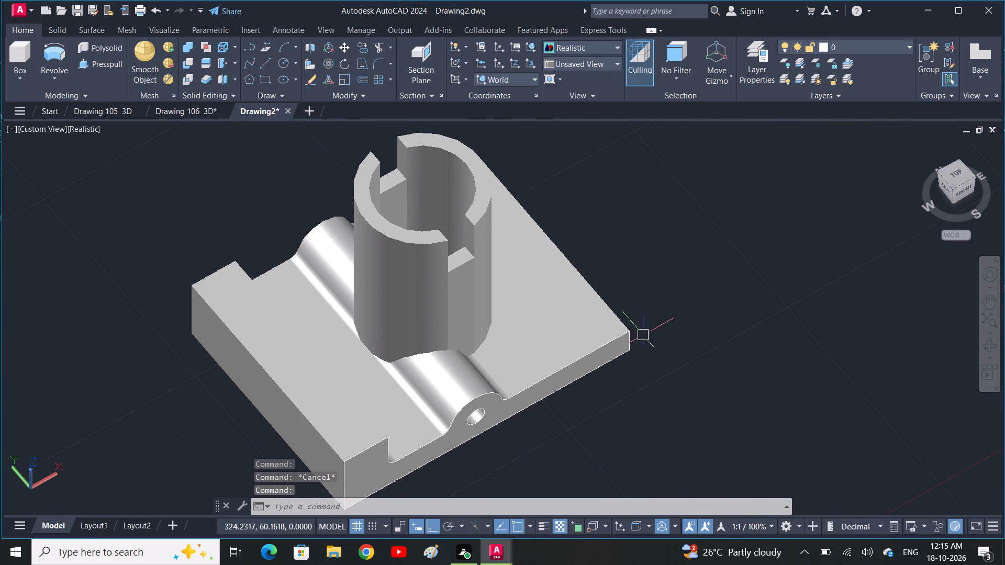
{"action": "middle_click_drag", "start_coordinate": [643, 335], "coordinate": [617, 330], "text": "shift"}
Shift the tube across the boss toward the part's raised edge, using a base point on its bottom edge.
{"action": "left_click", "coordinate": [434, 300]}
{"action": "type", "text": "M"}
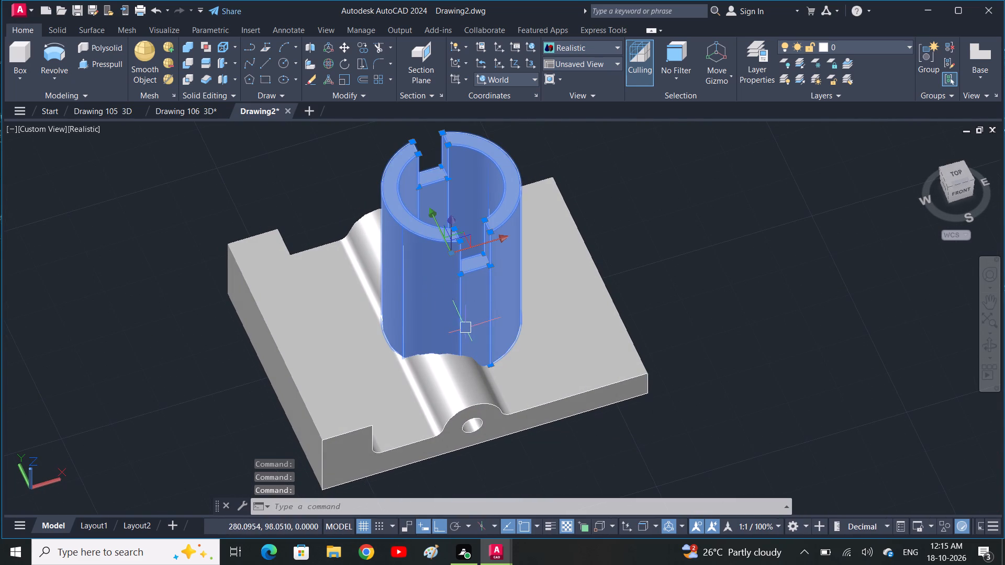
{"action": "key", "text": "space"}
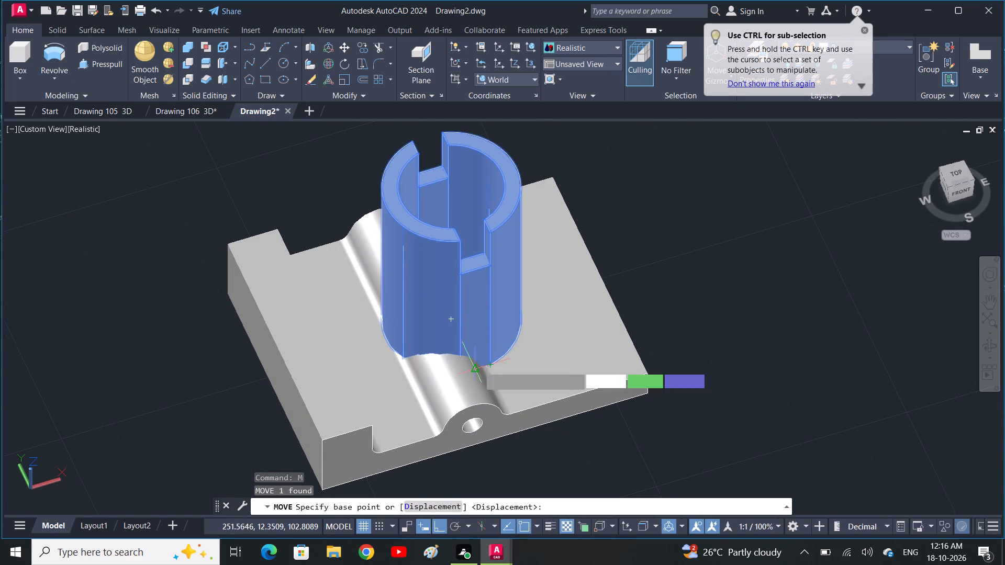
{"action": "left_click", "coordinate": [495, 367]}
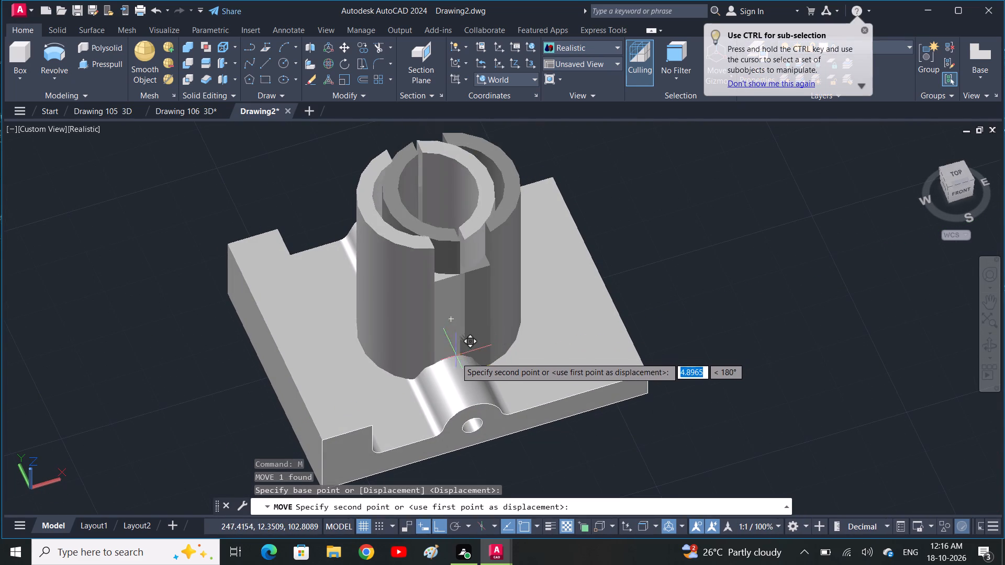
{"action": "left_click", "coordinate": [447, 361]}
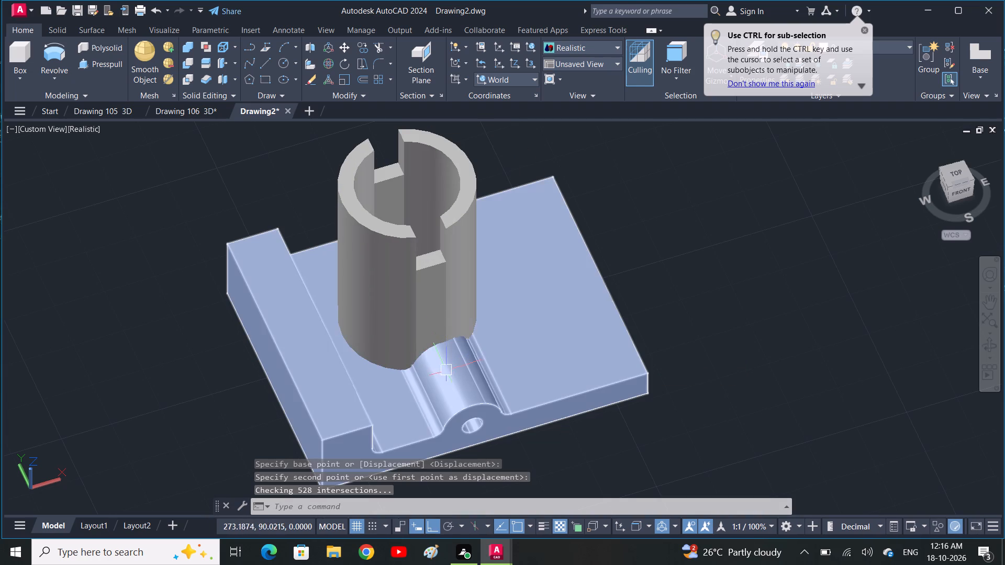
Check the tube's placement from above and move it slightly, using a base point near its centre.
{"action": "middle_click_drag", "start_coordinate": [430, 318], "coordinate": [435, 317], "text": "shift"}
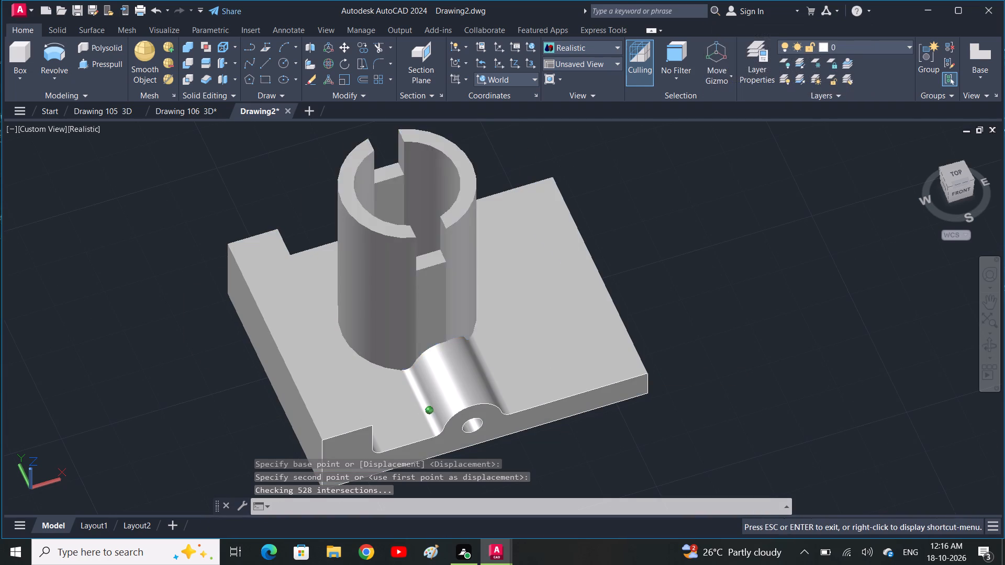
{"action": "middle_click_drag", "start_coordinate": [435, 317], "coordinate": [593, 350], "text": "shift"}
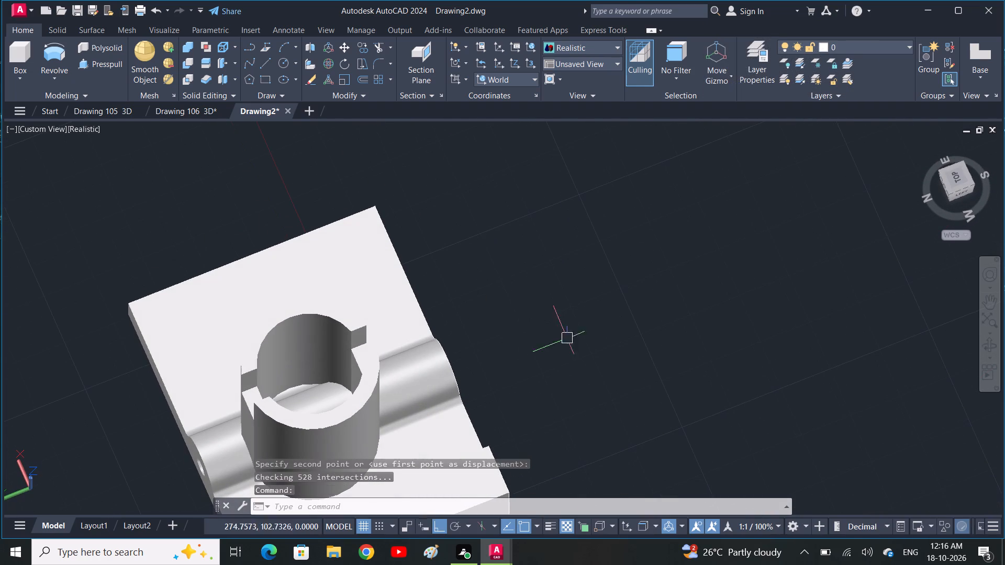
{"action": "middle_click_drag", "start_coordinate": [491, 268], "coordinate": [559, 346], "text": "shift"}
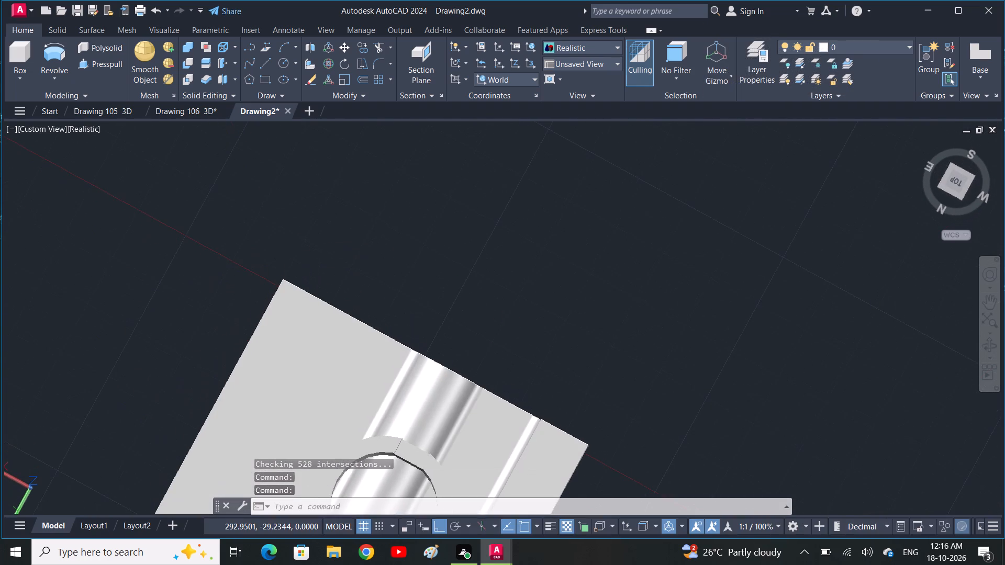
{"action": "middle_click_drag", "start_coordinate": [497, 300], "coordinate": [549, 164]}
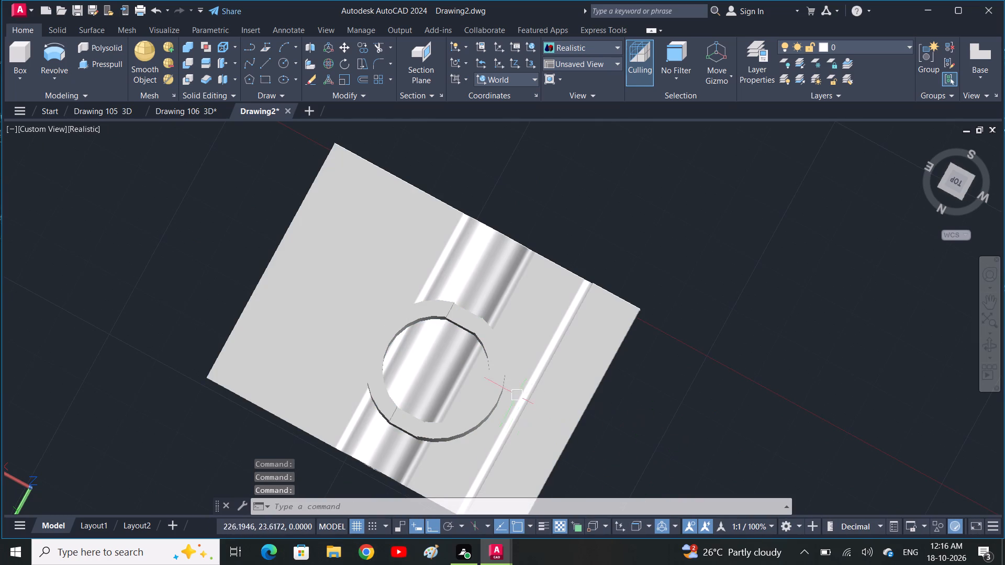
{"action": "left_click", "coordinate": [495, 376]}
{"action": "type", "text": "M"}
{"action": "key", "text": "space"}
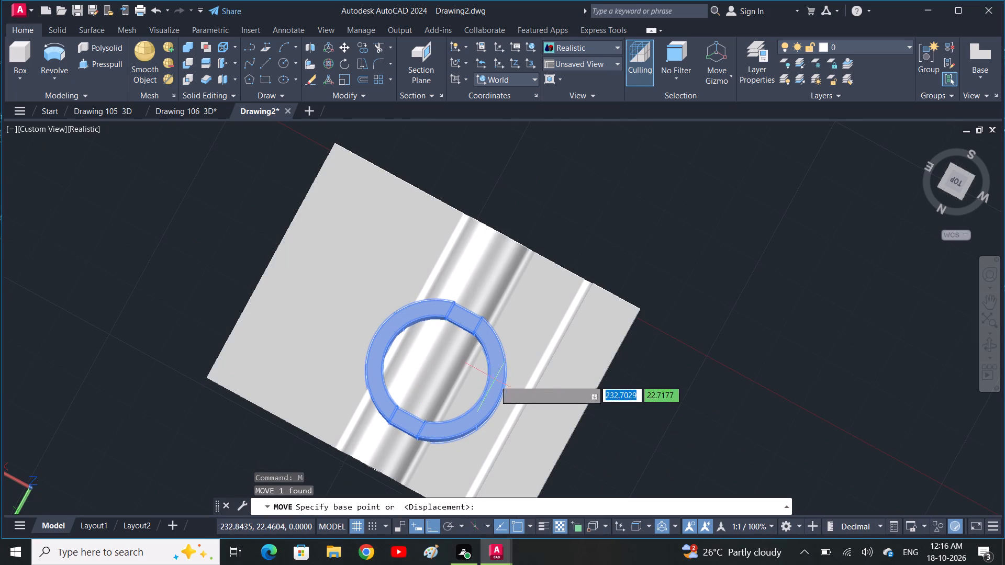
{"action": "left_click", "coordinate": [436, 362]}
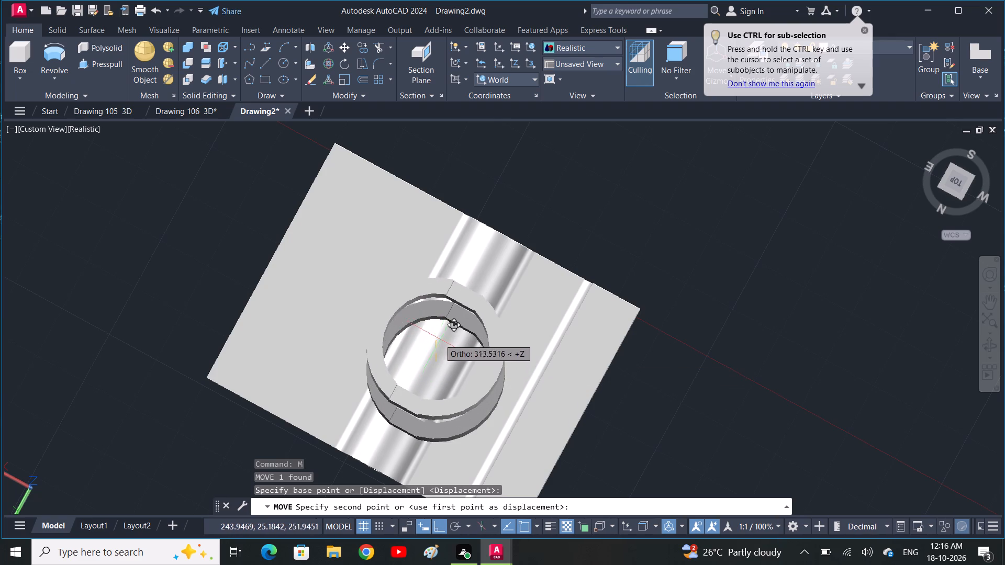
{"action": "left_click", "coordinate": [437, 347]}
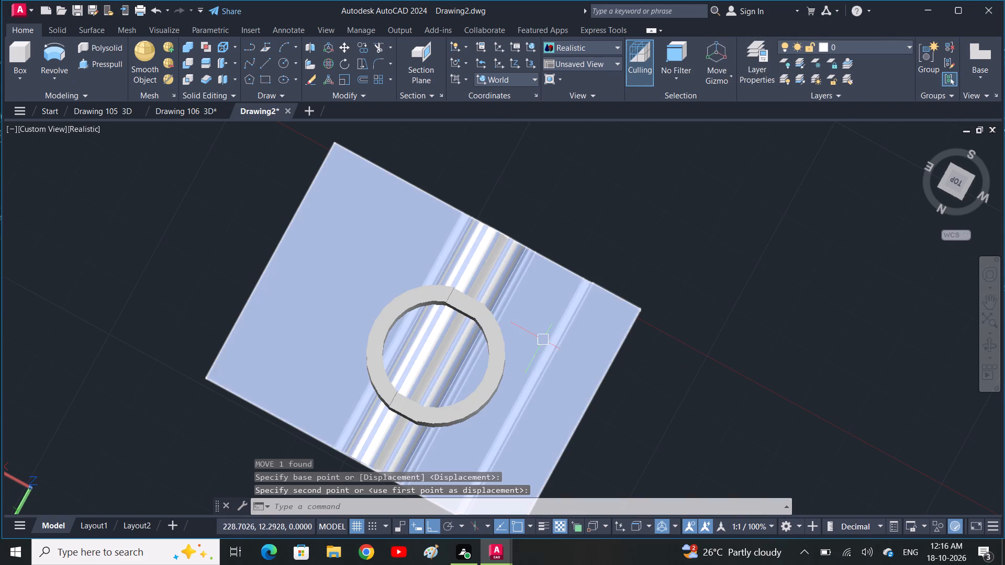
Move the notched tube along the boss toward the plate's front edge, using a base point on its lower edge.
{"action": "middle_click_drag", "start_coordinate": [554, 339], "coordinate": [318, 326], "text": "shift"}
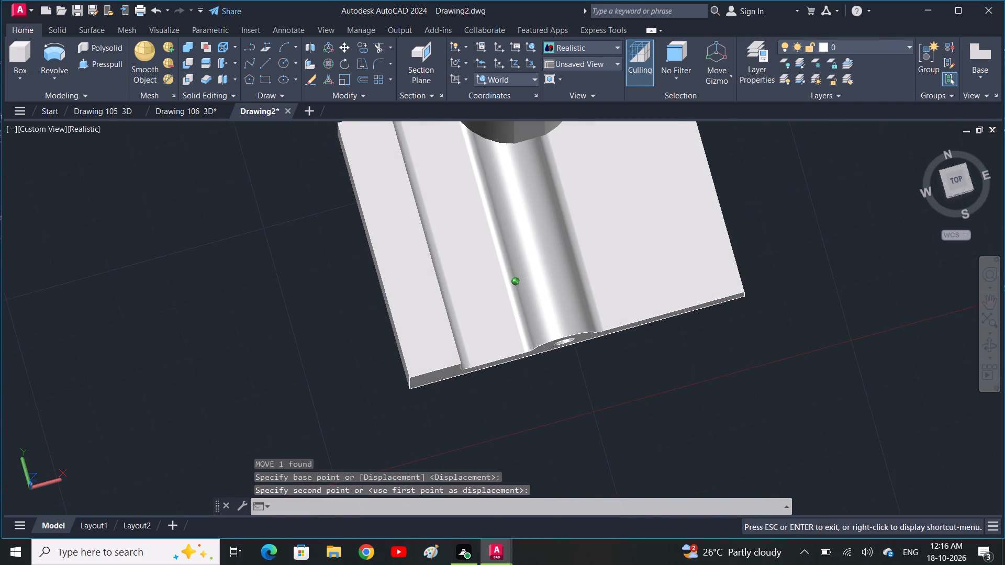
{"action": "middle_click_drag", "start_coordinate": [318, 326], "coordinate": [317, 326], "text": "shift"}
{"action": "middle_click_drag", "start_coordinate": [473, 288], "coordinate": [429, 437]}
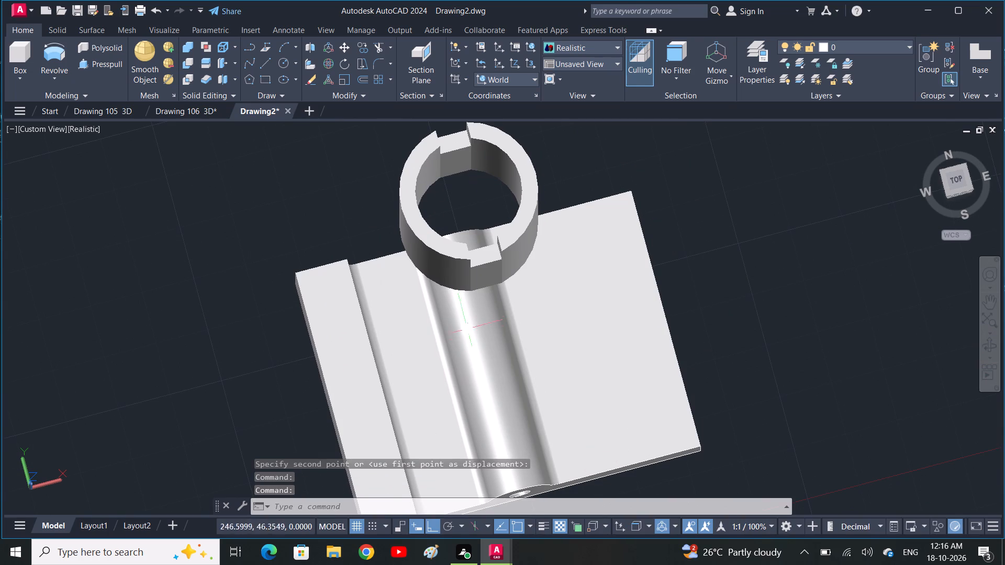
{"action": "left_click", "coordinate": [443, 269]}
{"action": "key", "text": "m"}
{"action": "key", "text": "space"}
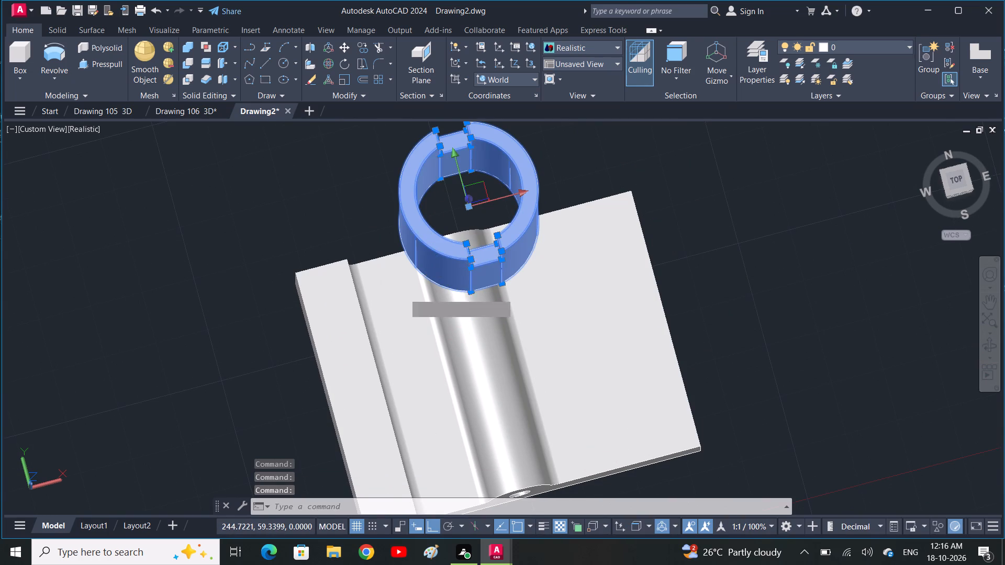
{"action": "left_click", "coordinate": [403, 242]}
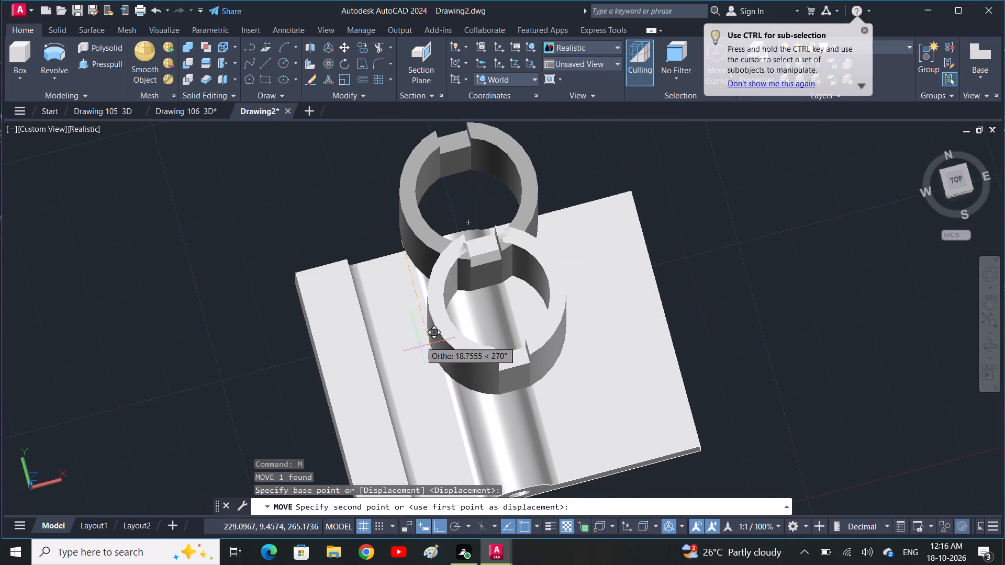
{"action": "left_click", "coordinate": [437, 360]}
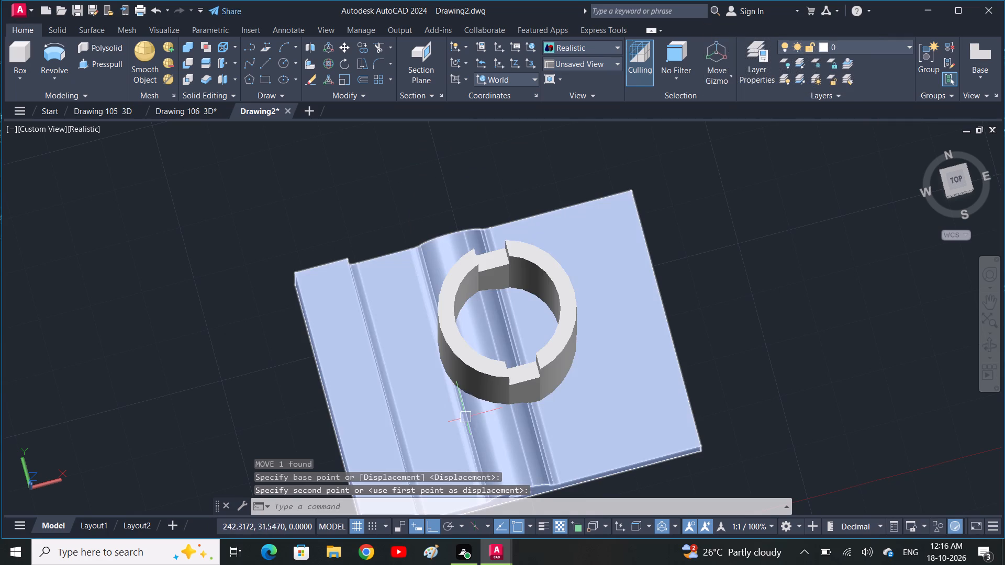
Shift the tube slightly farther along the boss toward the plate's front edge.
{"action": "left_click", "coordinate": [471, 391]}
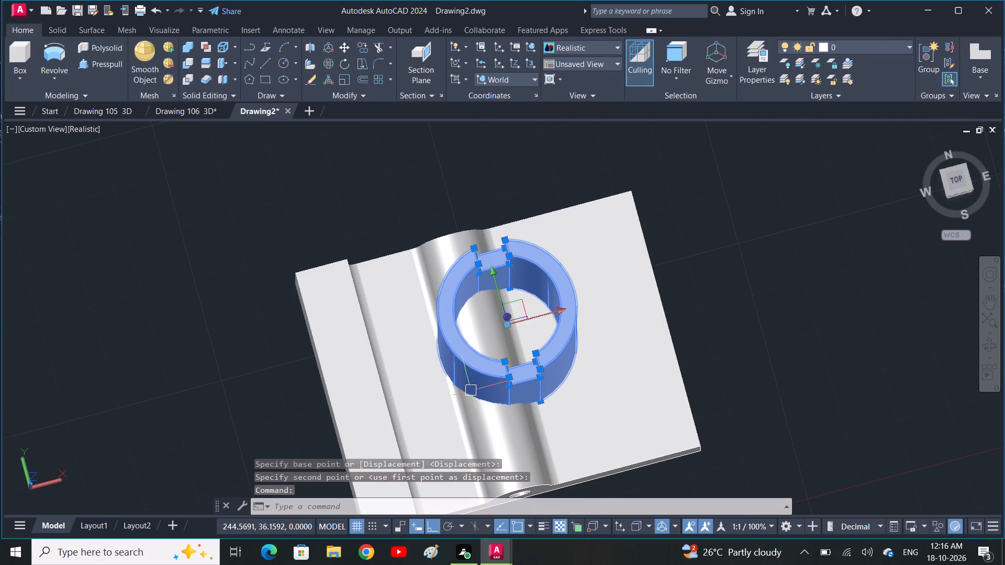
{"action": "key", "text": "m"}
{"action": "key", "text": "space"}
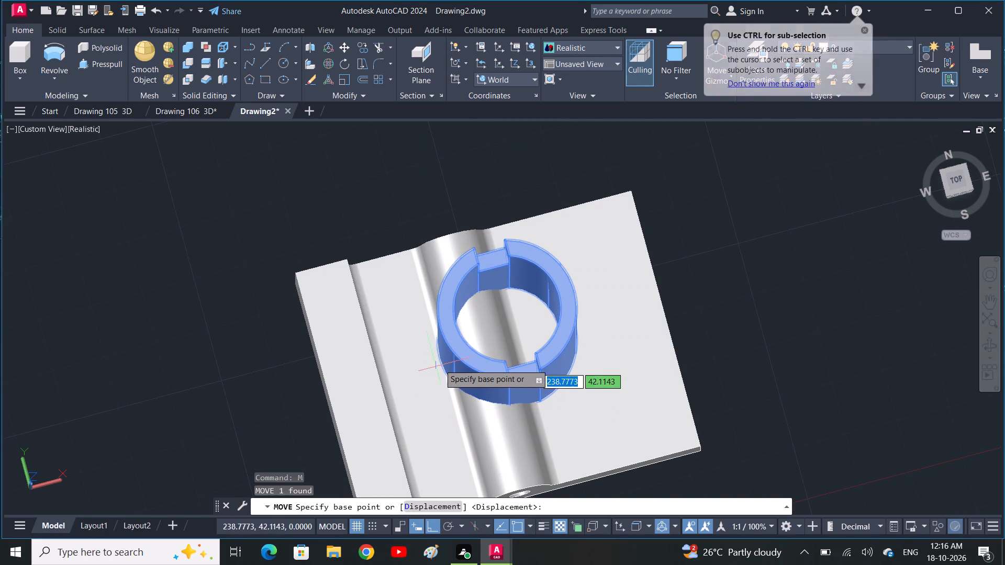
{"action": "left_click", "coordinate": [440, 363]}
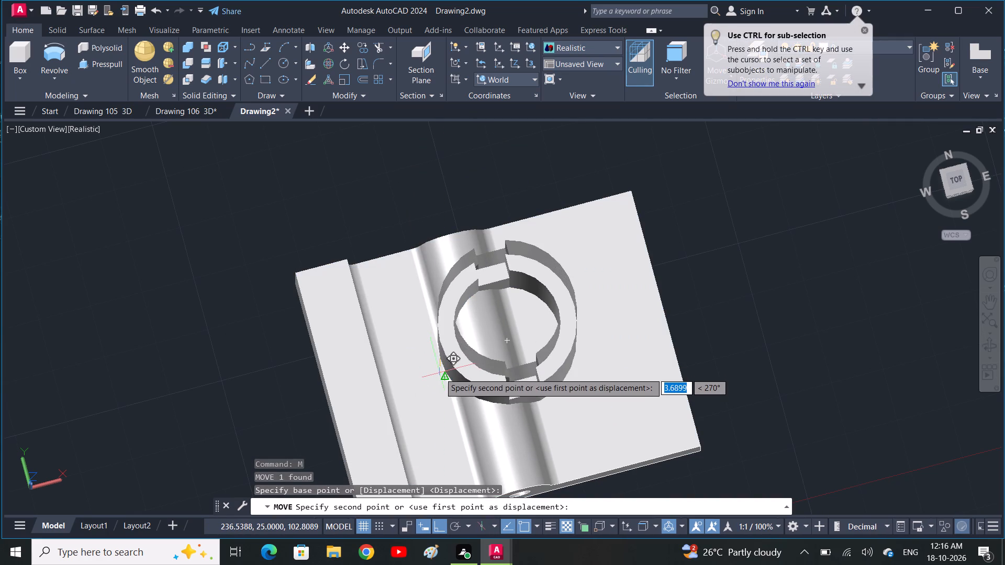
{"action": "left_click", "coordinate": [440, 373]}
Move the tube about 6 units across the boss toward the part's raised edge, using a base point on its bottom edge.
{"action": "middle_click_drag", "start_coordinate": [529, 383], "coordinate": [513, 292], "text": "shift"}
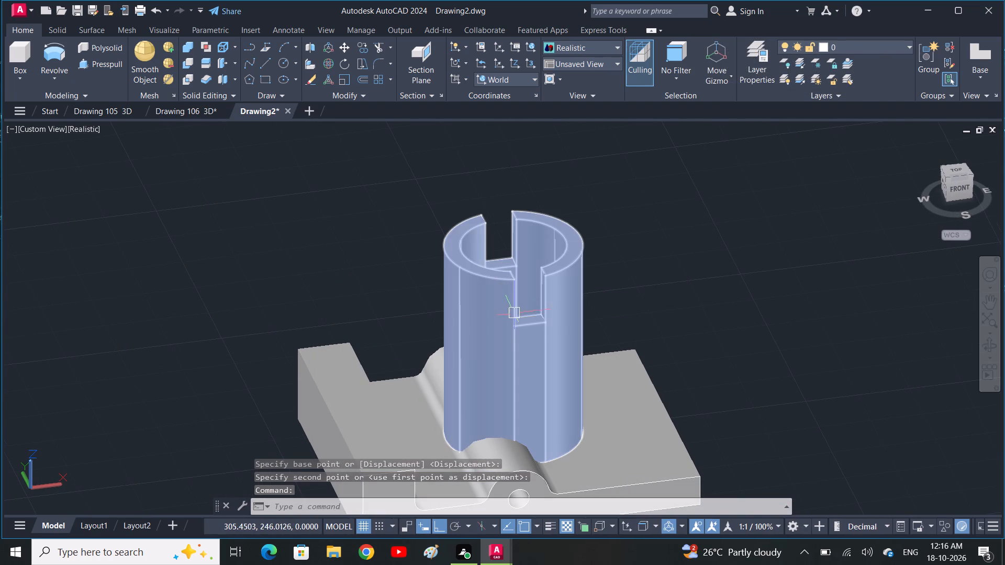
{"action": "middle_click_drag", "start_coordinate": [526, 365], "coordinate": [438, 336]}
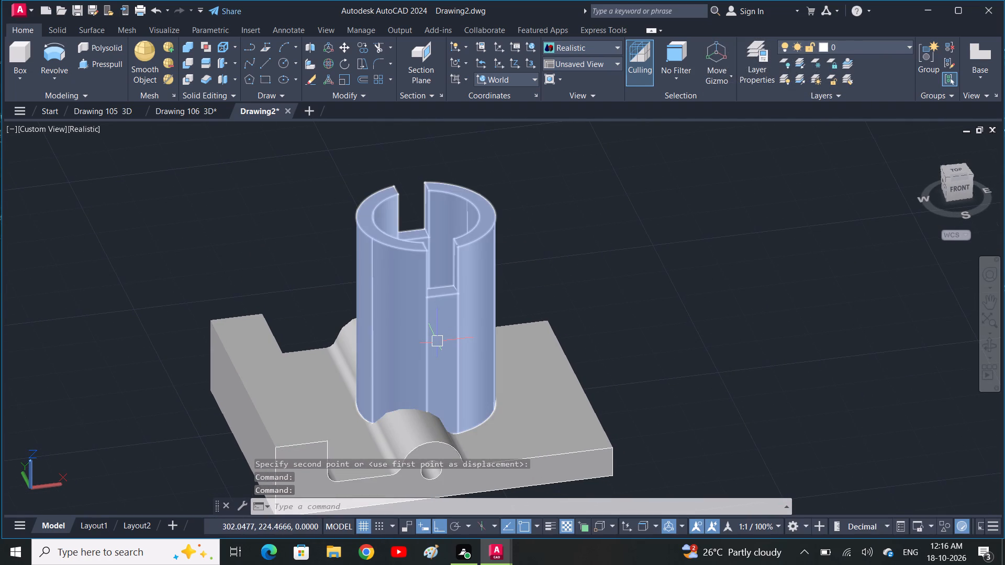
{"action": "left_click", "coordinate": [439, 341]}
{"action": "type", "text": "M"}
{"action": "key", "text": "space"}
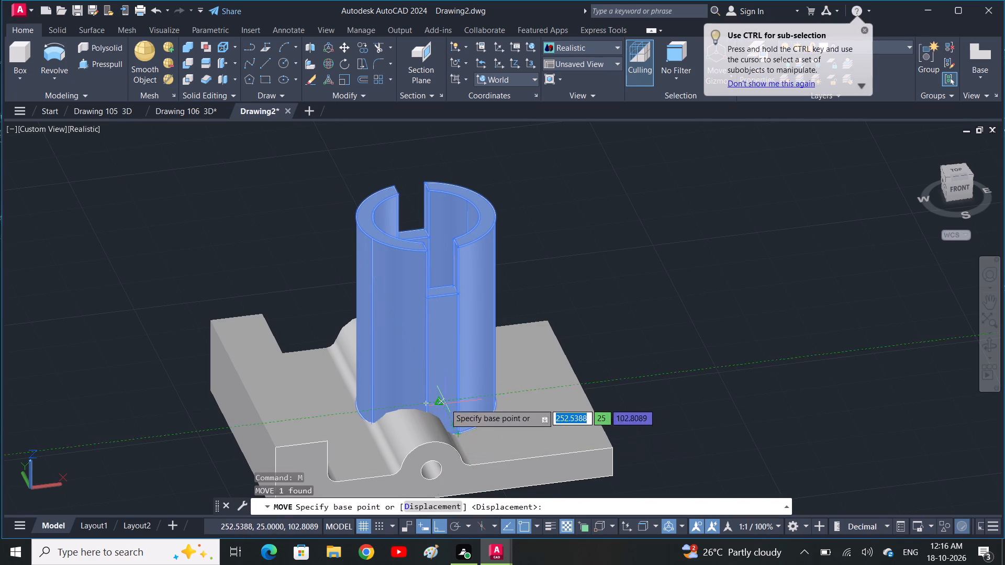
{"action": "left_click", "coordinate": [435, 401]}
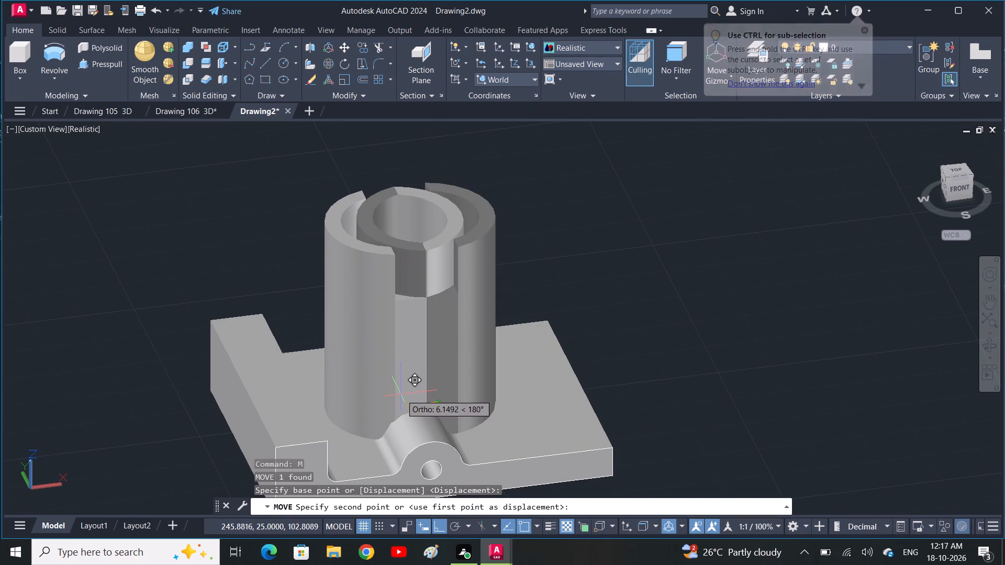
{"action": "left_click", "coordinate": [401, 394]}
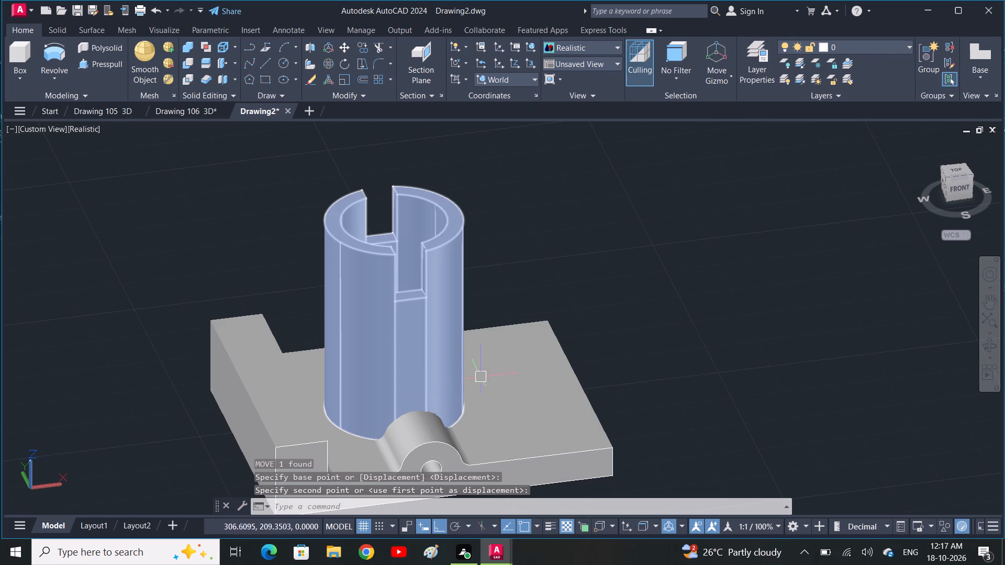
Examine the tube's alignment with the boss and bore from the front, from above and at an angle.
{"action": "middle_click_drag", "start_coordinate": [524, 351], "coordinate": [519, 299], "text": "shift"}
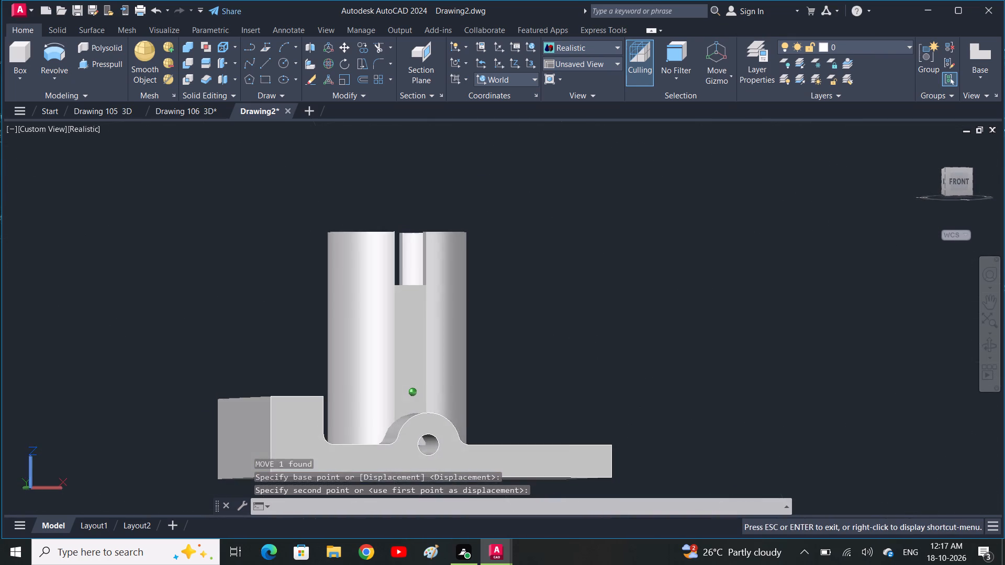
{"action": "middle_click_drag", "start_coordinate": [519, 299], "coordinate": [540, 471], "text": "shift"}
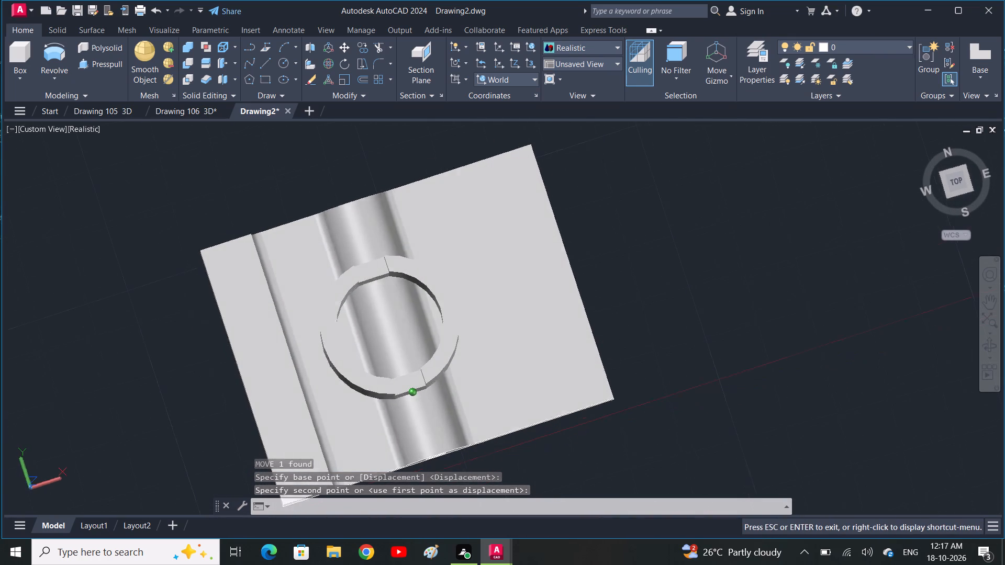
{"action": "middle_click_drag", "start_coordinate": [540, 471], "coordinate": [455, 341], "text": "shift"}
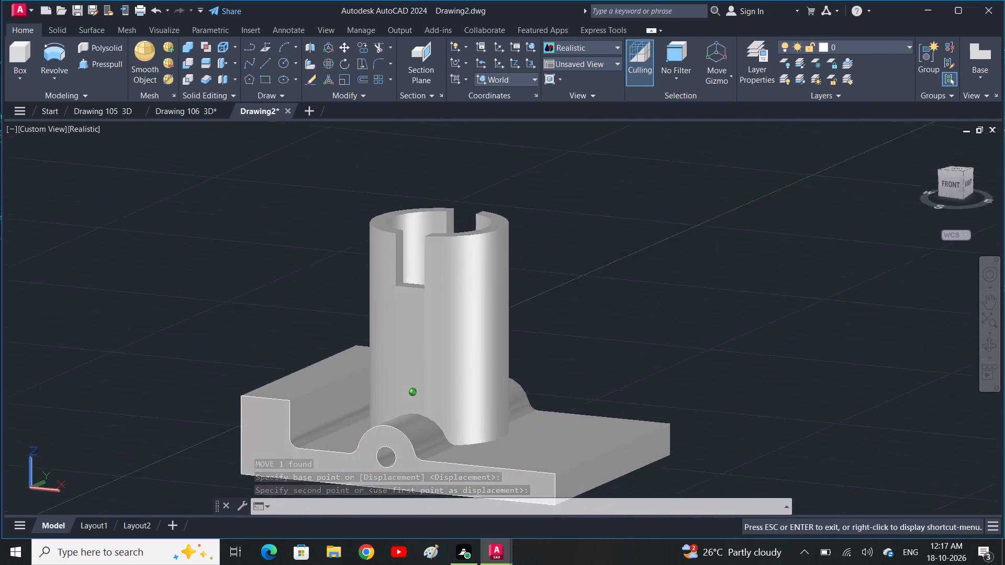
{"action": "middle_click_drag", "start_coordinate": [455, 341], "coordinate": [495, 330], "text": "shift"}
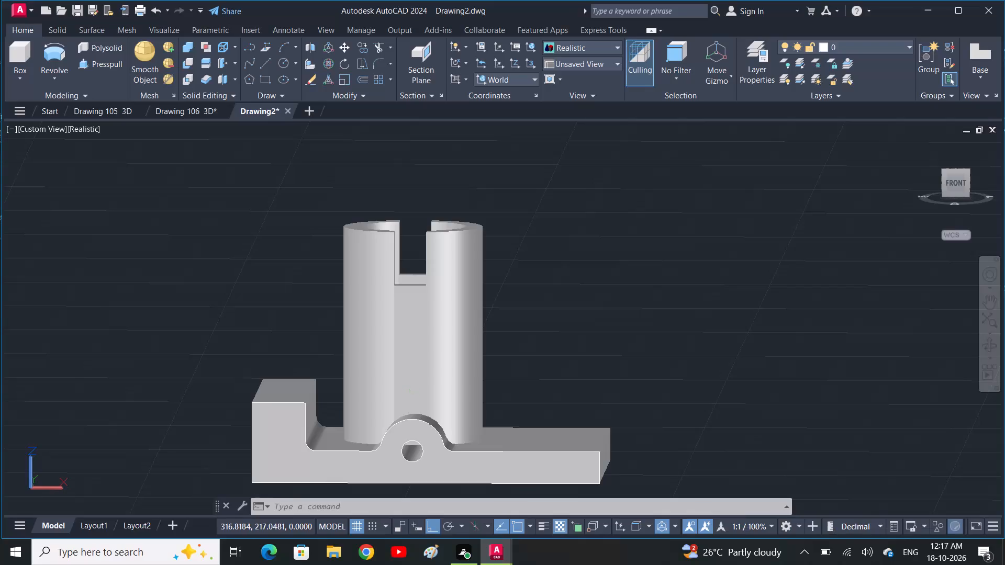
{"action": "scroll", "coordinate": [497, 334], "scroll_direction": "down", "scroll_amount": 1}
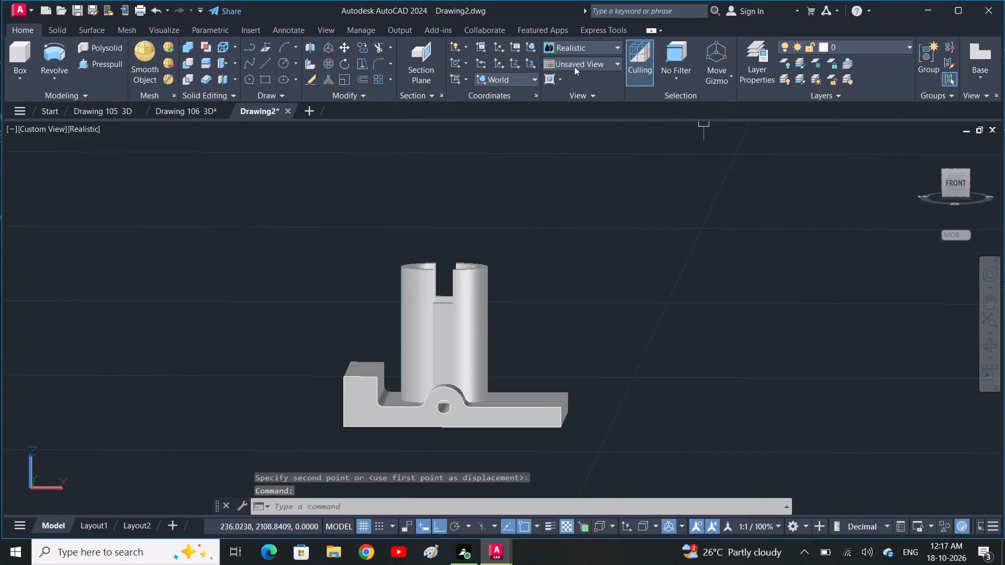
{"action": "left_click", "coordinate": [677, 78]}
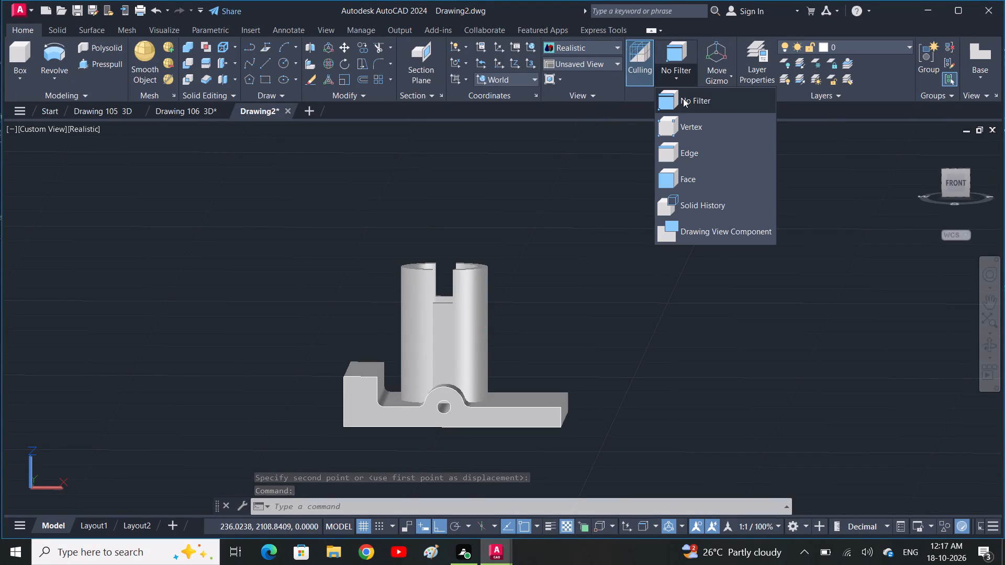
{"action": "left_click", "coordinate": [610, 188]}
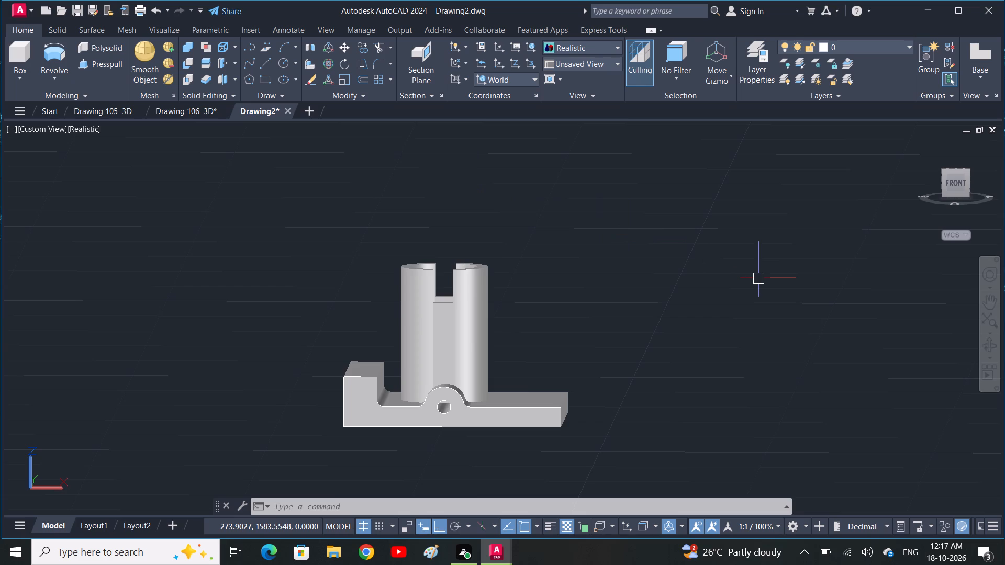
{"action": "scroll", "coordinate": [494, 352], "scroll_direction": "up", "scroll_amount": 2}
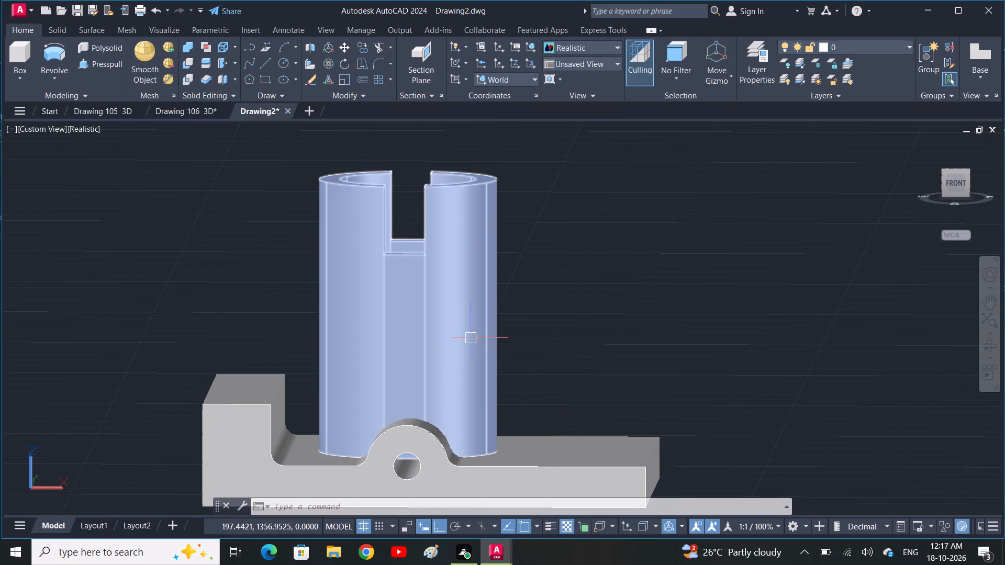
{"action": "scroll", "coordinate": [497, 335], "scroll_direction": "down", "scroll_amount": 1}
{"action": "scroll", "coordinate": [436, 427], "scroll_direction": "up", "scroll_amount": 1}
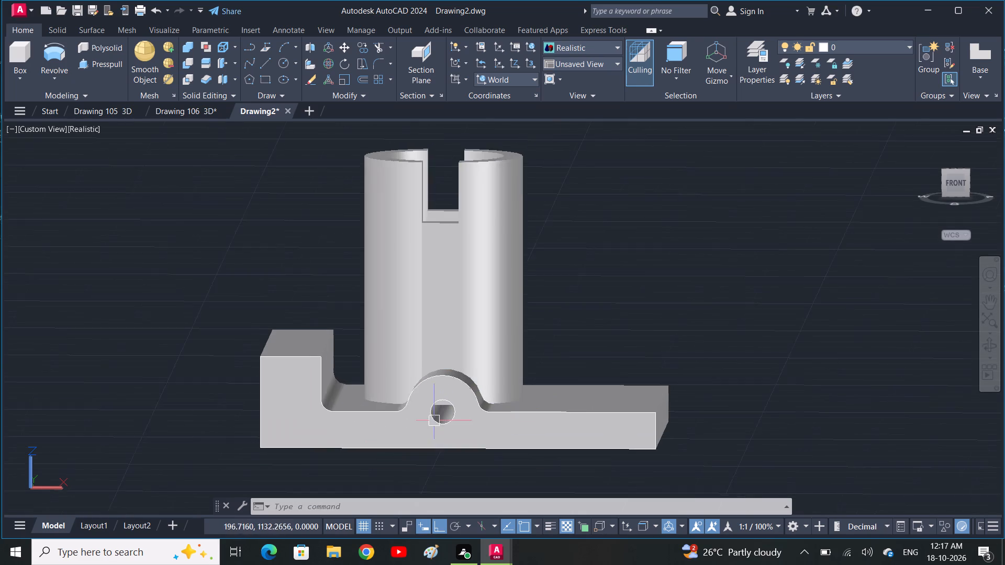
{"action": "scroll", "coordinate": [434, 419], "scroll_direction": "up", "scroll_amount": 1}
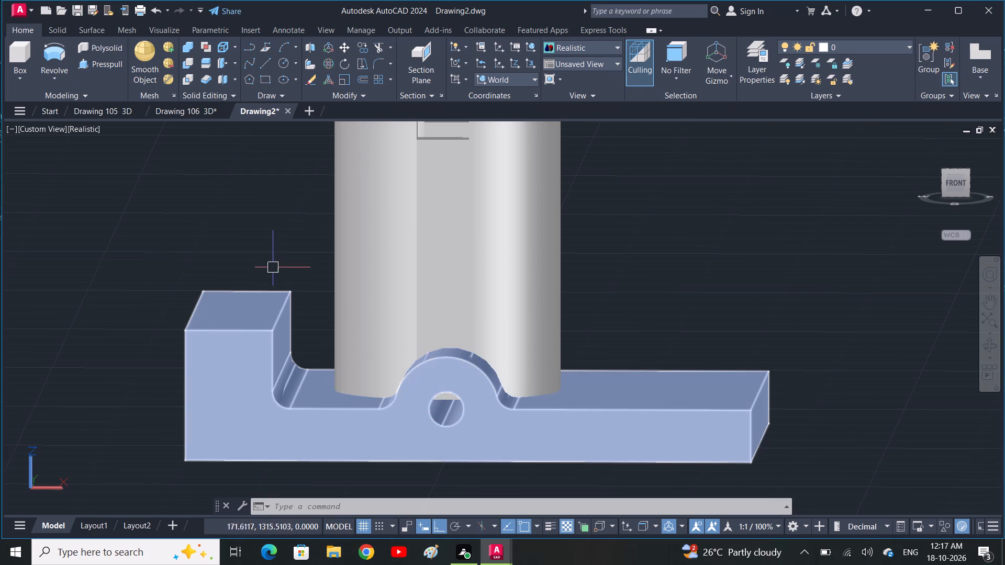
{"action": "scroll", "coordinate": [241, 256], "scroll_direction": "down", "scroll_amount": 1}
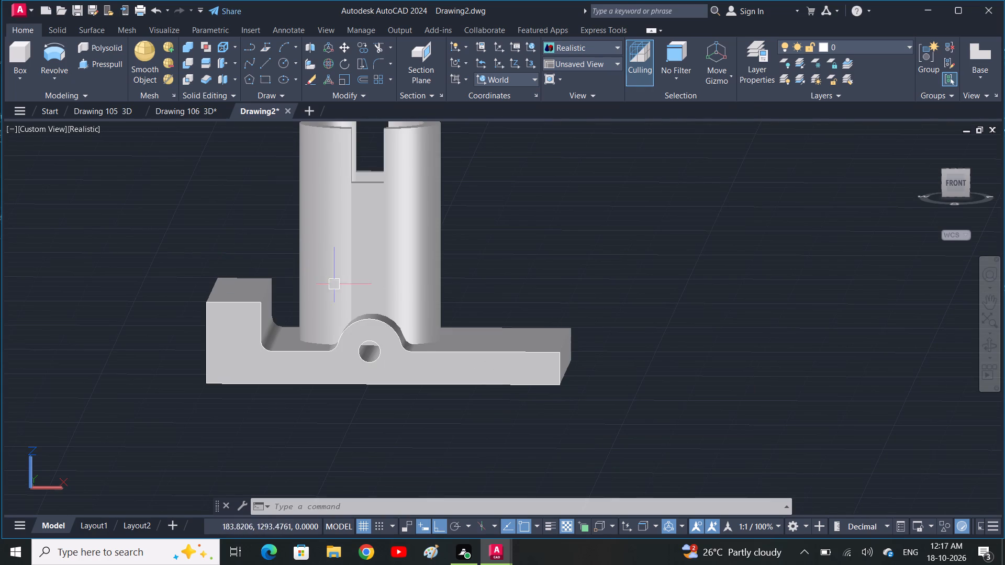
{"action": "scroll", "coordinate": [502, 278], "scroll_direction": "down", "scroll_amount": 1}
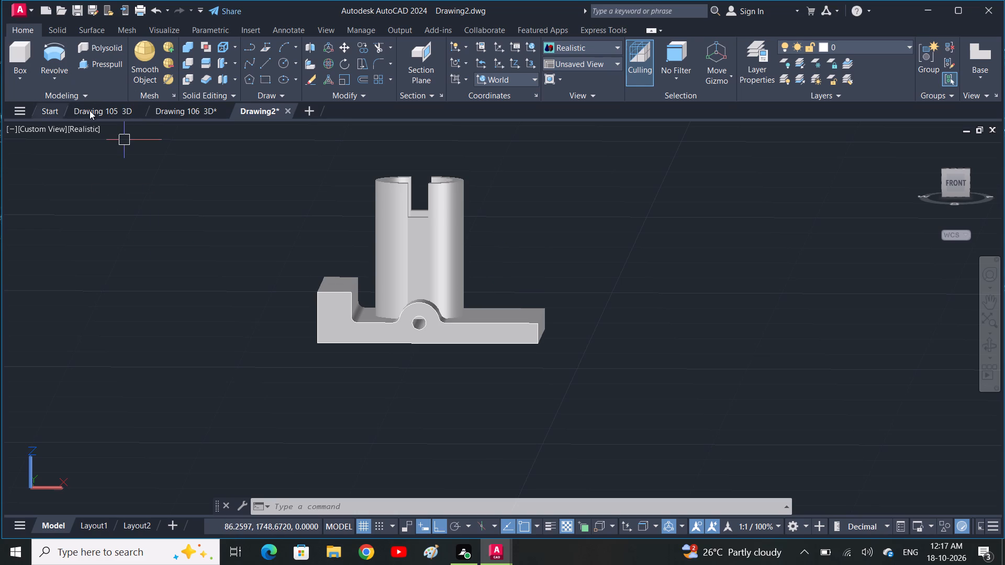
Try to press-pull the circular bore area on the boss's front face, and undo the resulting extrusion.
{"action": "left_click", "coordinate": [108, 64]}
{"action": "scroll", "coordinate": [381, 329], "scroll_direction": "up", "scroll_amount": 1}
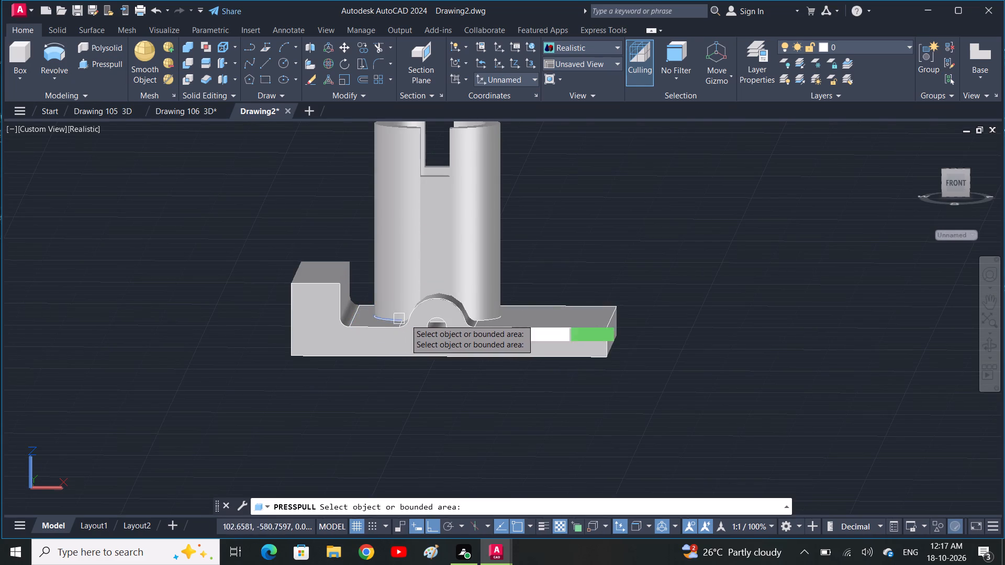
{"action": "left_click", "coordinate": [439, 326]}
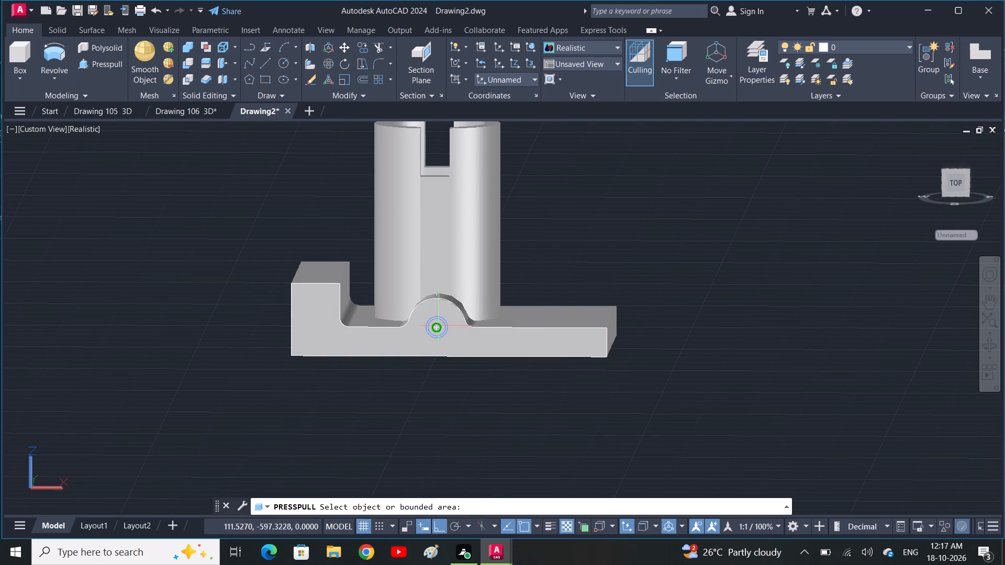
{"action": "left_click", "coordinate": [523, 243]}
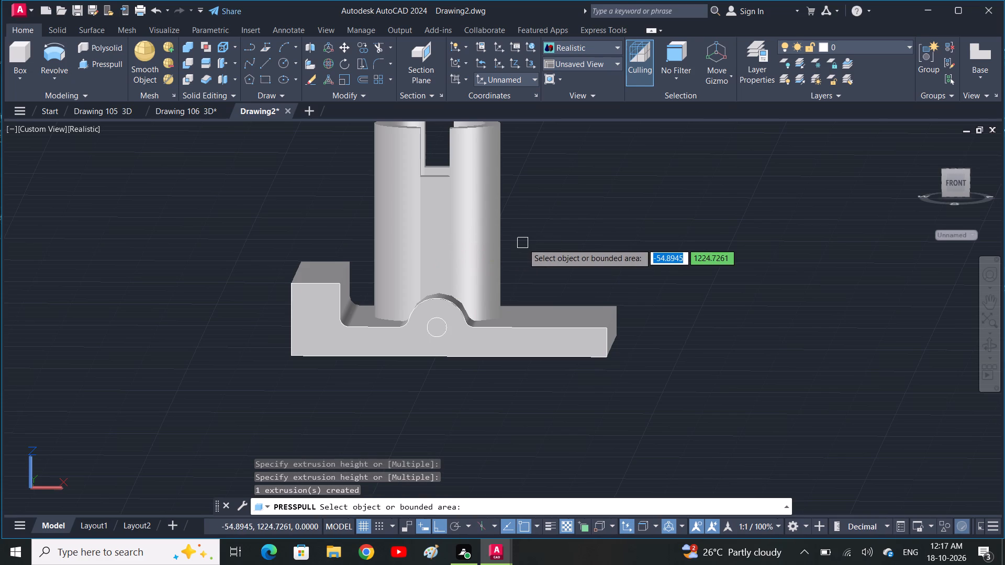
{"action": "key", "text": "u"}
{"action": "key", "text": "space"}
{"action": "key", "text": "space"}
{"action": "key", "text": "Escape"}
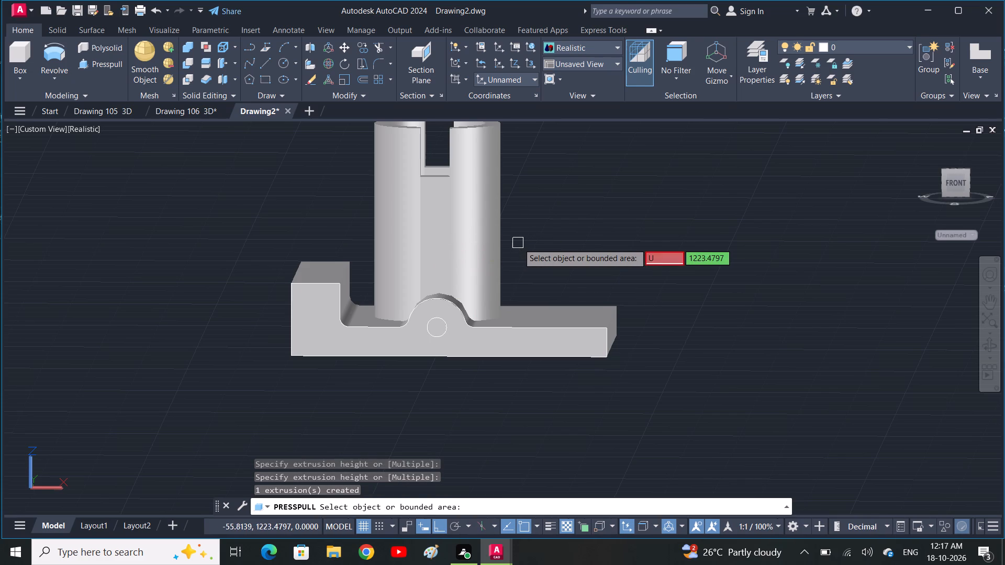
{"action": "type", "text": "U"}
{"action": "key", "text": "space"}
Inspect the bore up close for the tube's bottom end showing inside it, and view the whole assembly from the front.
{"action": "scroll", "coordinate": [409, 314], "scroll_direction": "up", "scroll_amount": 1}
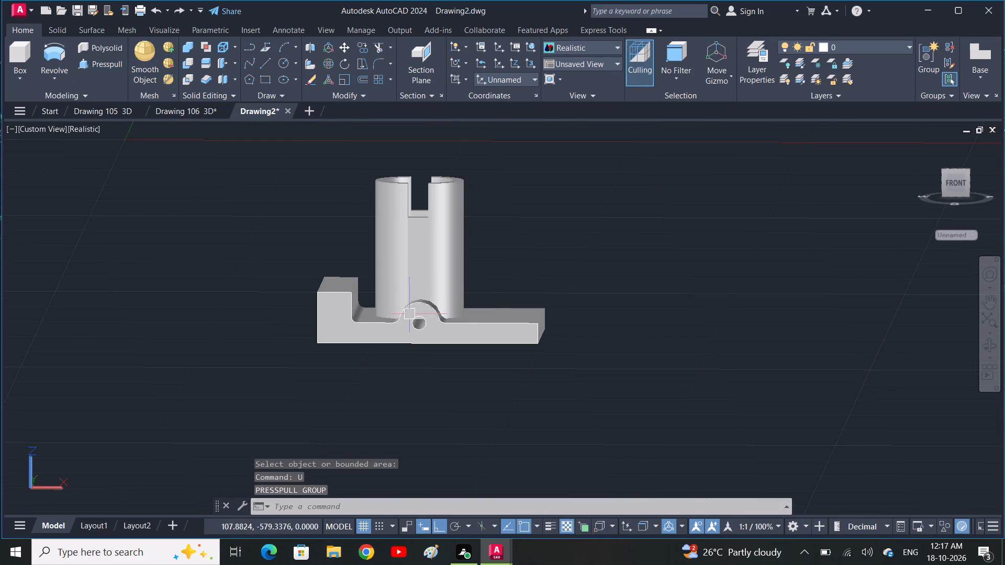
{"action": "scroll", "coordinate": [409, 314], "scroll_direction": "up", "scroll_amount": 5}
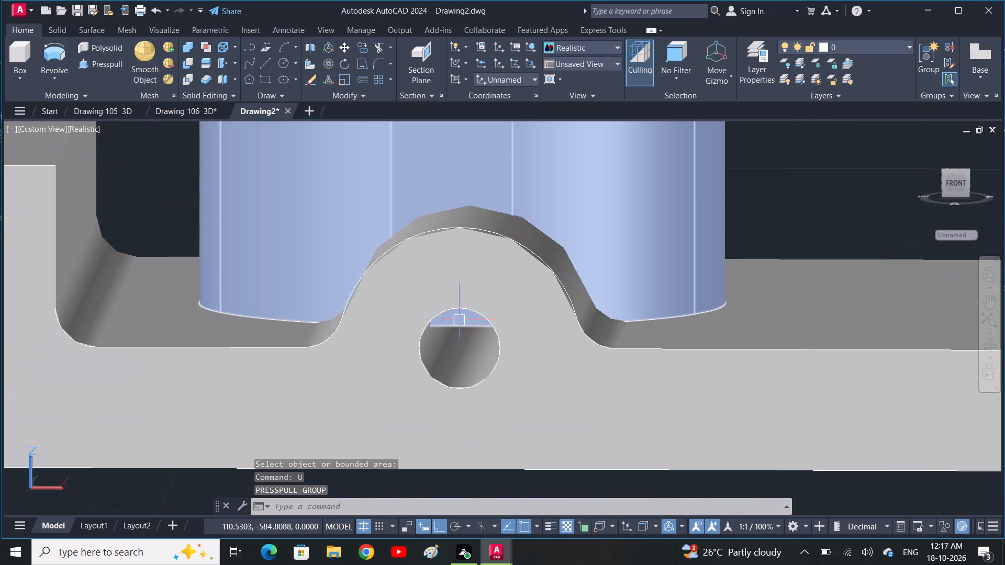
{"action": "key", "text": "Escape"}
{"action": "scroll", "coordinate": [467, 341], "scroll_direction": "down", "scroll_amount": 2}
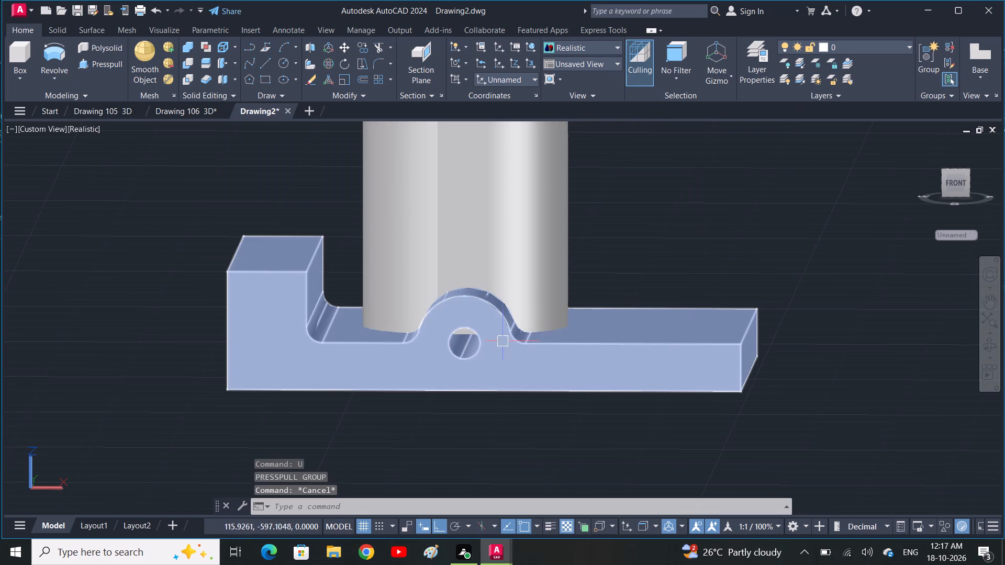
{"action": "left_click", "coordinate": [599, 242]}
{"action": "scroll", "coordinate": [599, 241], "scroll_direction": "down", "scroll_amount": 2}
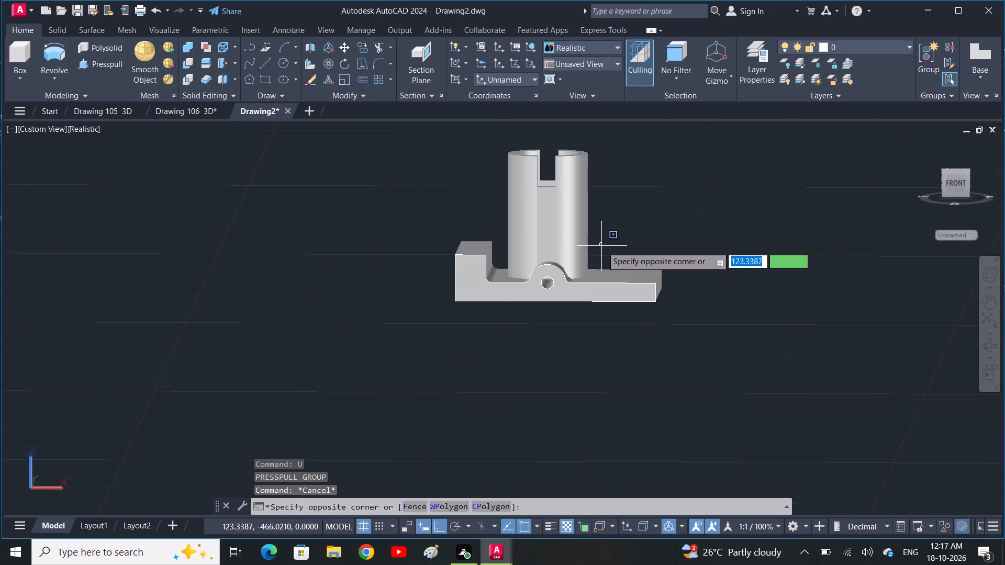
{"action": "middle_click_drag", "start_coordinate": [603, 256], "coordinate": [577, 314]}
{"action": "scroll", "coordinate": [564, 266], "scroll_direction": "up", "scroll_amount": 1}
{"action": "key", "text": "Escape"}
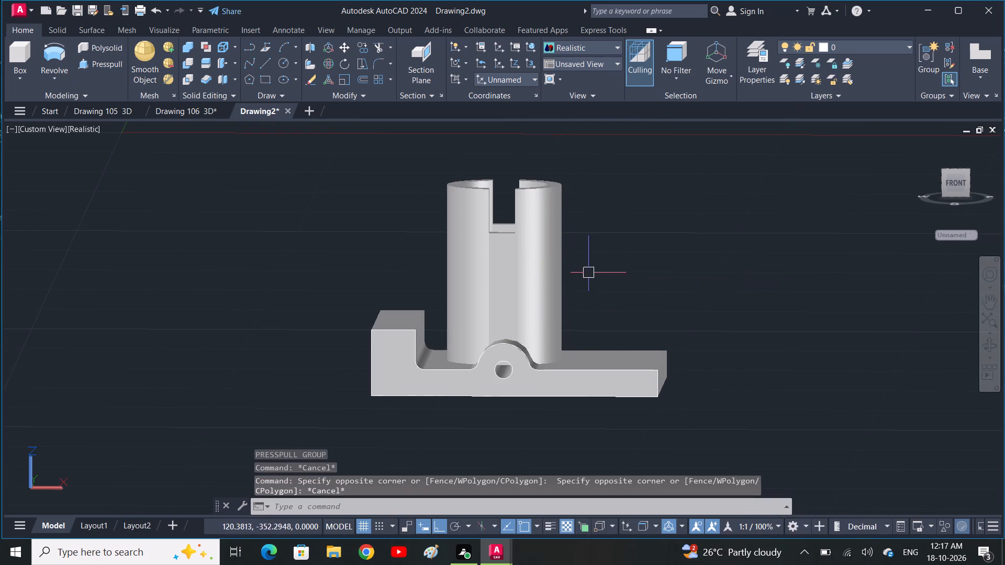
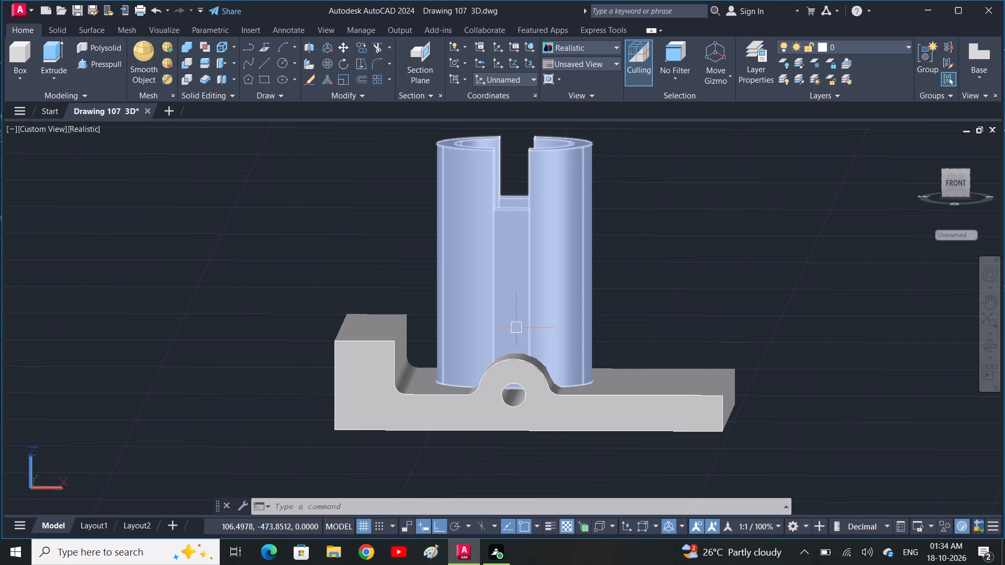
Examine the tube's lower end and the bore in the boss from slightly different angles around the front.
{"action": "scroll", "coordinate": [522, 310], "scroll_direction": "up", "scroll_amount": 1}
{"action": "scroll", "coordinate": [528, 244], "scroll_direction": "down", "scroll_amount": 2}
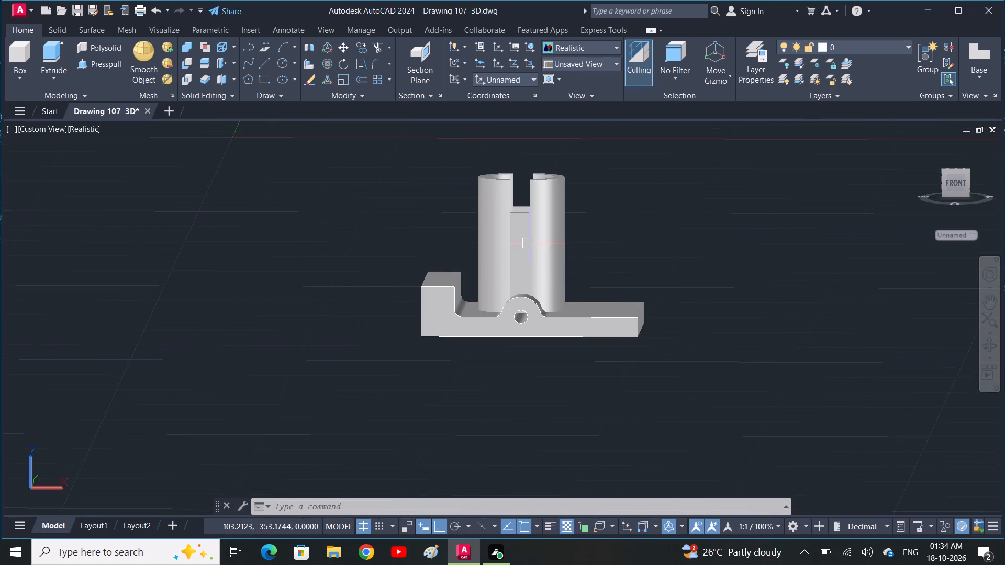
{"action": "scroll", "coordinate": [528, 244], "scroll_direction": "up", "scroll_amount": 1}
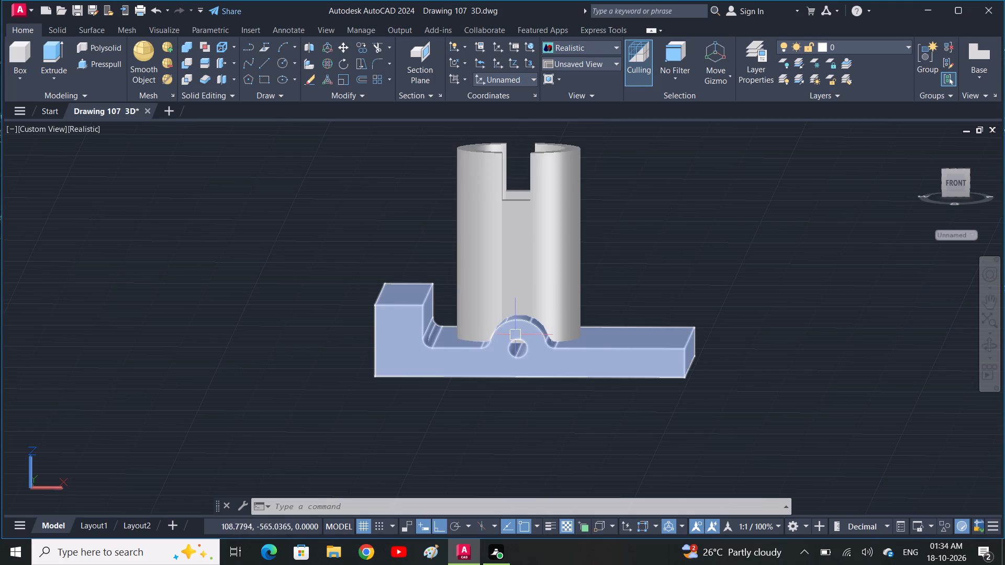
{"action": "scroll", "coordinate": [520, 352], "scroll_direction": "up", "scroll_amount": 1}
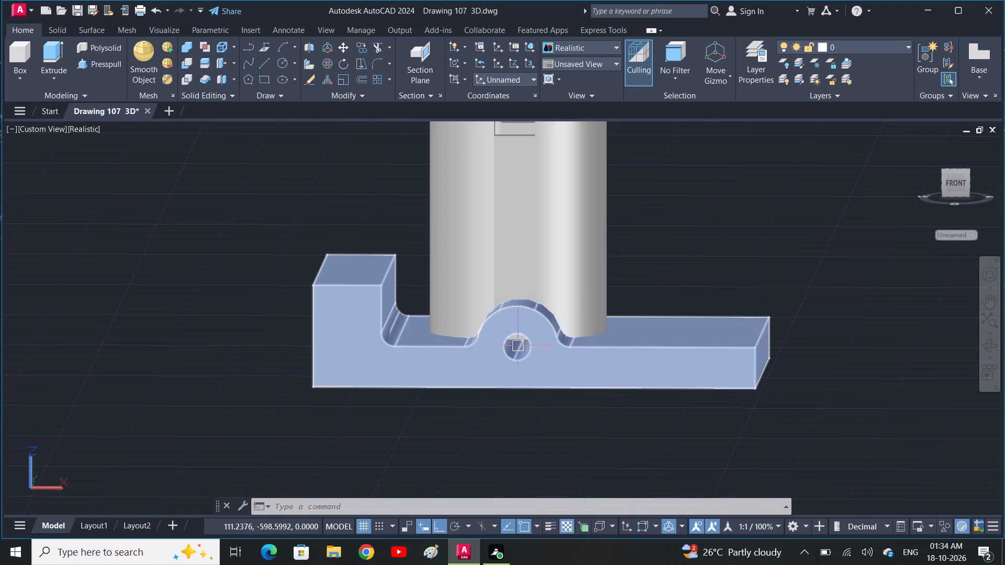
{"action": "middle_click_drag", "start_coordinate": [506, 381], "coordinate": [506, 378], "text": "shift"}
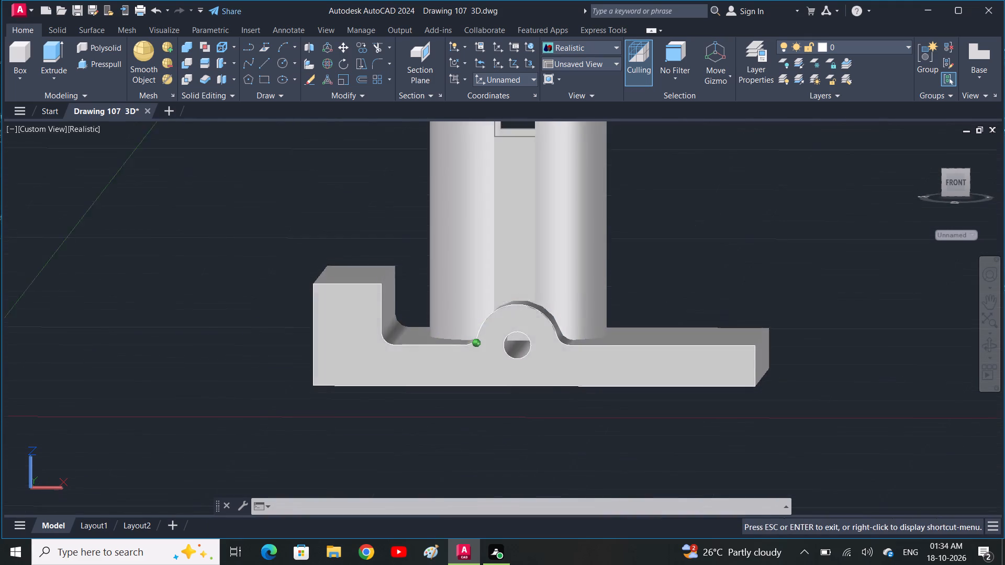
{"action": "middle_click_drag", "start_coordinate": [506, 378], "coordinate": [515, 375], "text": "shift"}
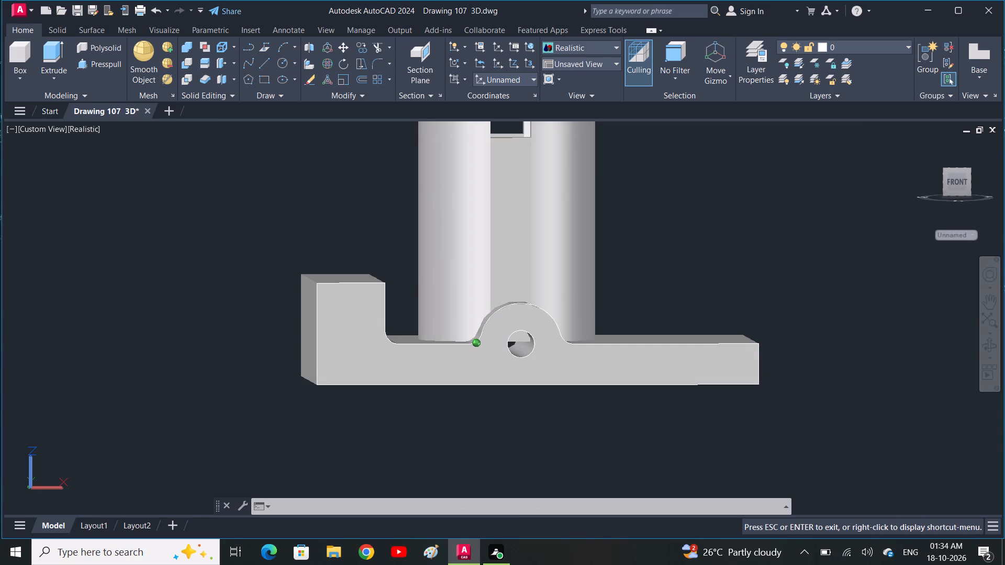
{"action": "middle_click_drag", "start_coordinate": [515, 375], "coordinate": [505, 378], "text": "shift"}
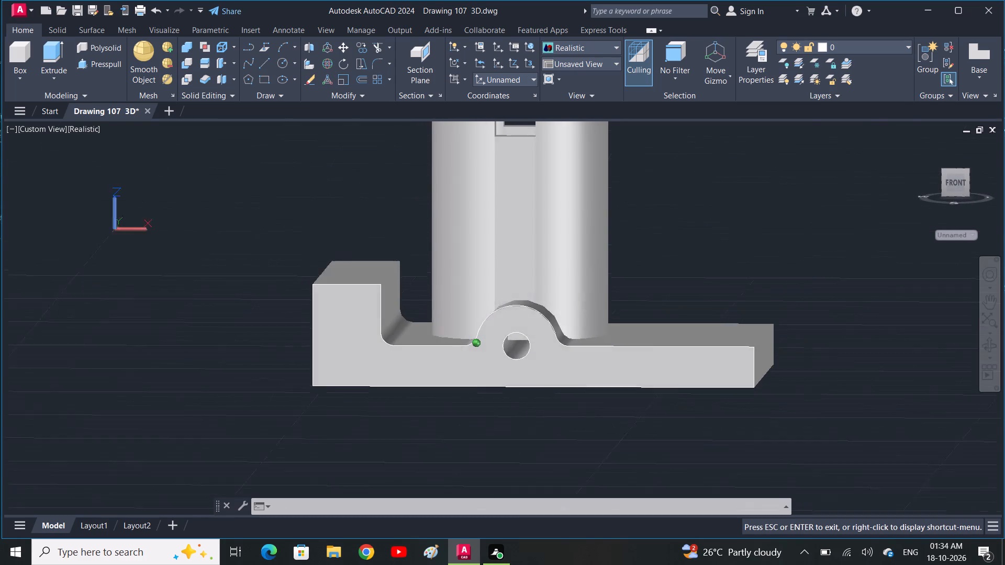
{"action": "middle_click_drag", "start_coordinate": [505, 378], "coordinate": [508, 370], "text": "shift"}
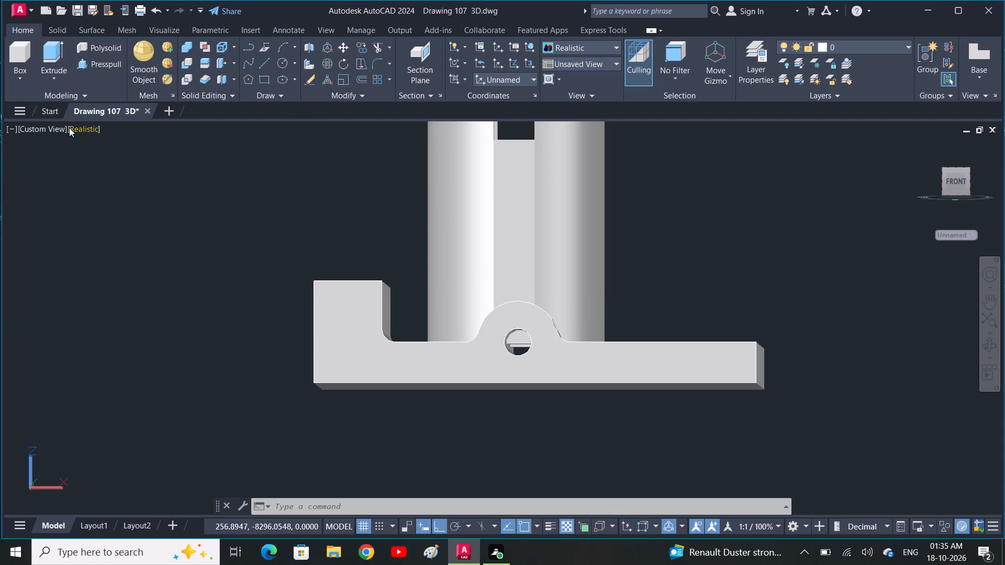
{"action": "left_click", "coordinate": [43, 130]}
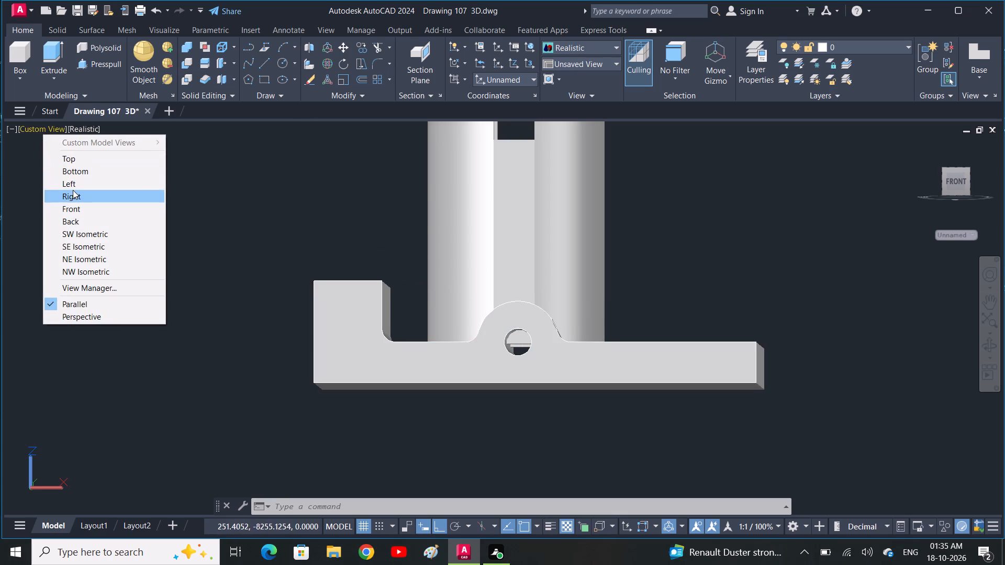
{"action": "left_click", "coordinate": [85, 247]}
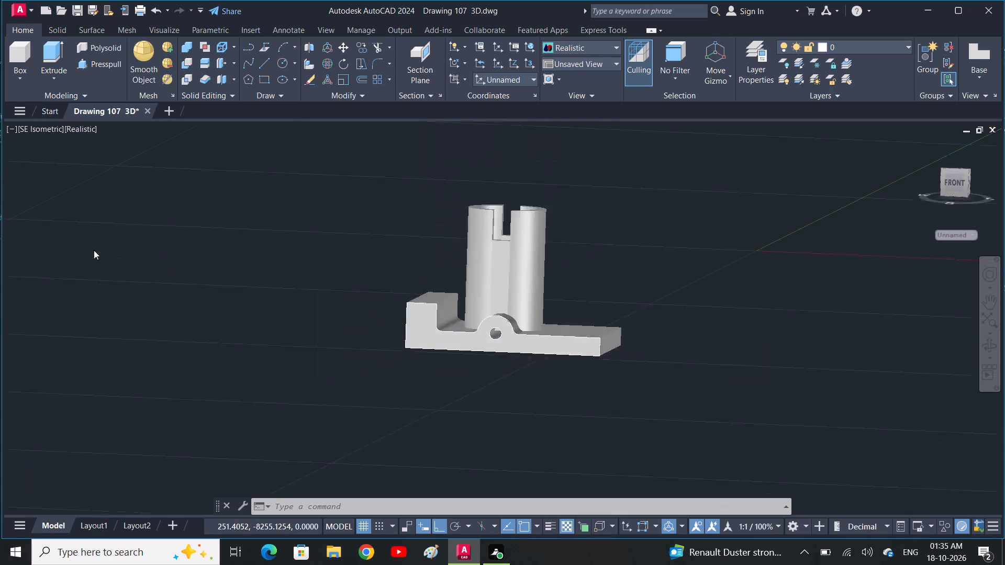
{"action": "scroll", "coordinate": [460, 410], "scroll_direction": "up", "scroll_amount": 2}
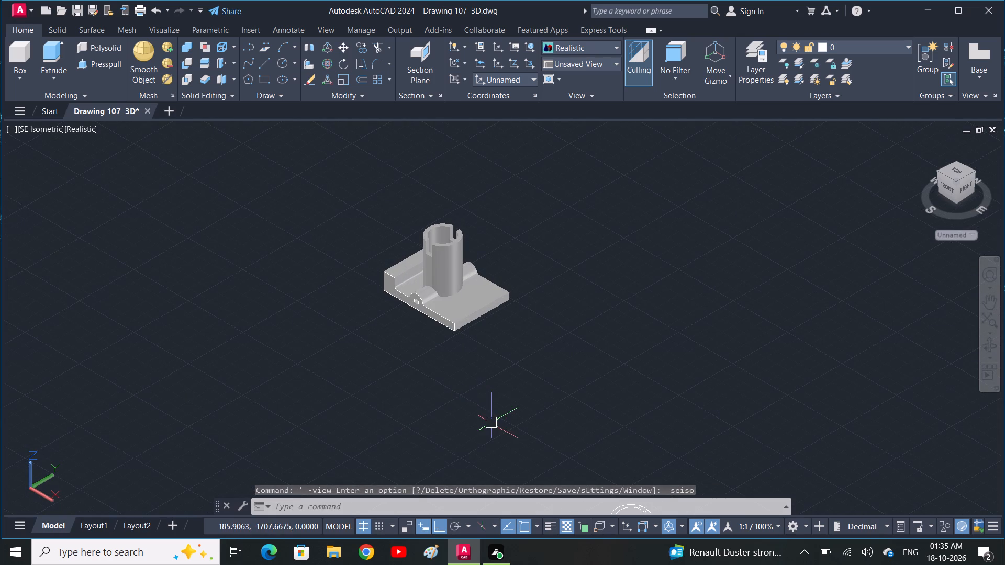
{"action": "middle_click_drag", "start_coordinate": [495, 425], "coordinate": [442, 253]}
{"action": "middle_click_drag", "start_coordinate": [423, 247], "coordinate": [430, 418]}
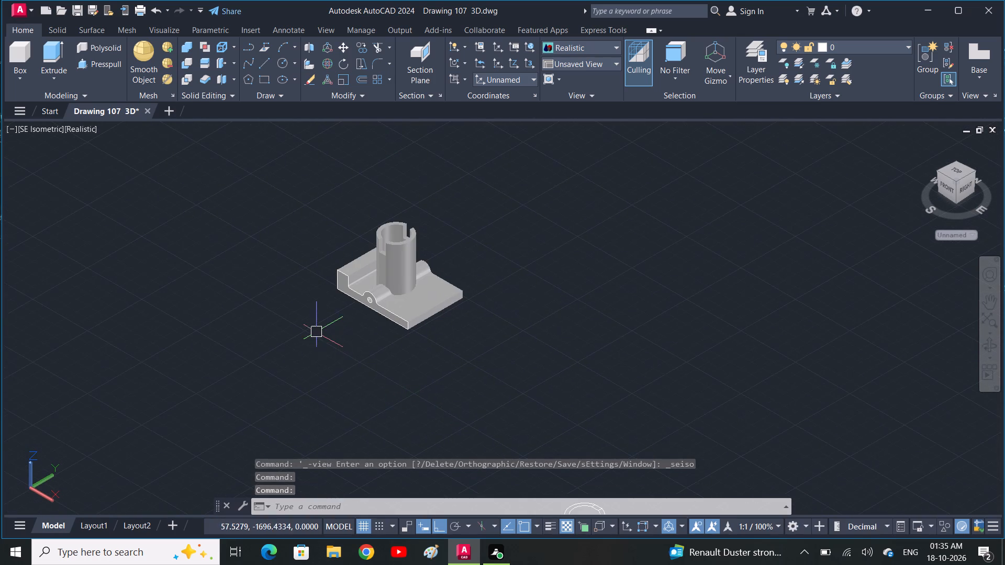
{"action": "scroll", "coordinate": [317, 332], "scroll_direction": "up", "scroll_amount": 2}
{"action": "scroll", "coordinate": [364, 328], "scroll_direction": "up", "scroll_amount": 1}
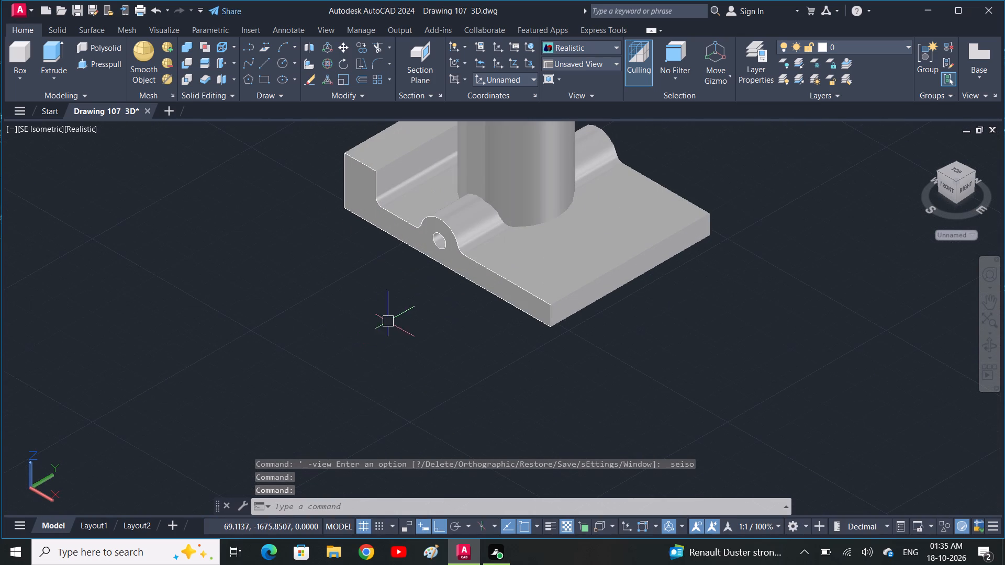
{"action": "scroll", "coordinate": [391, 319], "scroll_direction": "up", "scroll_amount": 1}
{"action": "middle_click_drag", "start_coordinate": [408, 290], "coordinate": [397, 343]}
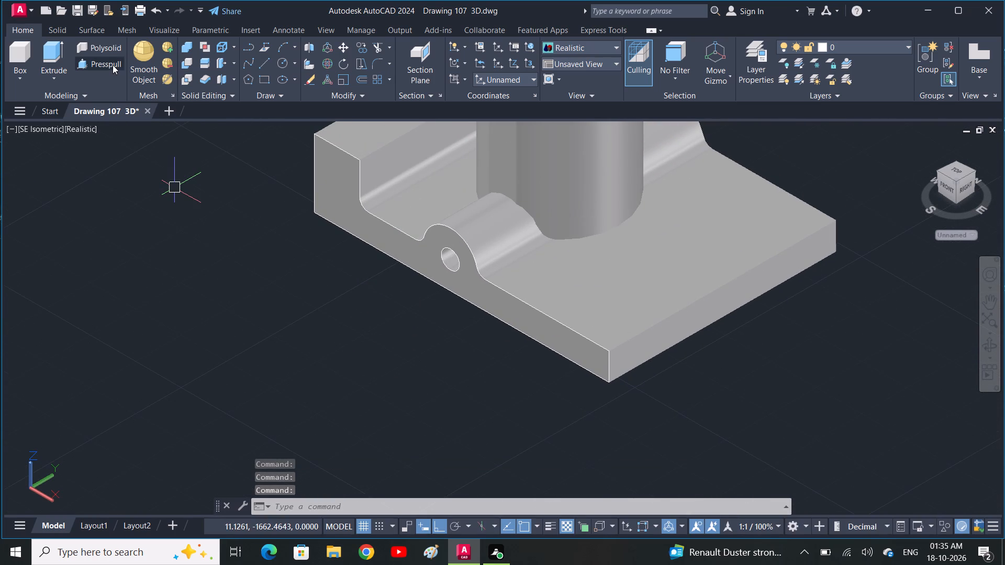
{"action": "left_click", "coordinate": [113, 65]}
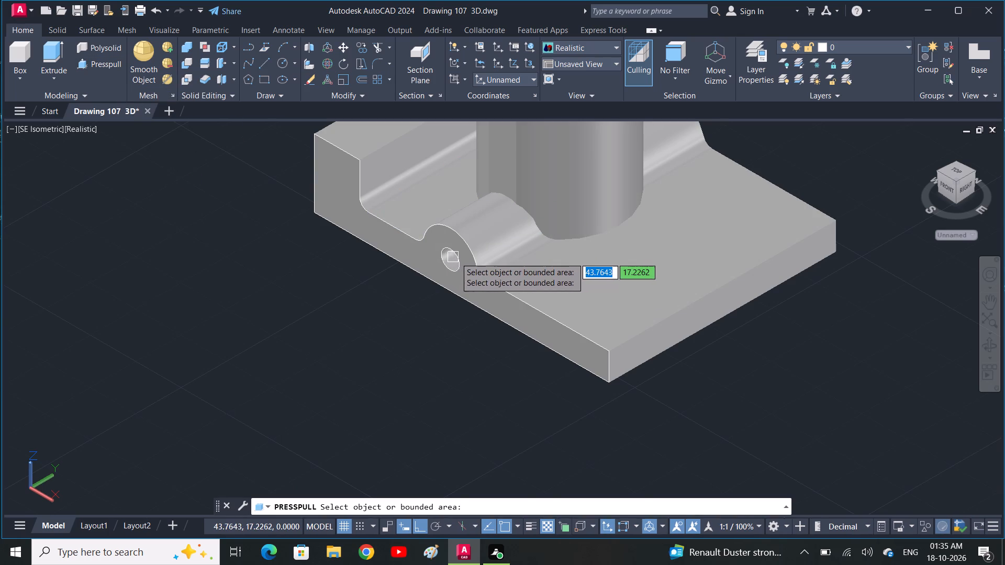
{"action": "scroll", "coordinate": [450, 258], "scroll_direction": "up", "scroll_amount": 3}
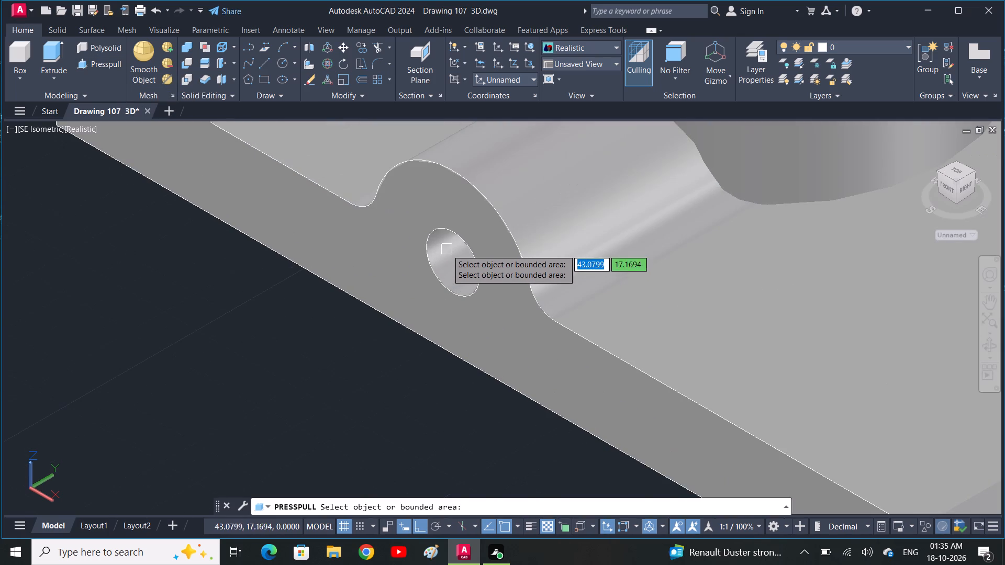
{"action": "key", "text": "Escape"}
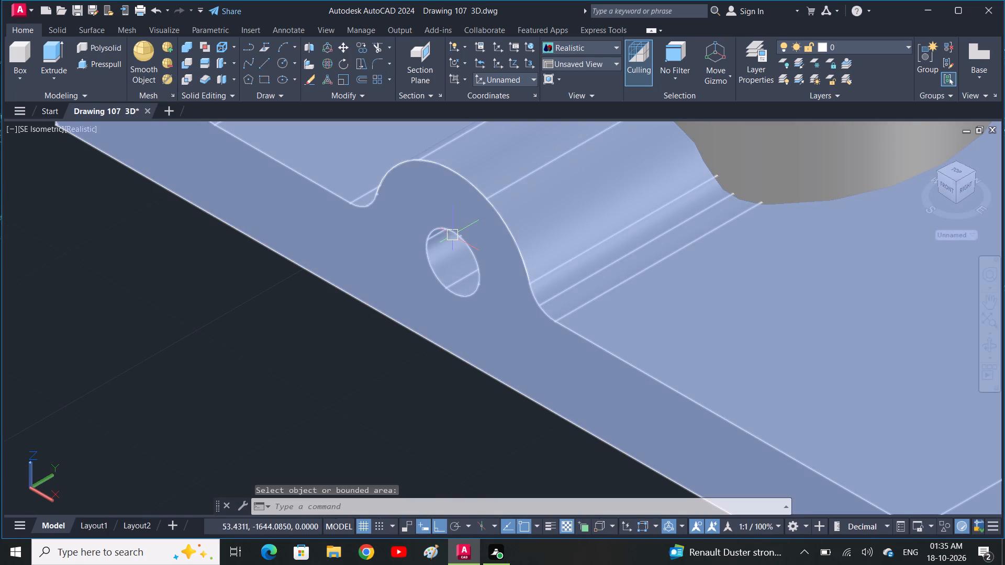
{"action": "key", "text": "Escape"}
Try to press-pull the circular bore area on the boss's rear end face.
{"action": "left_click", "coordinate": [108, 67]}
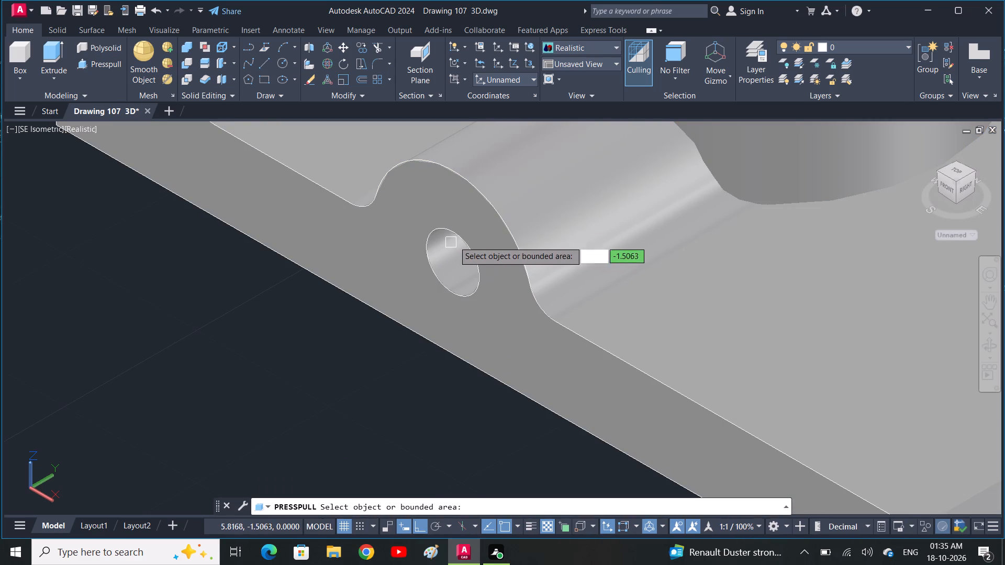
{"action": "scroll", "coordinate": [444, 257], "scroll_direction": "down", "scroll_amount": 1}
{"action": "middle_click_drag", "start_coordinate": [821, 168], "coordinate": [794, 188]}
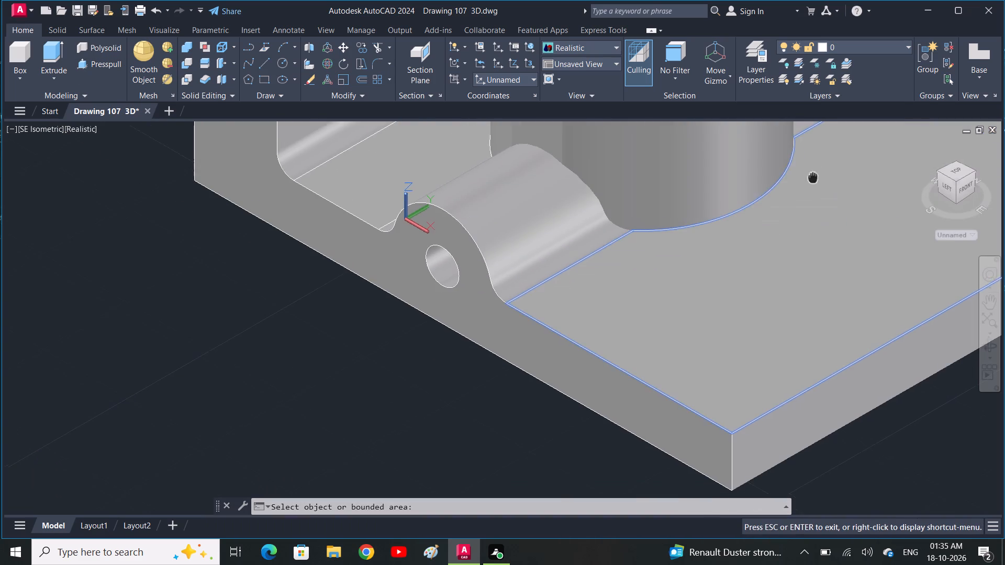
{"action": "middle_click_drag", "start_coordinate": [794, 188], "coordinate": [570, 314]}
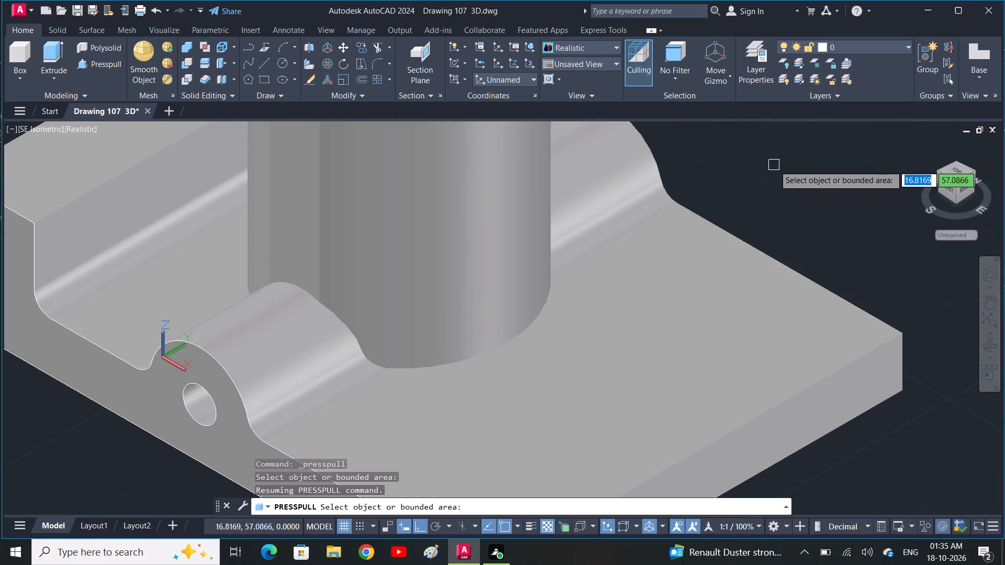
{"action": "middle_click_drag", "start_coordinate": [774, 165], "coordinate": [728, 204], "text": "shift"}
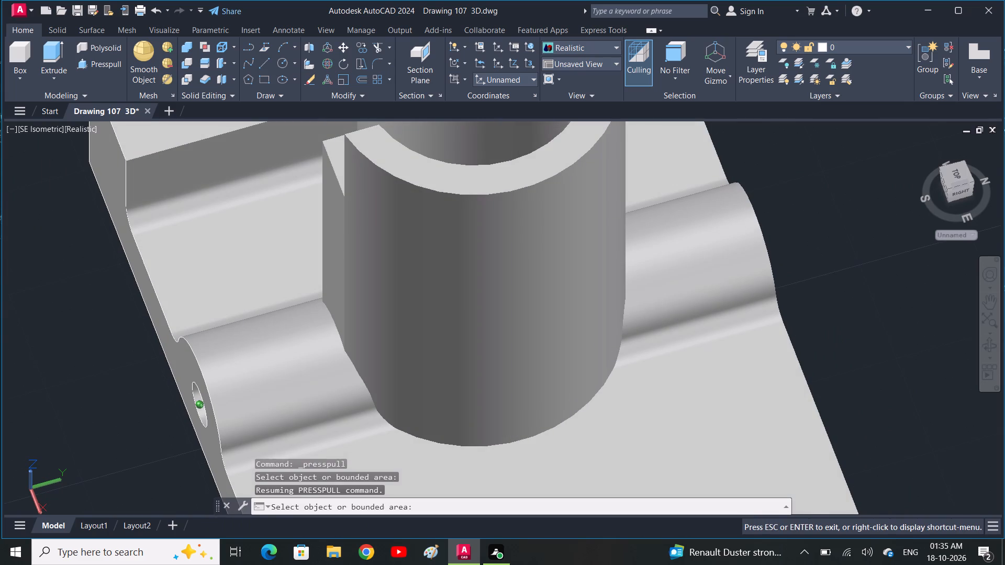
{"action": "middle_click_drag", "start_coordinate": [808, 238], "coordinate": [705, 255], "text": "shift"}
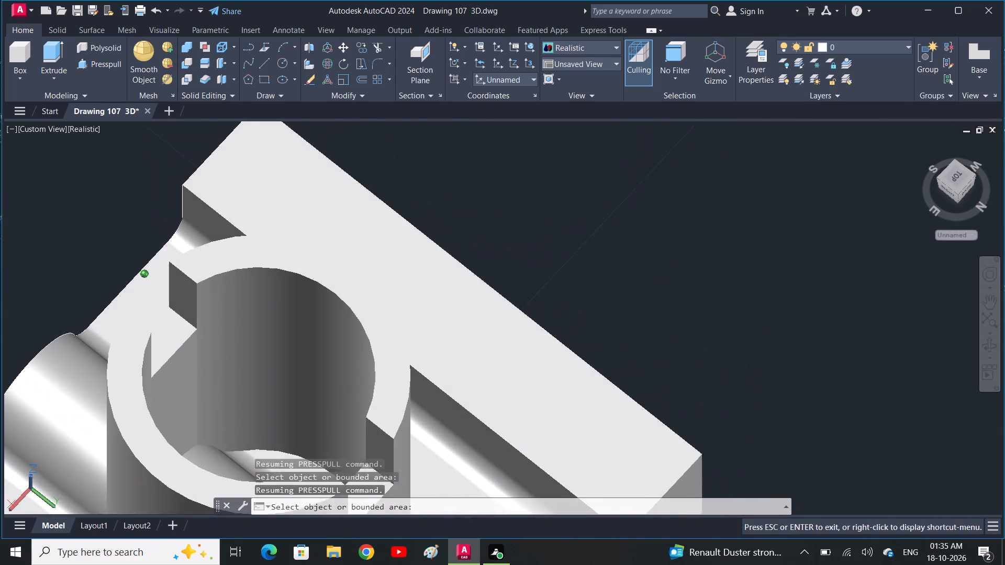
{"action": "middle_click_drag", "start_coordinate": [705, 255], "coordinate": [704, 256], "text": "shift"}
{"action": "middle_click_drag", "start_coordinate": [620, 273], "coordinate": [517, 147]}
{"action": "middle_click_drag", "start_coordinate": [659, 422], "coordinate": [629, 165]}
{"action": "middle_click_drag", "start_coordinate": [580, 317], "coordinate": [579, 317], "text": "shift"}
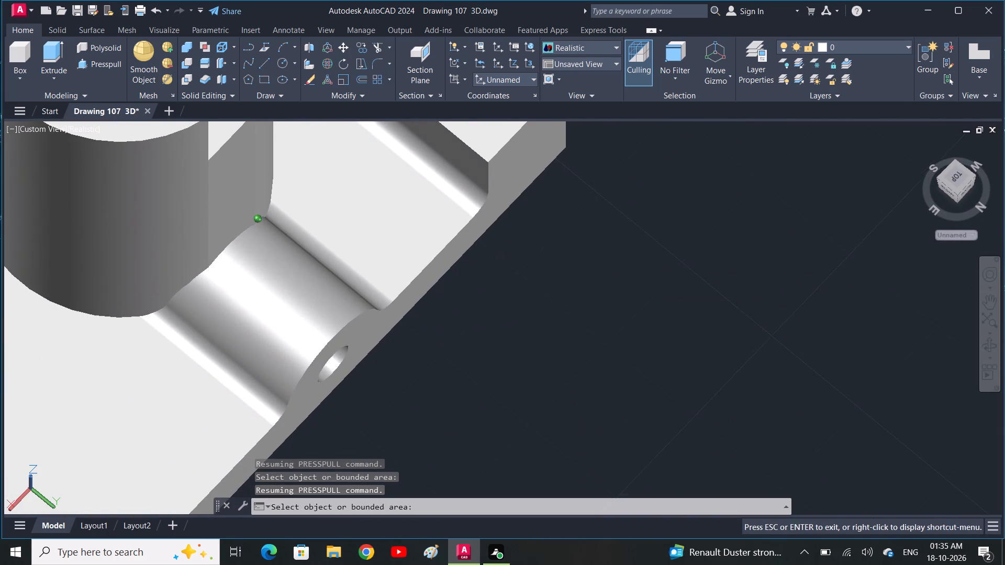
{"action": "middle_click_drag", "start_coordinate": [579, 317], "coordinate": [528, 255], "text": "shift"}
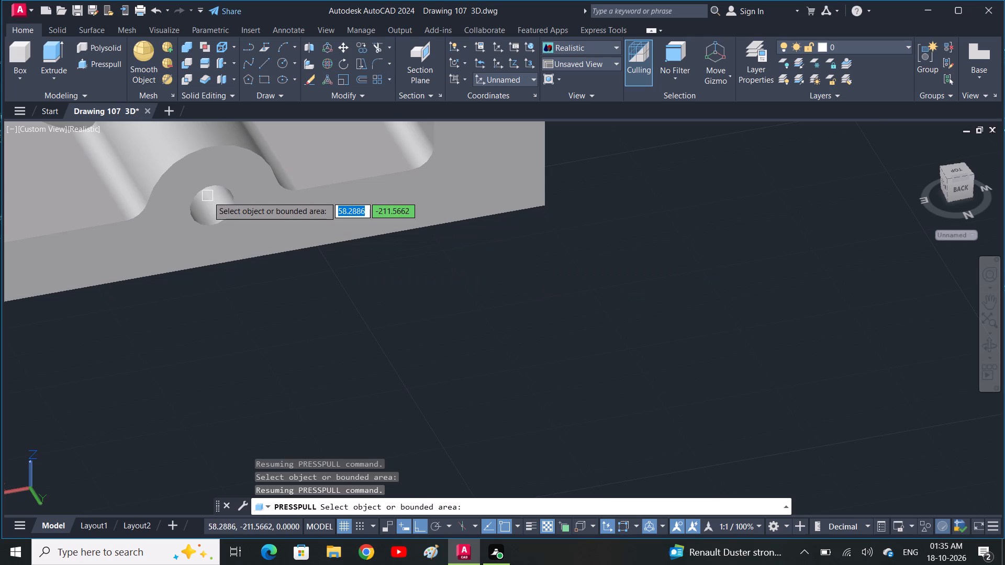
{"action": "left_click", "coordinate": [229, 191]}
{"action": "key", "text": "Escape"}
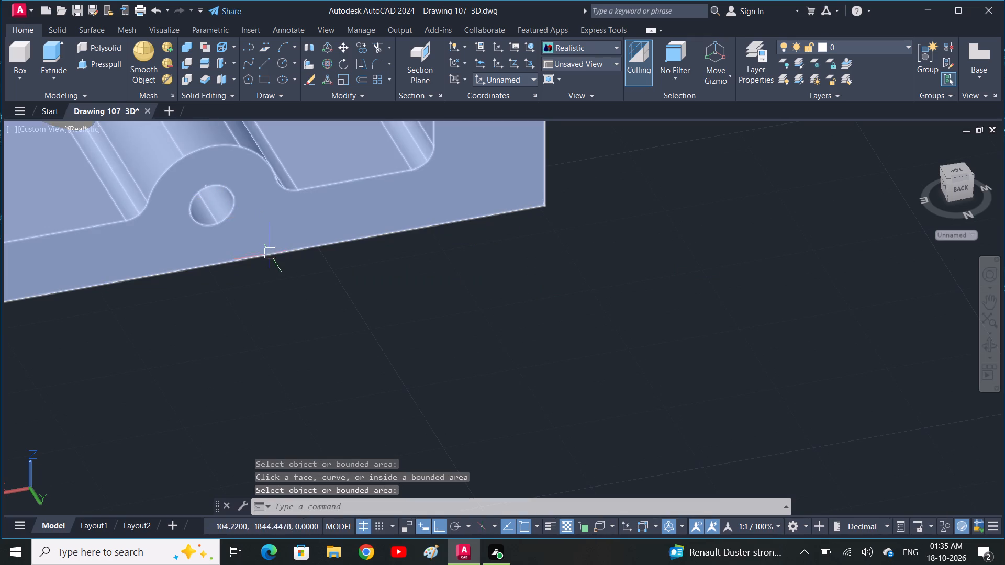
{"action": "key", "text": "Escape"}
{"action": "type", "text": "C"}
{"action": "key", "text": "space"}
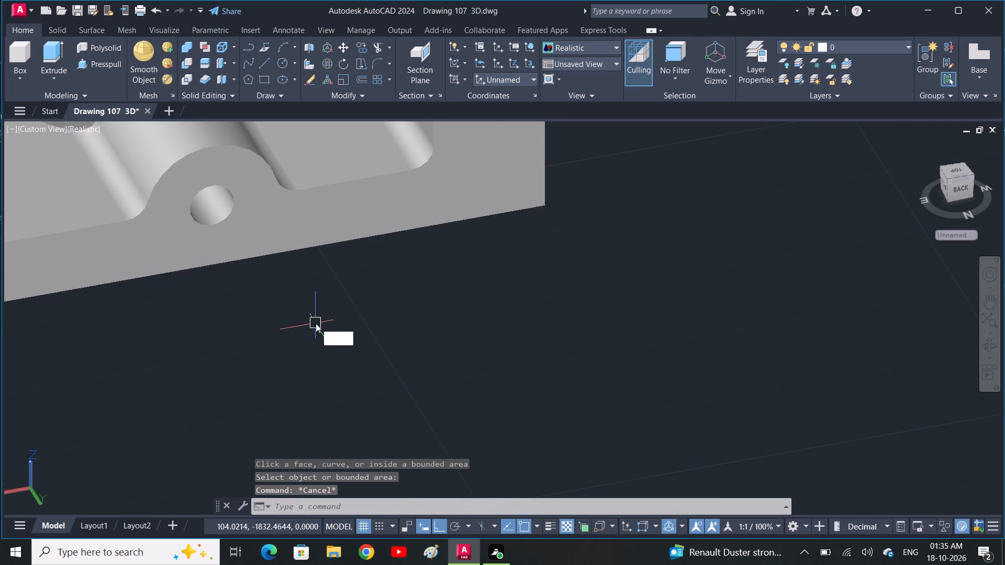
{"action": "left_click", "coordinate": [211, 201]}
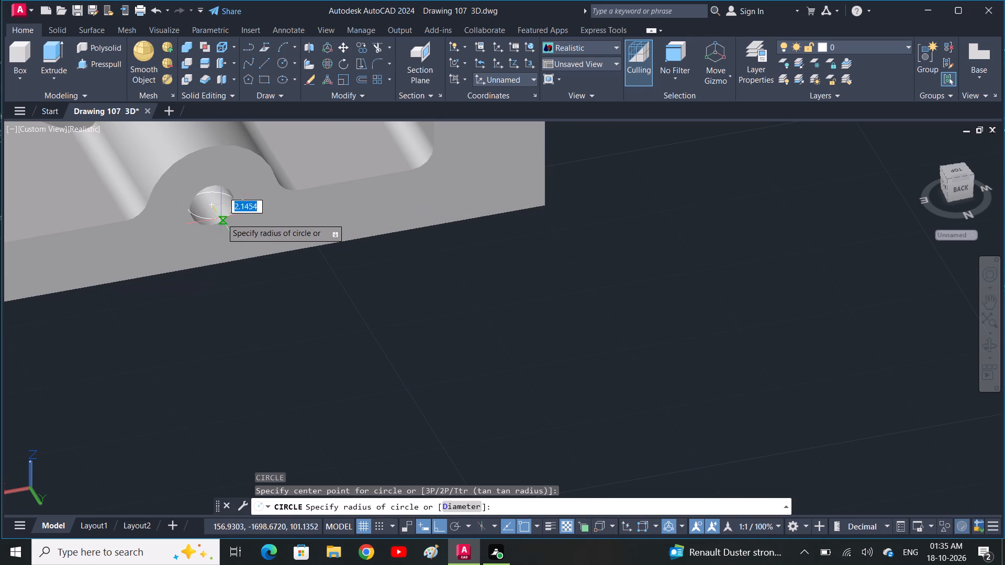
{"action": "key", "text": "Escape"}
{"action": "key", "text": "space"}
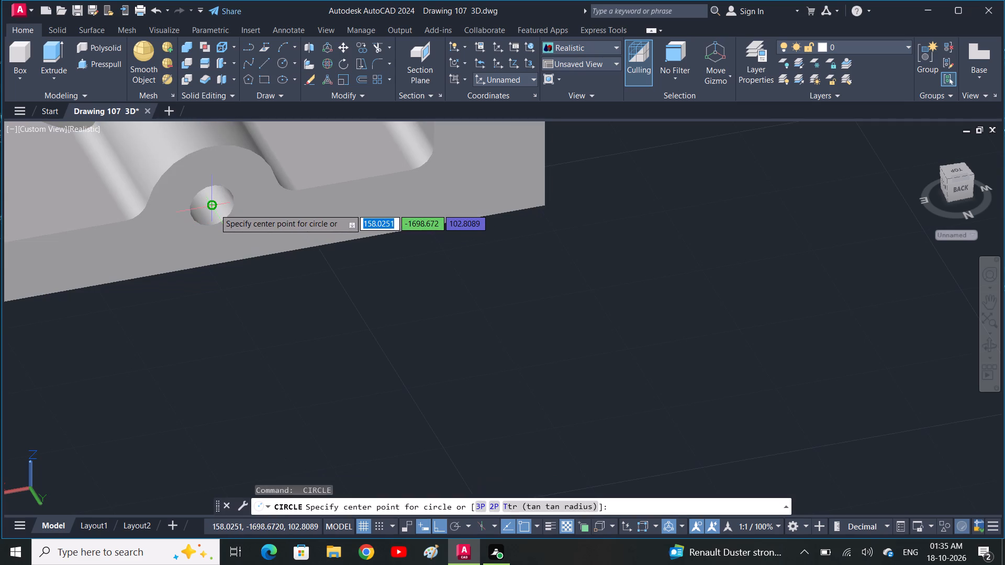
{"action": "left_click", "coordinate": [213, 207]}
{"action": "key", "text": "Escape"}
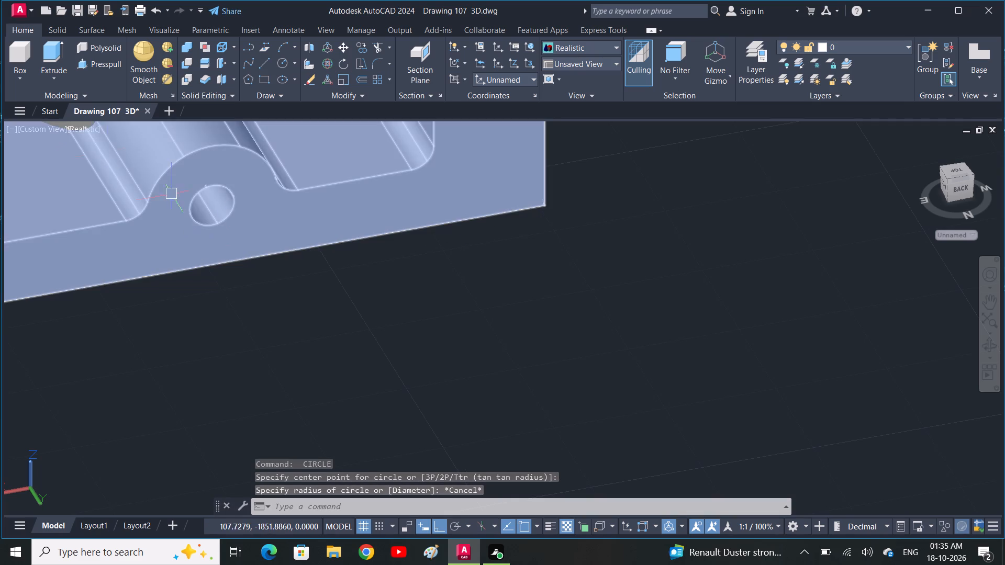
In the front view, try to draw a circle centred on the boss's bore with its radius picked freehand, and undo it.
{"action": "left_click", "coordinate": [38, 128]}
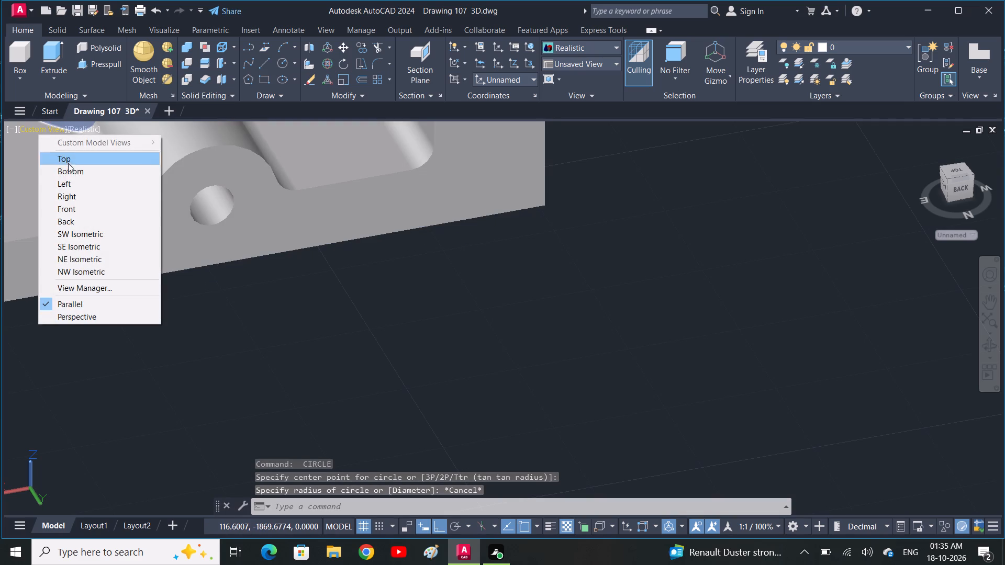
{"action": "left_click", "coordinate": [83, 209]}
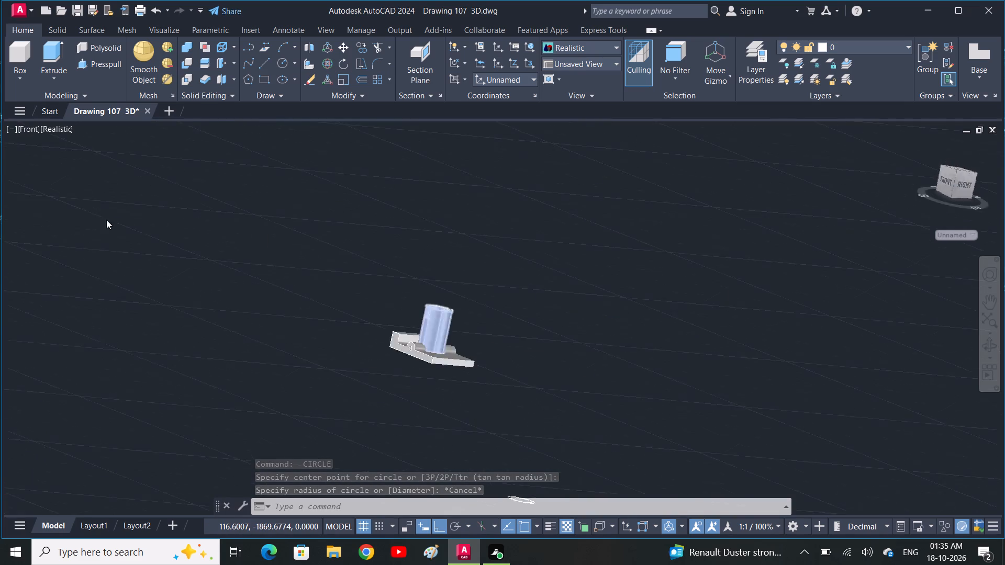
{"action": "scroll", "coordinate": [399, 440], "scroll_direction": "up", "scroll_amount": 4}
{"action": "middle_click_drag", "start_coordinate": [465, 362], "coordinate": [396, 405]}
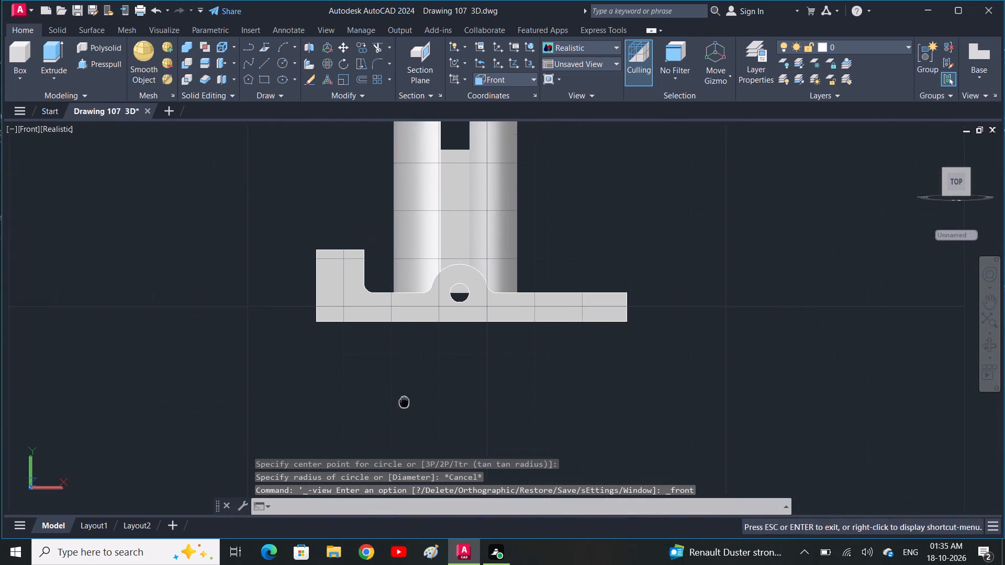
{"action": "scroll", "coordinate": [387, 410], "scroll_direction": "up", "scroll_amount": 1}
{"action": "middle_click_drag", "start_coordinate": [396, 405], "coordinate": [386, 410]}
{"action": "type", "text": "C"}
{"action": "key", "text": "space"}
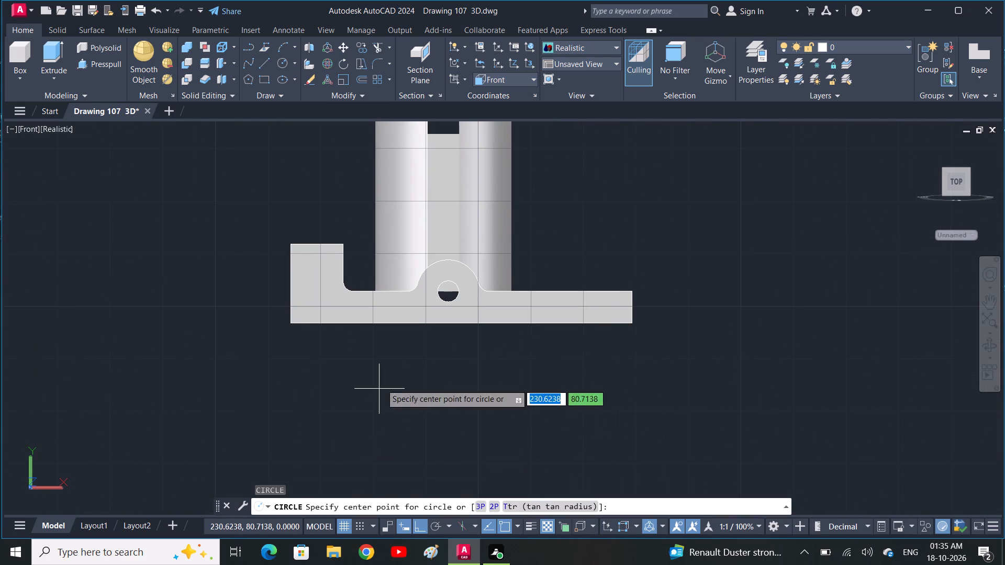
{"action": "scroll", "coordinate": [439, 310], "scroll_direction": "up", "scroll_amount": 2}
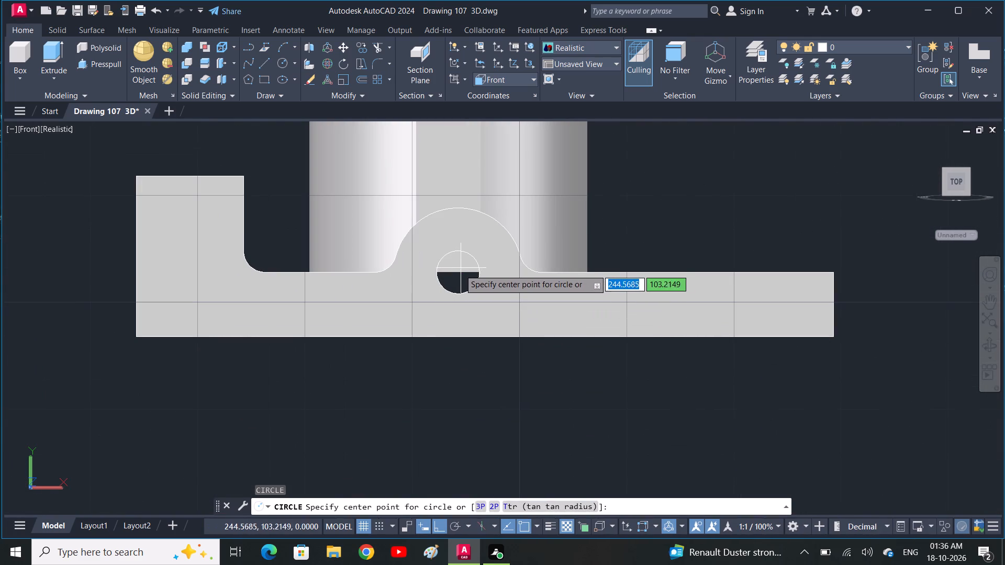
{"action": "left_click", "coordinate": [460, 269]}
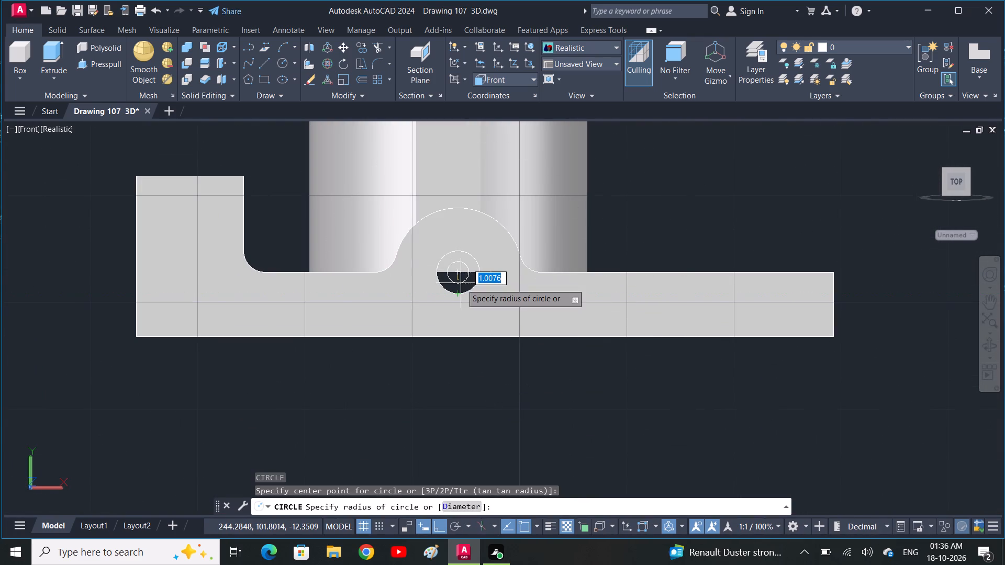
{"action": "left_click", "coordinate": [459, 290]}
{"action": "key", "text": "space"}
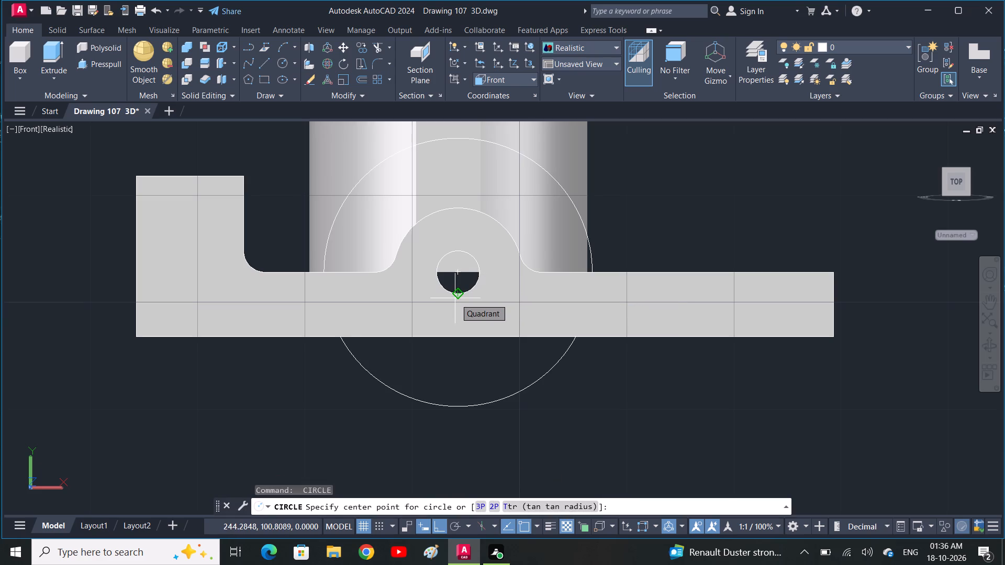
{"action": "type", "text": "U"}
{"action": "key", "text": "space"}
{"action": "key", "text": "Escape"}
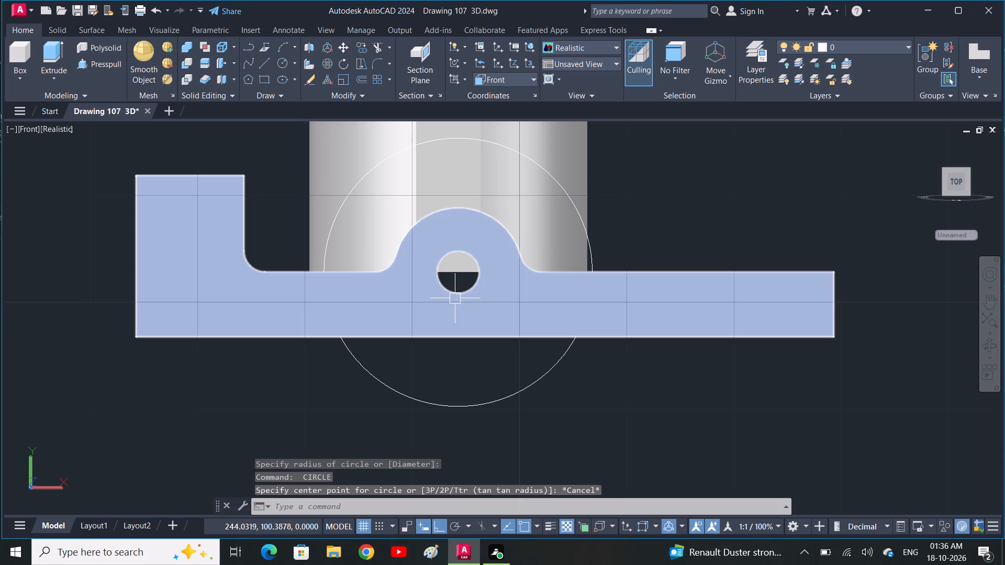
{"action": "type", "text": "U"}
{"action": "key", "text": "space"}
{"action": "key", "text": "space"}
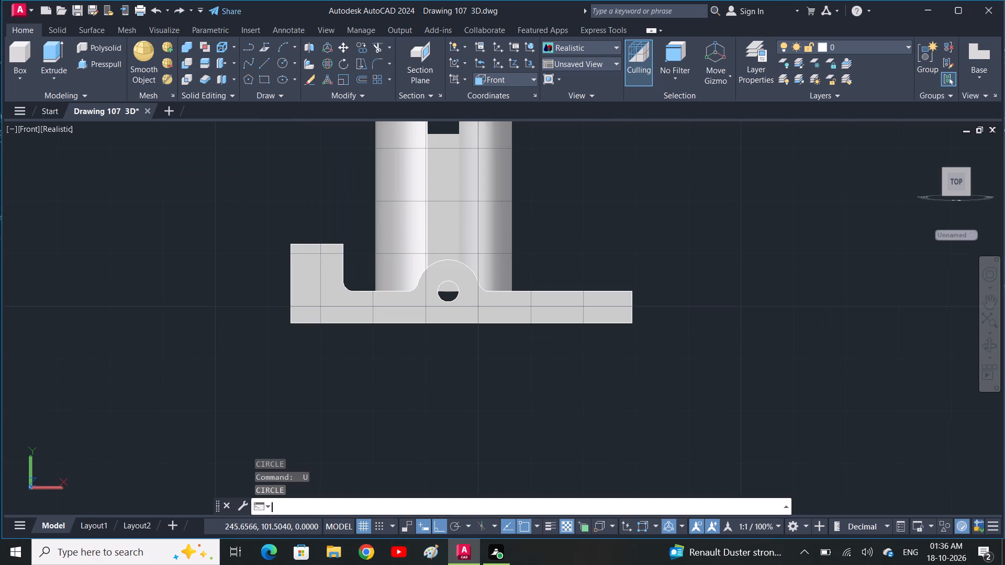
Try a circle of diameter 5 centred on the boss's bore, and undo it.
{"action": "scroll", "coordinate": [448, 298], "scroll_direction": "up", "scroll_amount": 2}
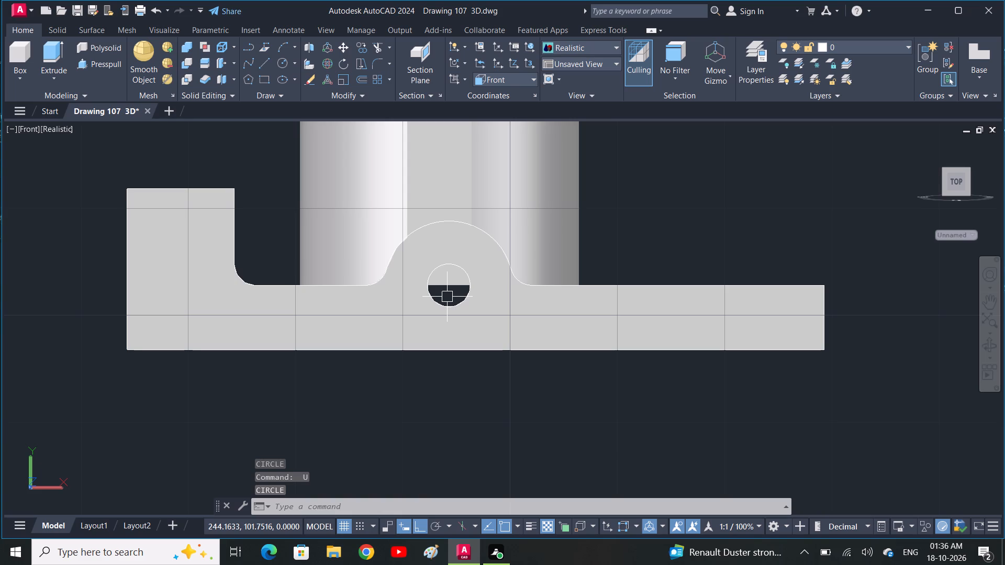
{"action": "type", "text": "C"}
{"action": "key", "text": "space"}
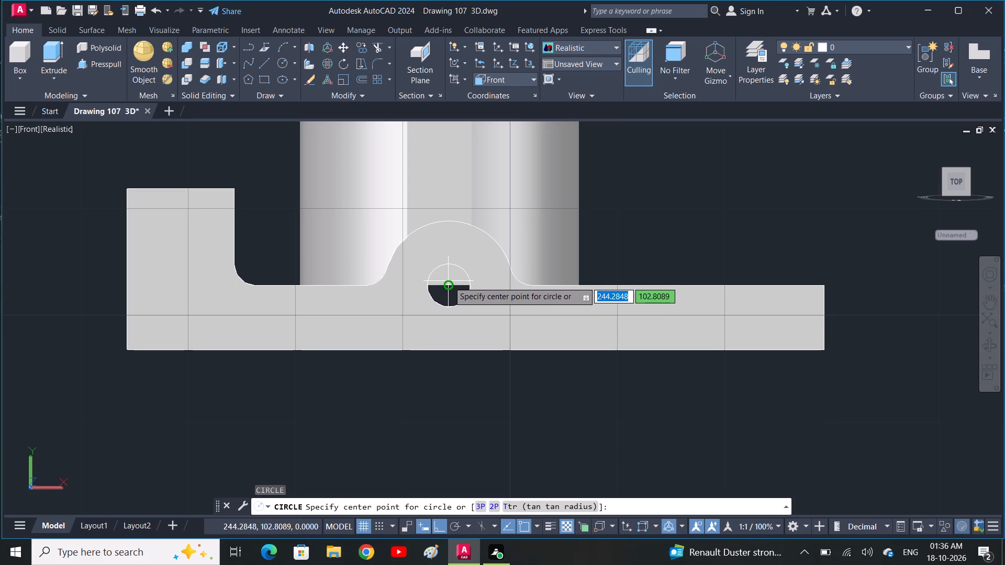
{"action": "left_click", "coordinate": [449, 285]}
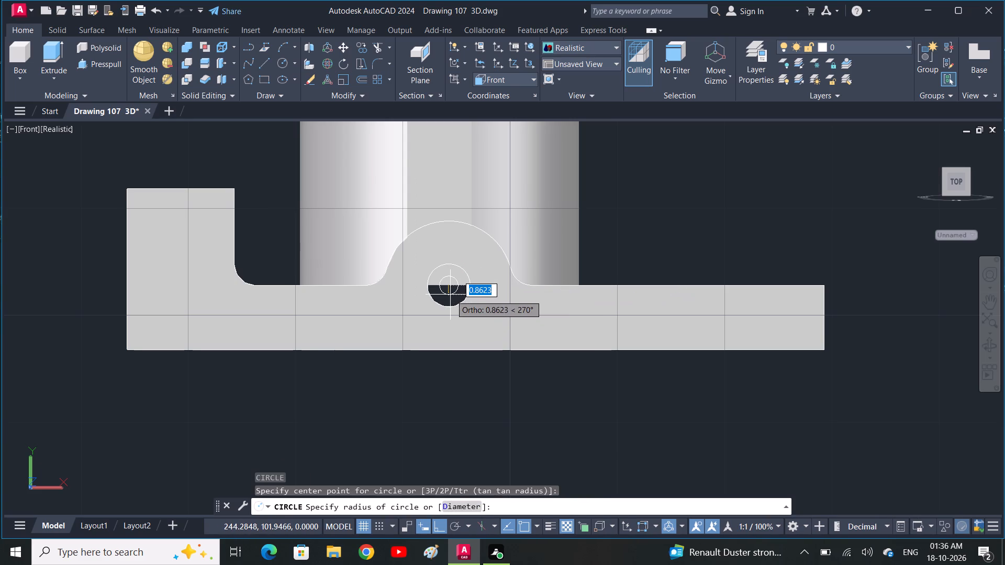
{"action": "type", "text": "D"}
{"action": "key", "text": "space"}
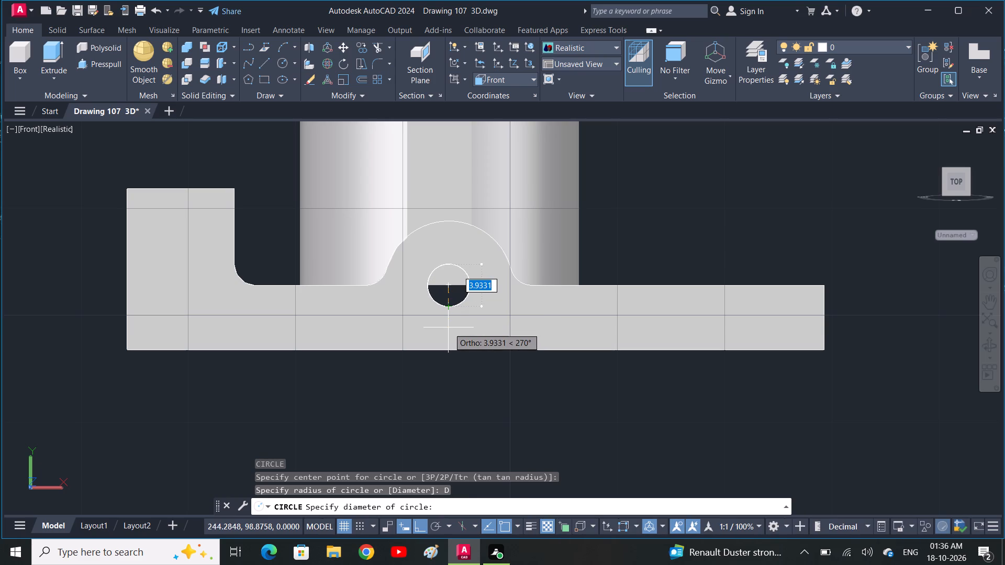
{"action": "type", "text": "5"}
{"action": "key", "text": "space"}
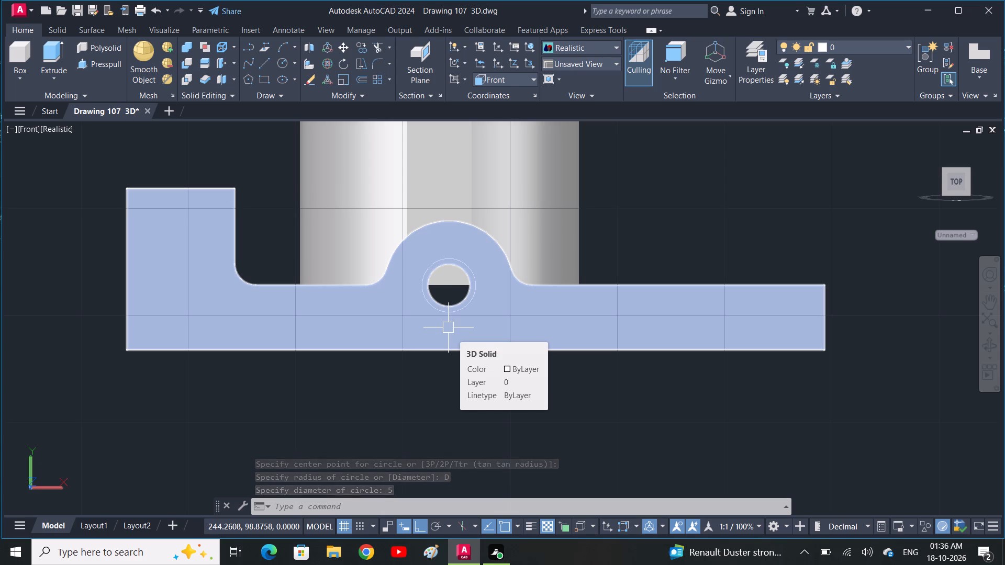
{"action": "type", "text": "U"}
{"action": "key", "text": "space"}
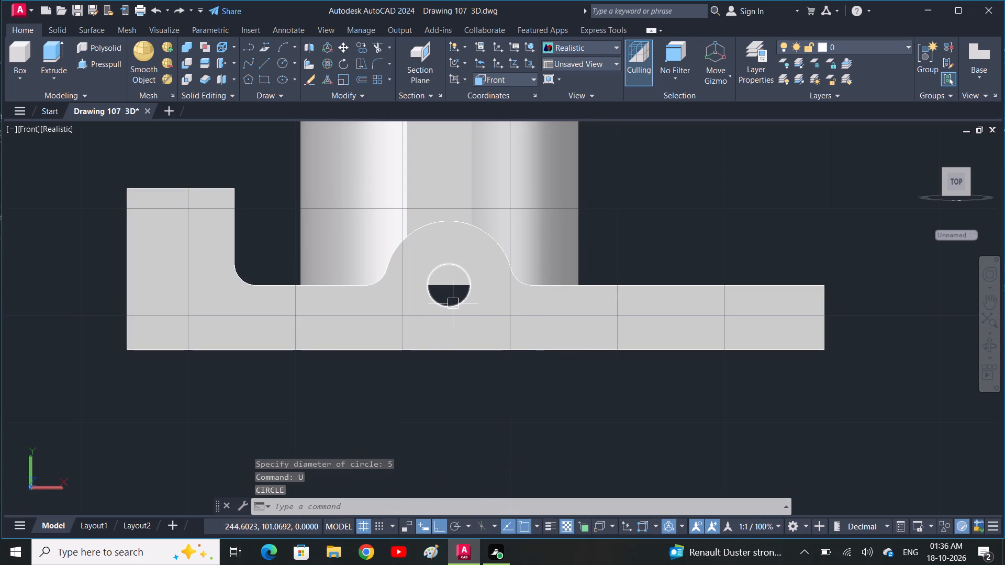
Draw a circle of radius 2 centred on the boss's bore.
{"action": "type", "text": "C"}
{"action": "key", "text": "space"}
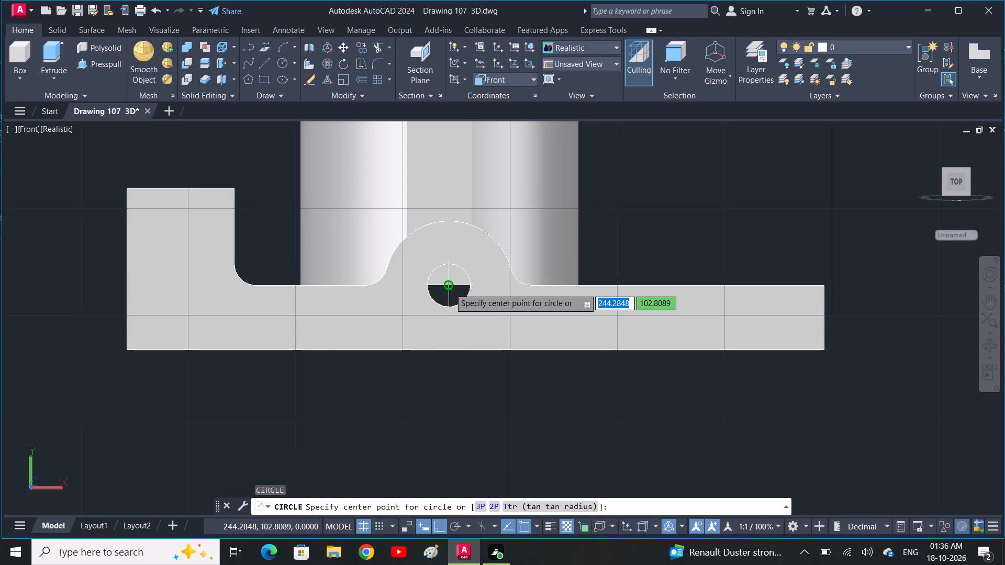
{"action": "left_click", "coordinate": [450, 288]}
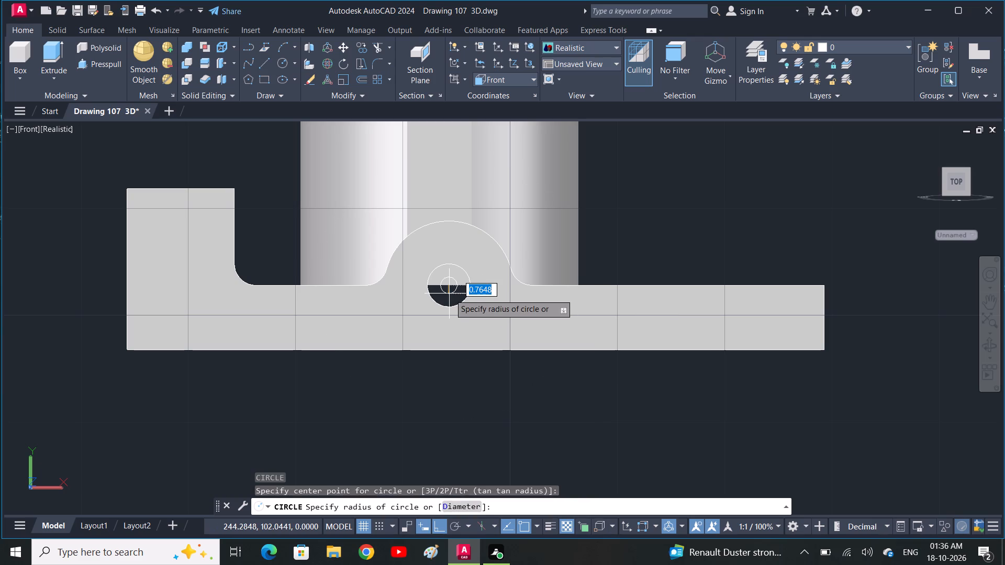
{"action": "type", "text": "2"}
{"action": "key", "text": "space"}
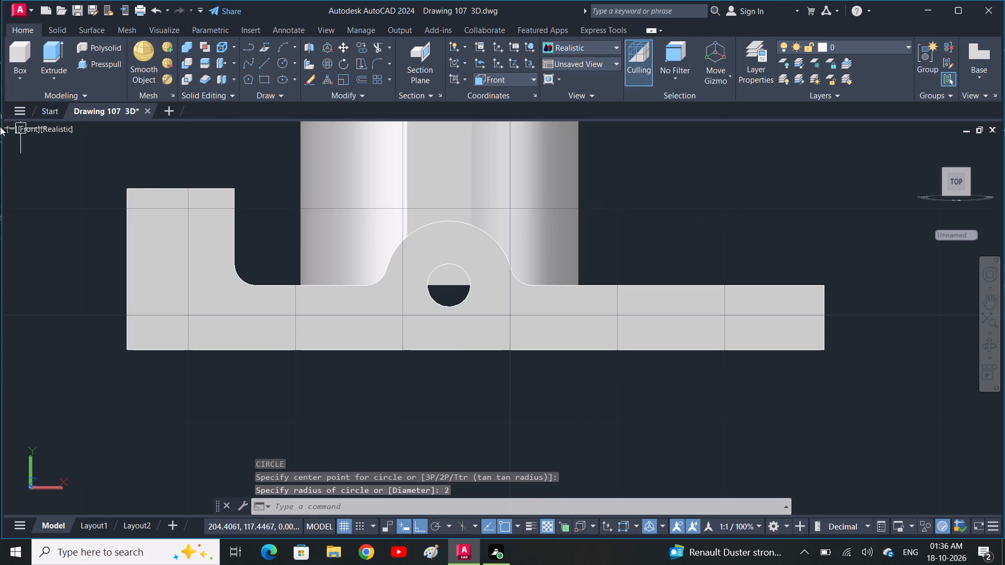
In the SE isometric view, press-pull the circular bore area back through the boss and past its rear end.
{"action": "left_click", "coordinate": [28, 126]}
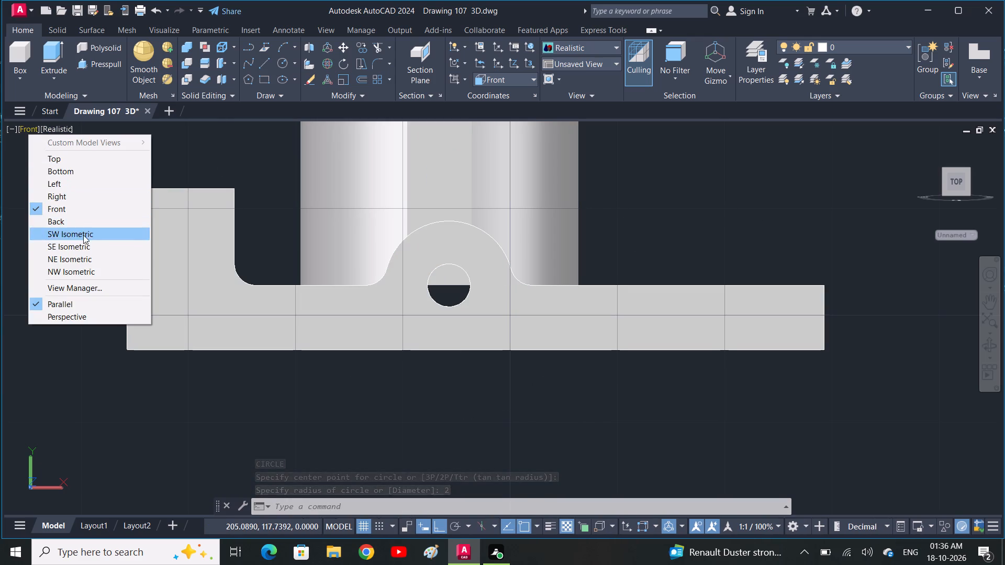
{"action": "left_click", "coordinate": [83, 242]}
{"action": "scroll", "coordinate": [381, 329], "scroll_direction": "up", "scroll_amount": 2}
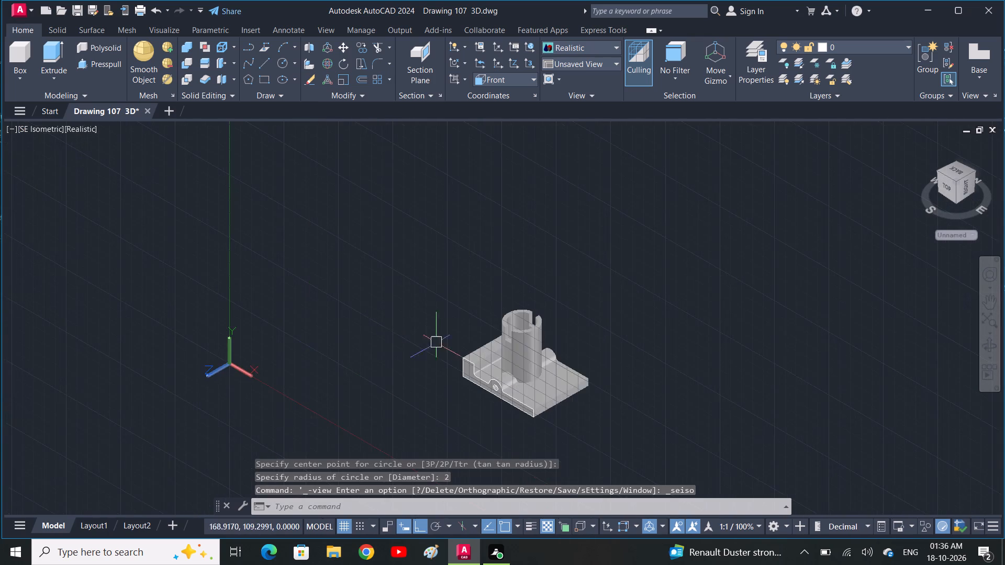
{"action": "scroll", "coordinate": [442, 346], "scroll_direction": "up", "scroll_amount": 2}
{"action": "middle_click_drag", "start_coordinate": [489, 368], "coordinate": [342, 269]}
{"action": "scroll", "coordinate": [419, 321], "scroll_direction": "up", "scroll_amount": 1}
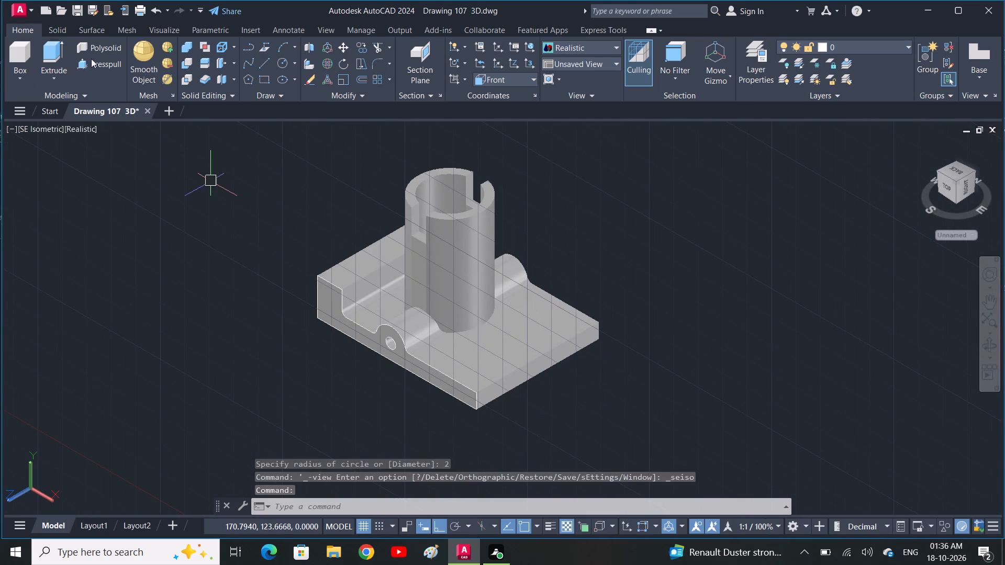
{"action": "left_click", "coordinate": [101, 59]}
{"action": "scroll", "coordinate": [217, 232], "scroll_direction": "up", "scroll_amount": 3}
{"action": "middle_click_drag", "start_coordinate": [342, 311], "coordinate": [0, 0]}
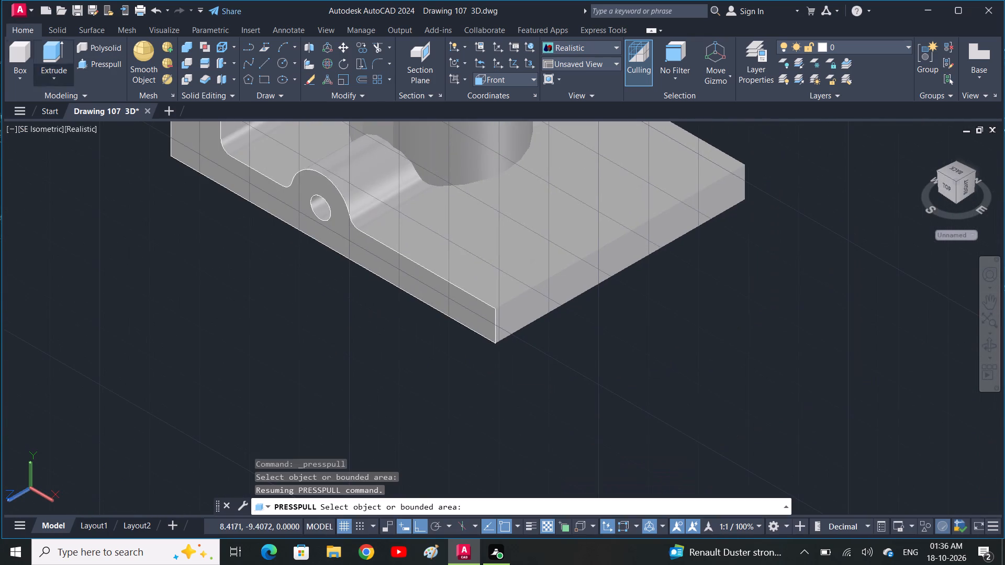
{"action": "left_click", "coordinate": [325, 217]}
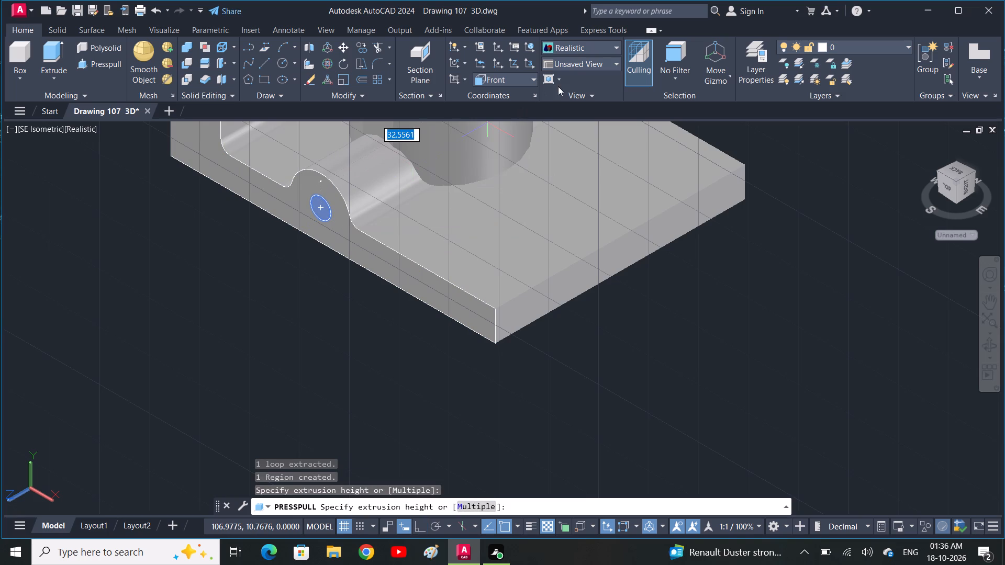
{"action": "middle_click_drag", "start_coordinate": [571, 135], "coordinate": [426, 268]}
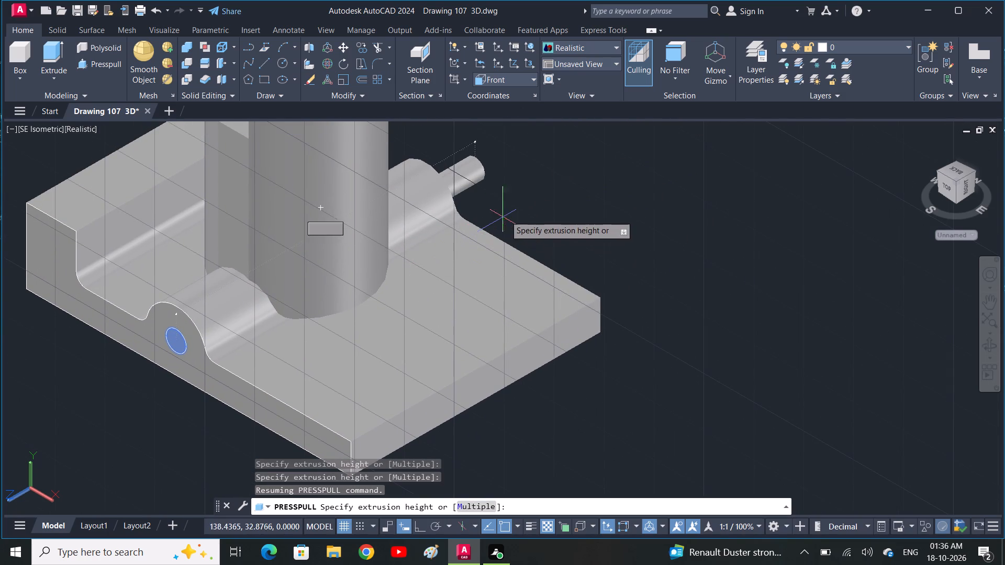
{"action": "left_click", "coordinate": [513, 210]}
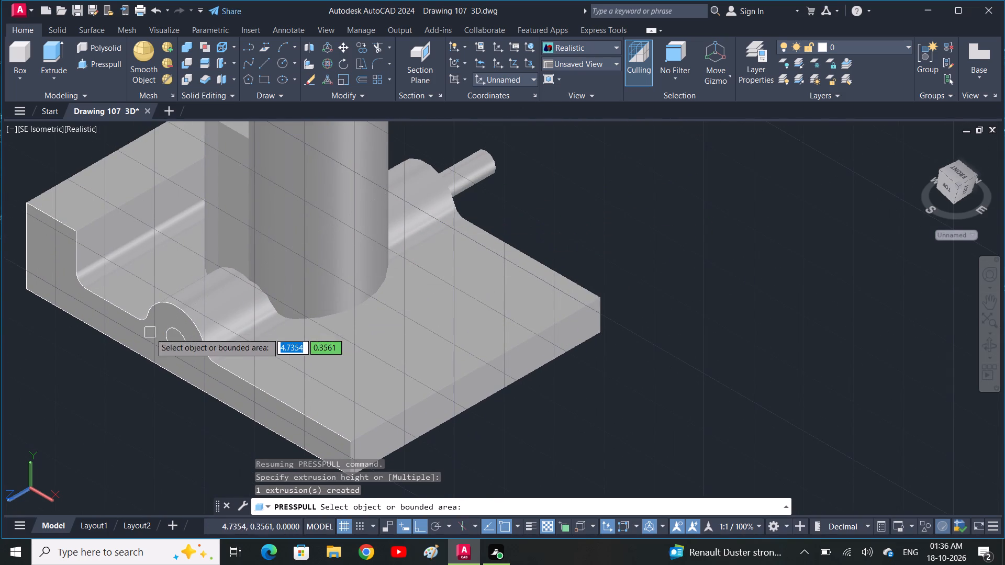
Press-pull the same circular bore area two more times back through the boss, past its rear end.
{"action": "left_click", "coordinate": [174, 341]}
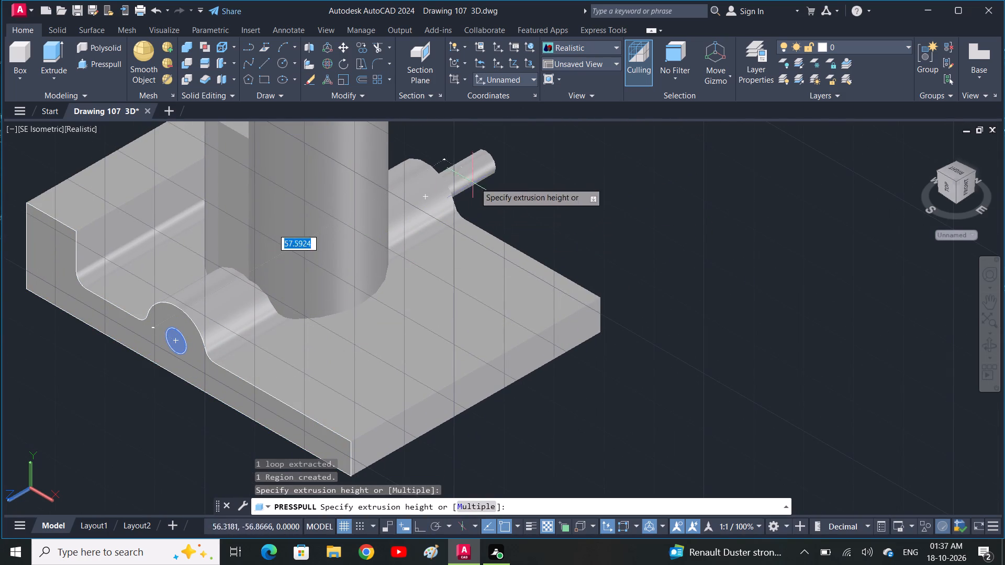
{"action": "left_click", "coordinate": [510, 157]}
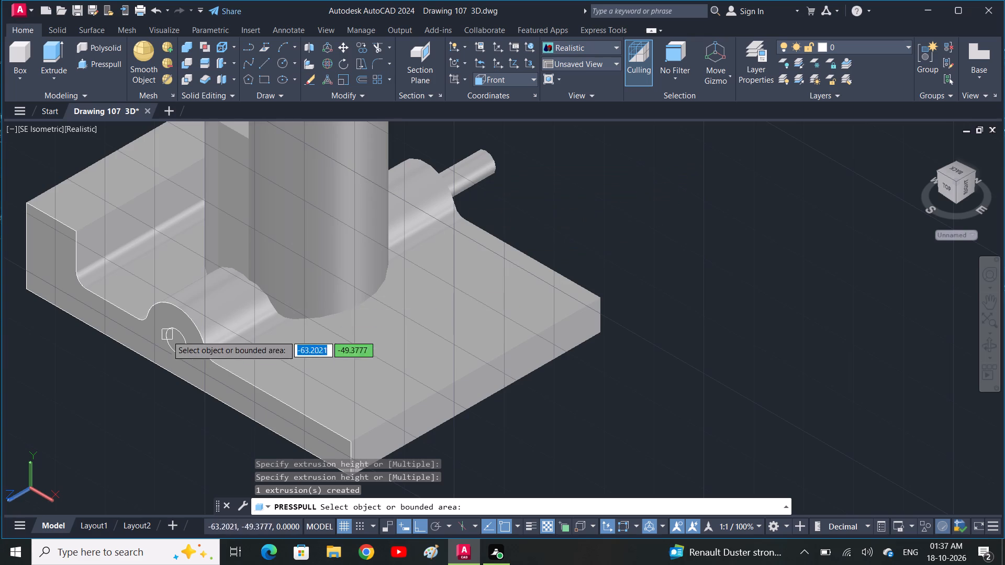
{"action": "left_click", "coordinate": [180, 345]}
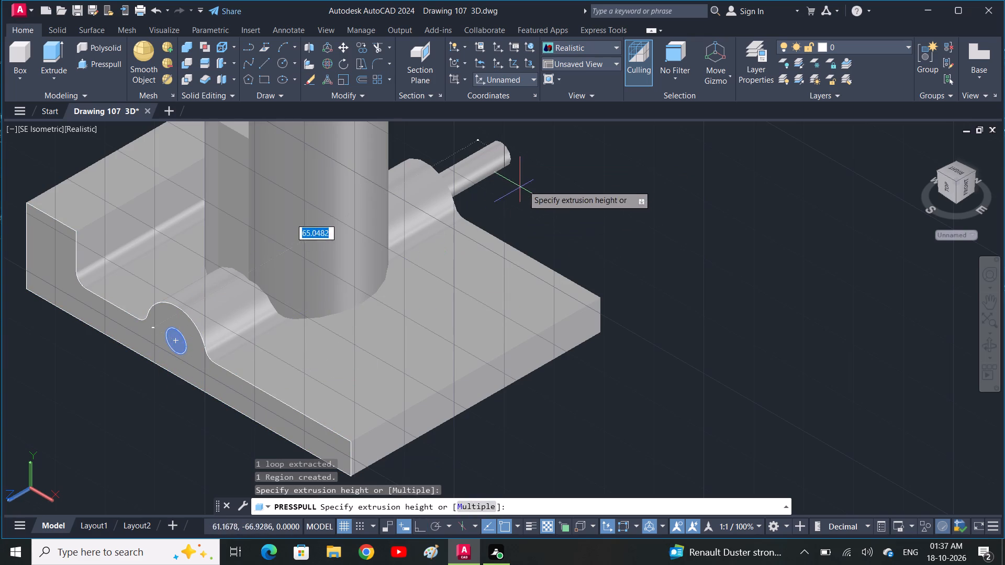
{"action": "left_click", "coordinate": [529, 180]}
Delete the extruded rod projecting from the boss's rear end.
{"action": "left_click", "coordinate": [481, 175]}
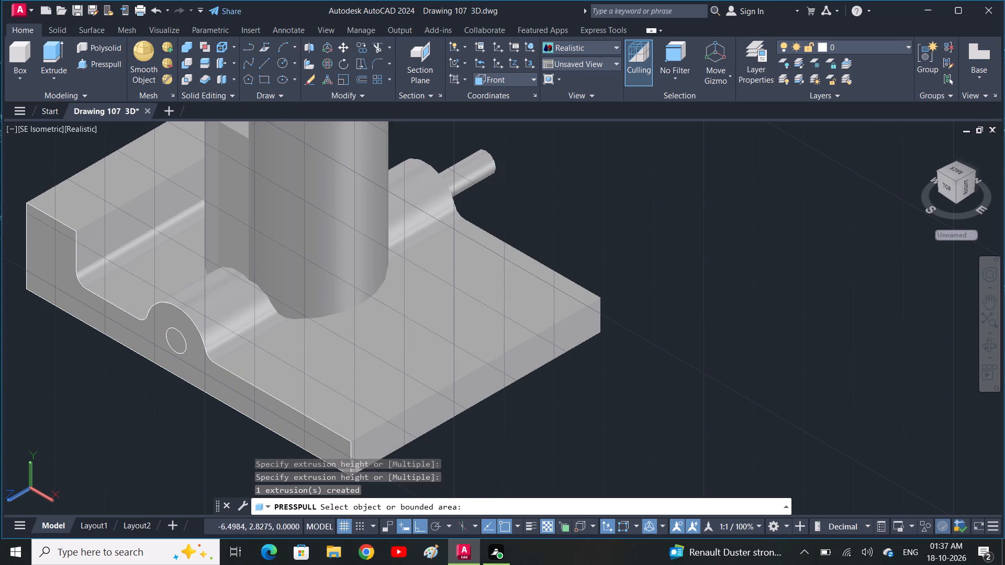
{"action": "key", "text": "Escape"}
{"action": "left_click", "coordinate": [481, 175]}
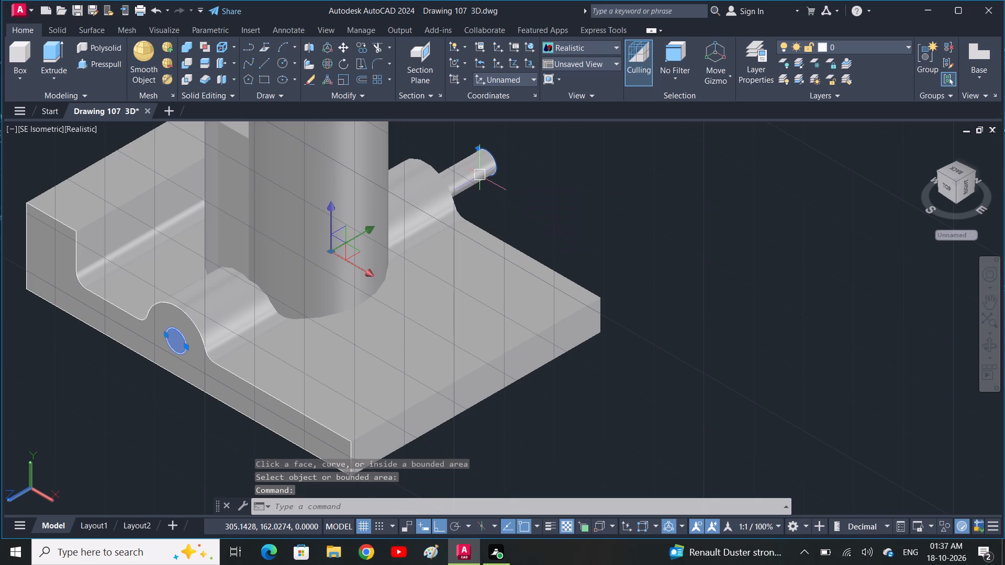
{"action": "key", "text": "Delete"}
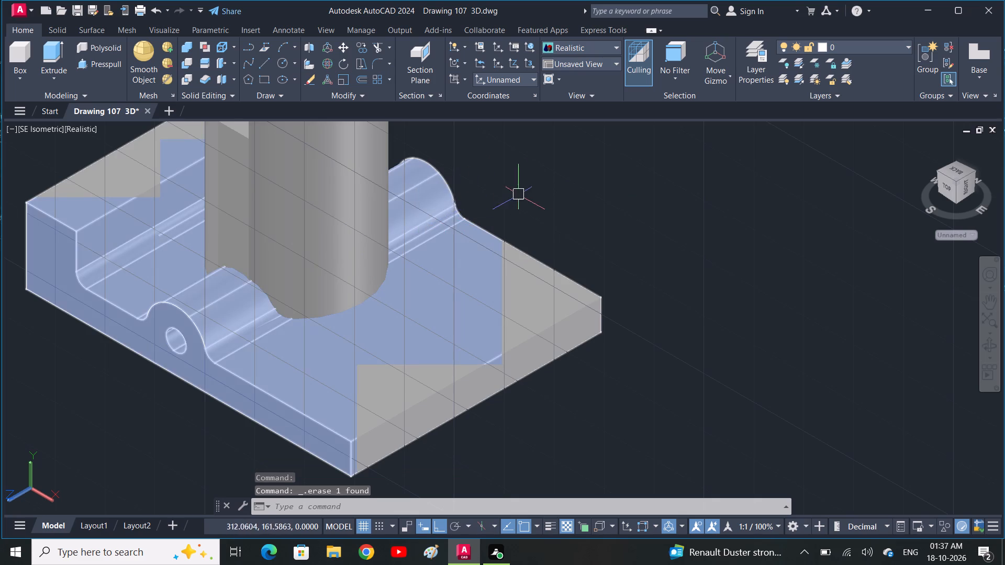
Examine the boss's bore and the tube's lower end from the front, below and the side.
{"action": "middle_click_drag", "start_coordinate": [531, 185], "coordinate": [630, 118], "text": "shift"}
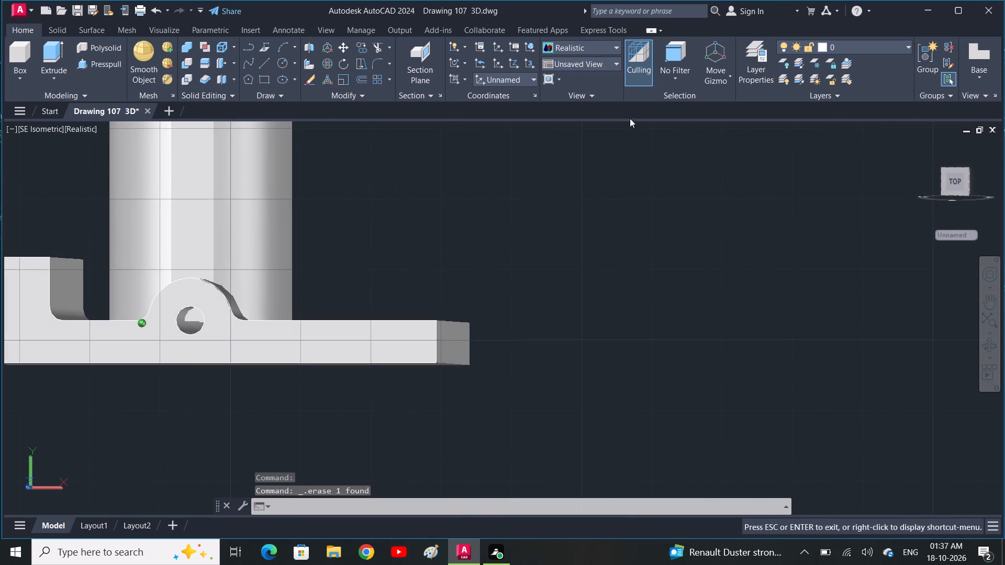
{"action": "middle_click_drag", "start_coordinate": [630, 118], "coordinate": [609, 121], "text": "shift"}
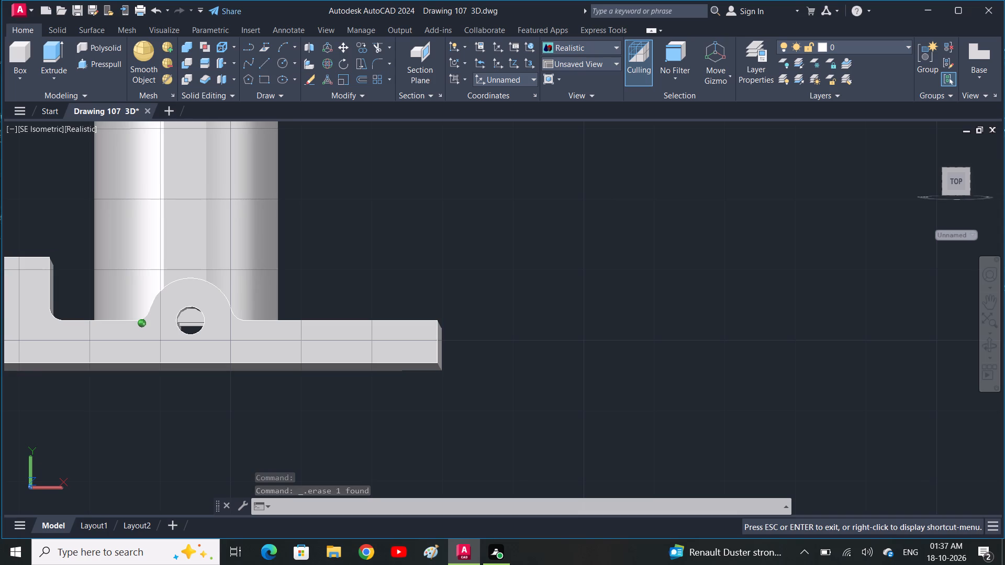
{"action": "middle_click_drag", "start_coordinate": [609, 121], "coordinate": [611, 128], "text": "shift"}
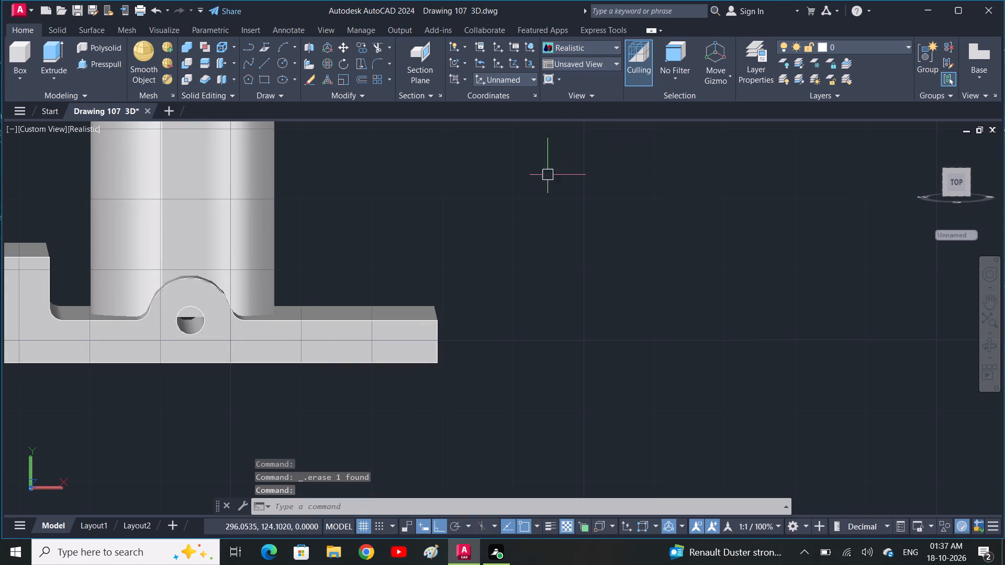
{"action": "scroll", "coordinate": [363, 267], "scroll_direction": "up", "scroll_amount": 2}
{"action": "middle_click_drag", "start_coordinate": [314, 299], "coordinate": [516, 253], "text": "shift"}
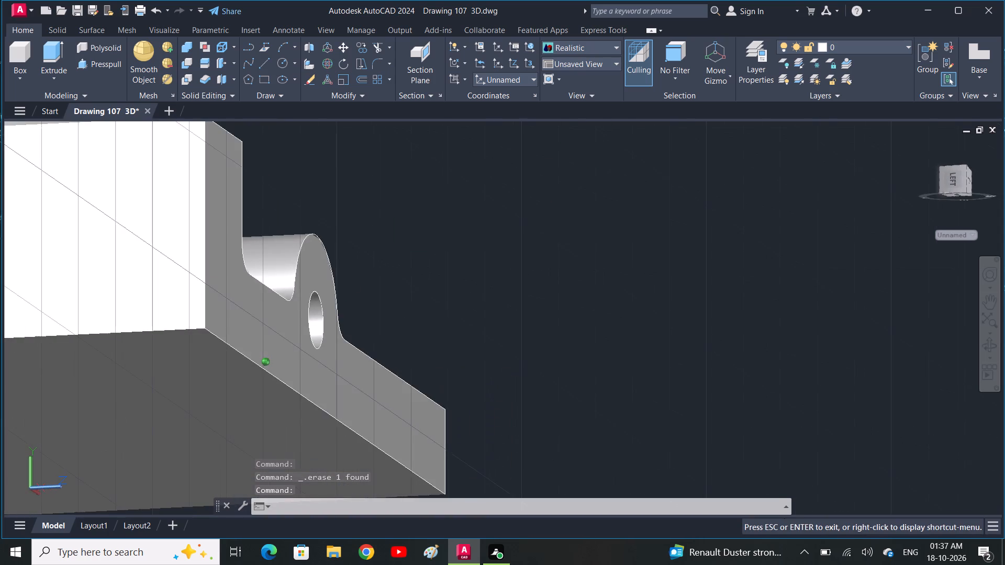
{"action": "middle_click_drag", "start_coordinate": [516, 253], "coordinate": [382, 257], "text": "shift"}
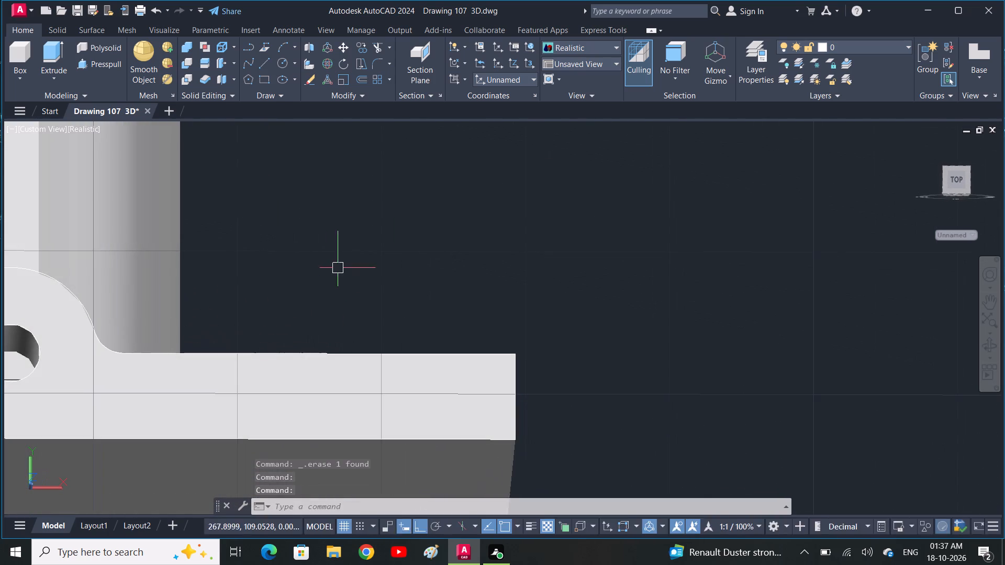
{"action": "middle_click_drag", "start_coordinate": [329, 270], "coordinate": [537, 329]}
{"action": "middle_click_drag", "start_coordinate": [537, 333], "coordinate": [535, 340]}
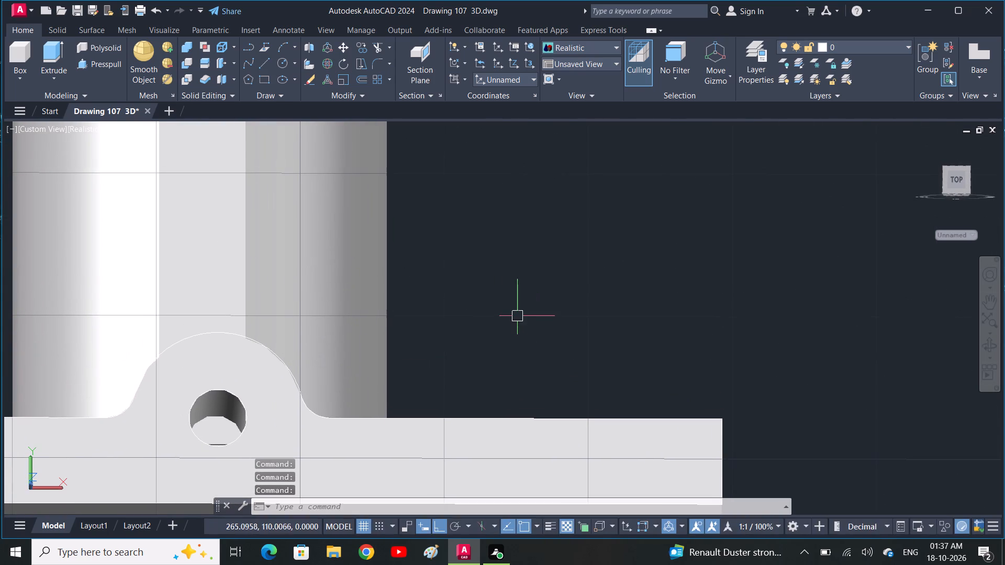
{"action": "middle_click_drag", "start_coordinate": [517, 317], "coordinate": [501, 345], "text": "shift"}
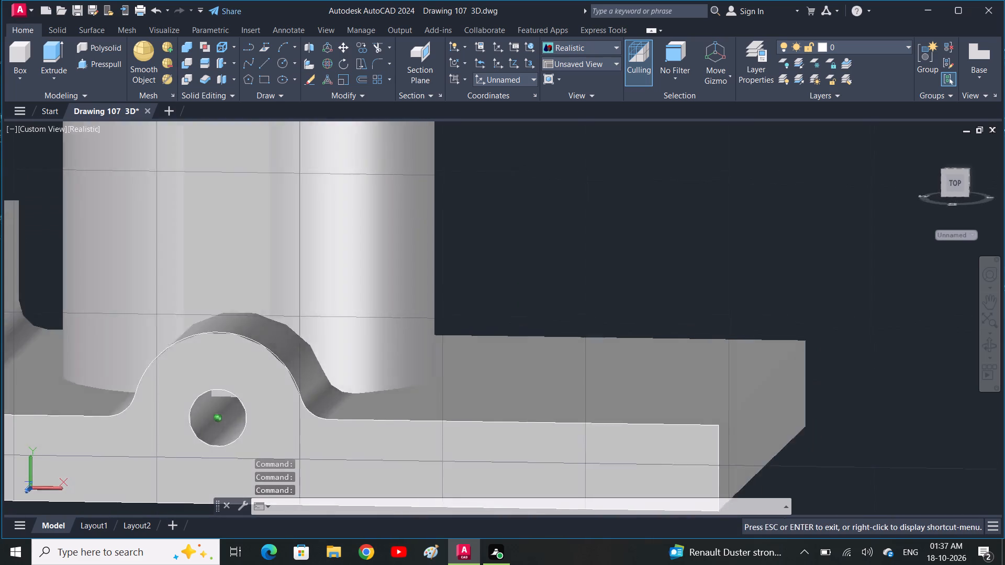
{"action": "middle_click_drag", "start_coordinate": [501, 345], "coordinate": [454, 346], "text": "shift"}
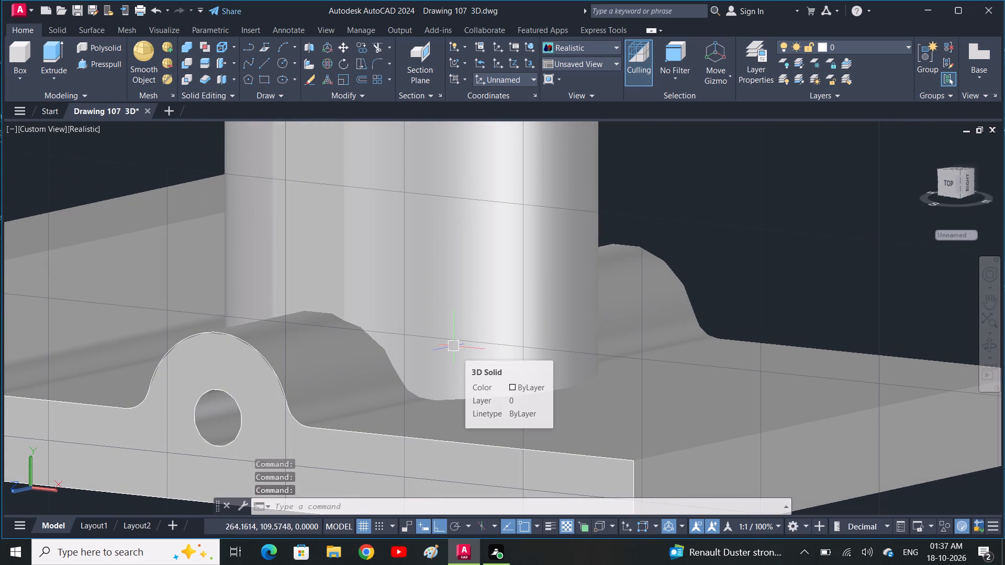
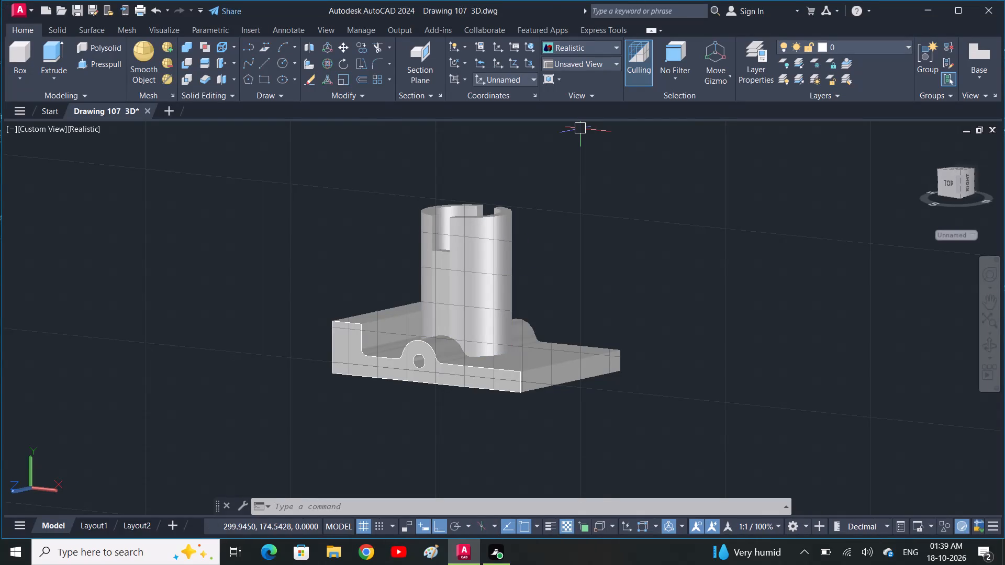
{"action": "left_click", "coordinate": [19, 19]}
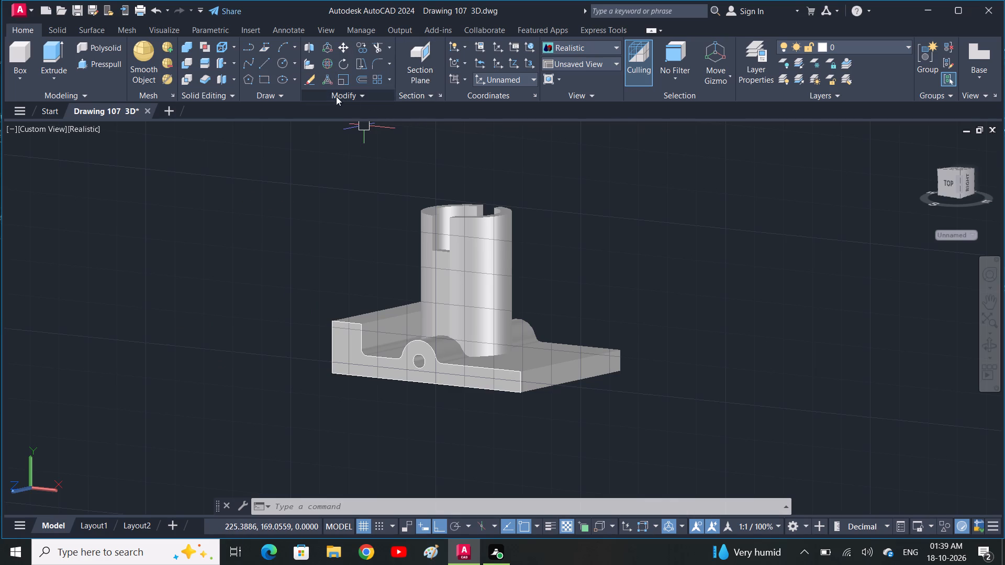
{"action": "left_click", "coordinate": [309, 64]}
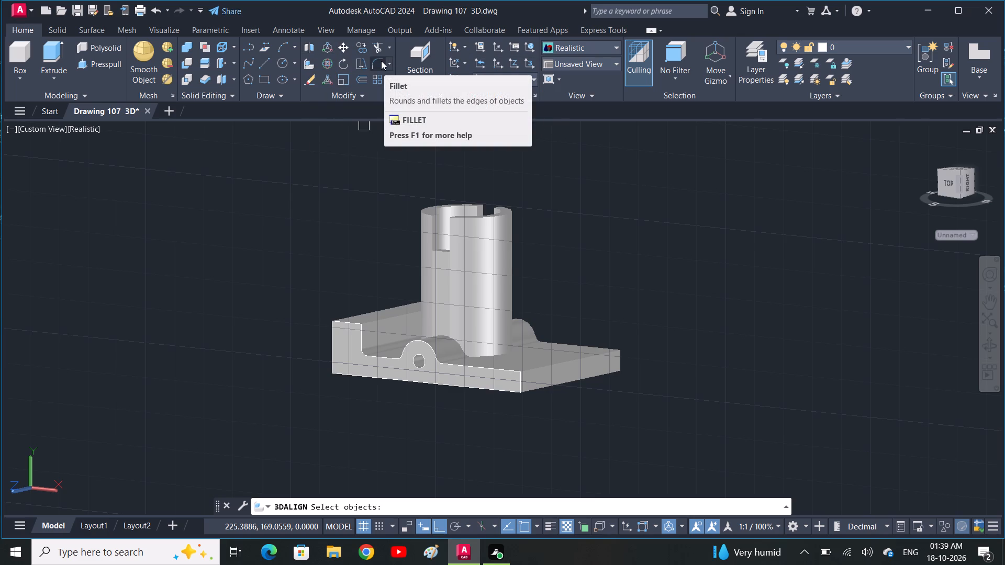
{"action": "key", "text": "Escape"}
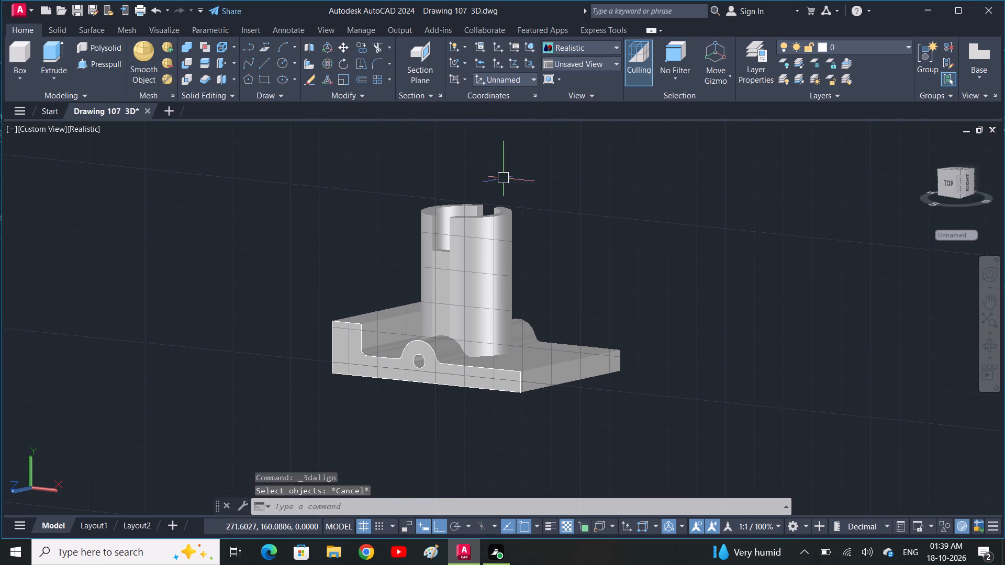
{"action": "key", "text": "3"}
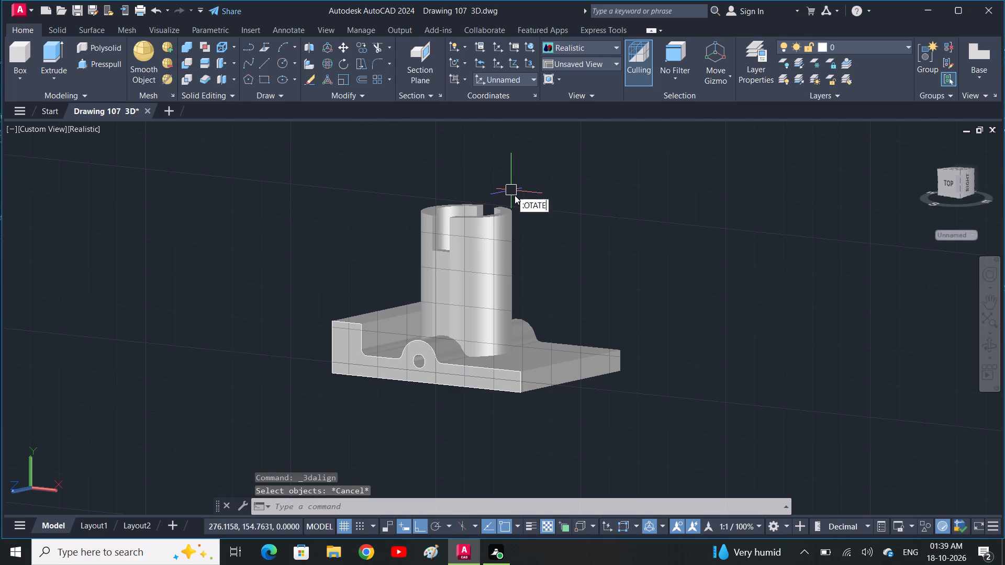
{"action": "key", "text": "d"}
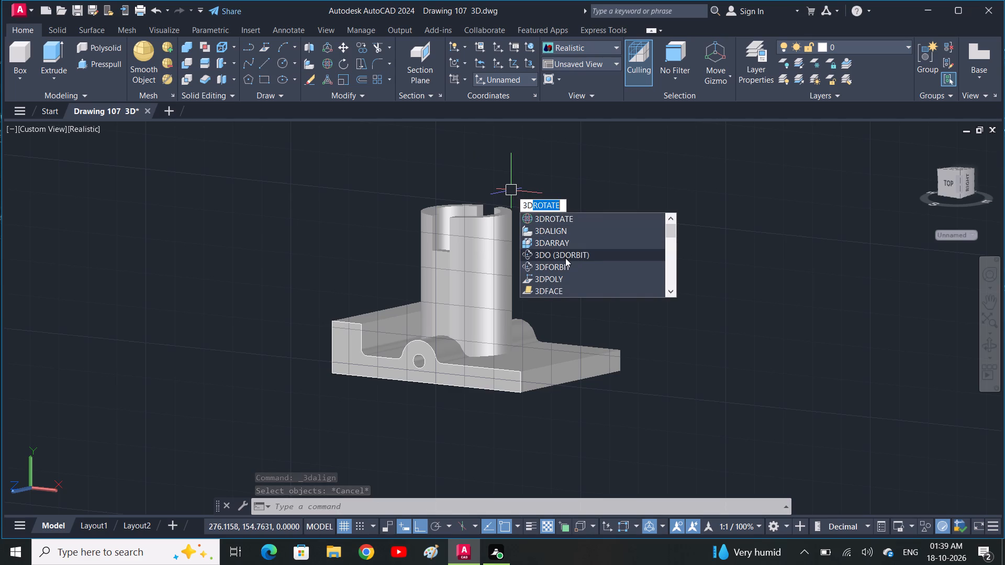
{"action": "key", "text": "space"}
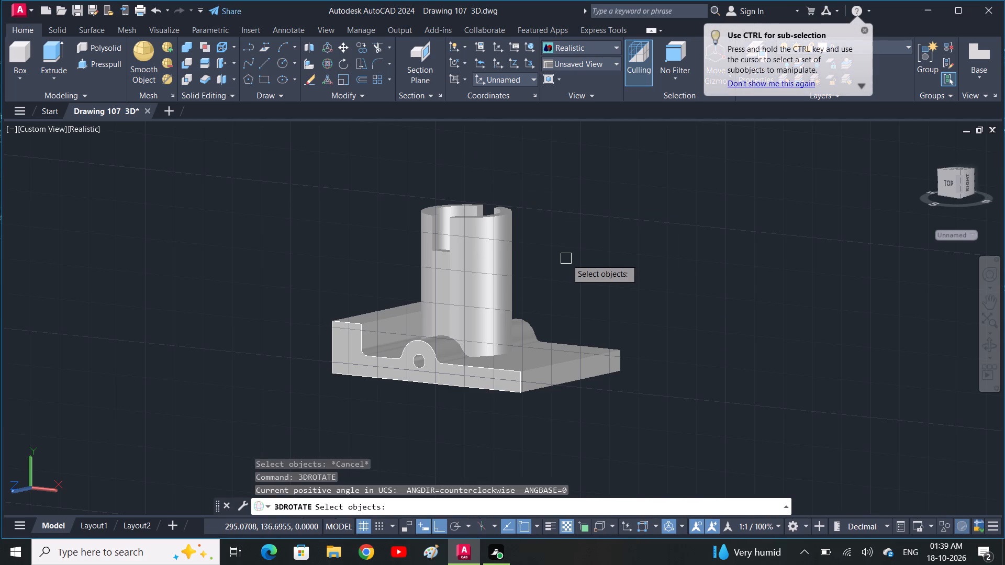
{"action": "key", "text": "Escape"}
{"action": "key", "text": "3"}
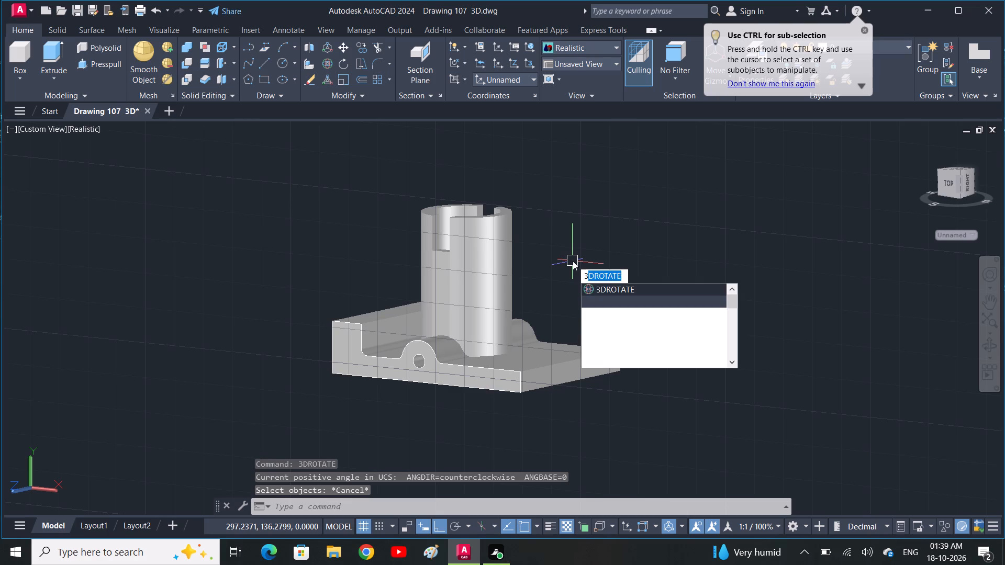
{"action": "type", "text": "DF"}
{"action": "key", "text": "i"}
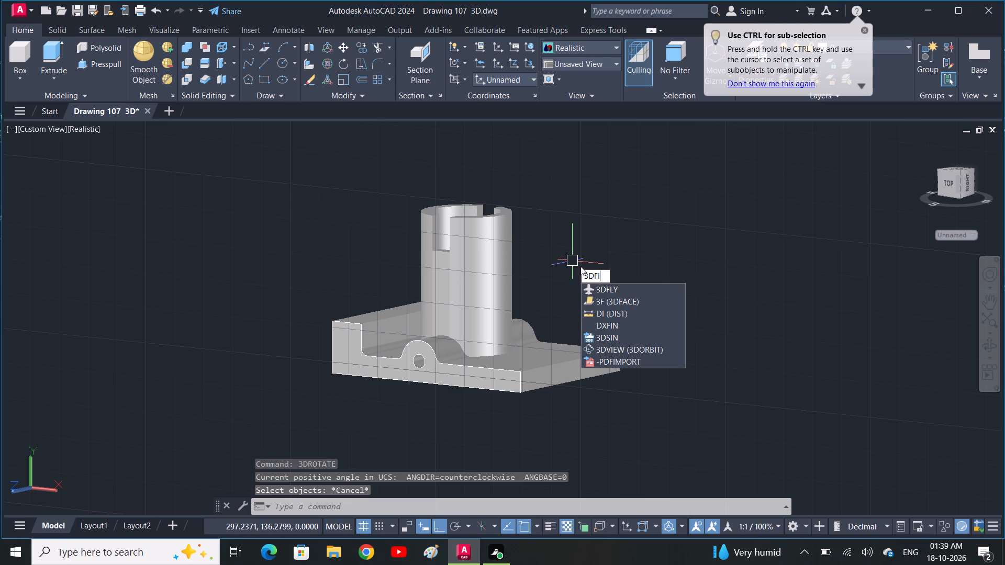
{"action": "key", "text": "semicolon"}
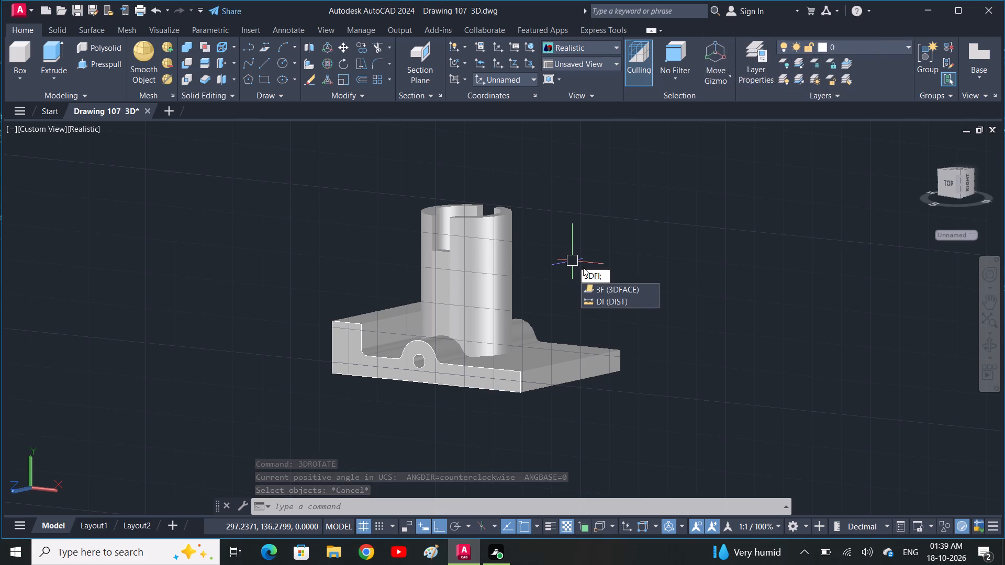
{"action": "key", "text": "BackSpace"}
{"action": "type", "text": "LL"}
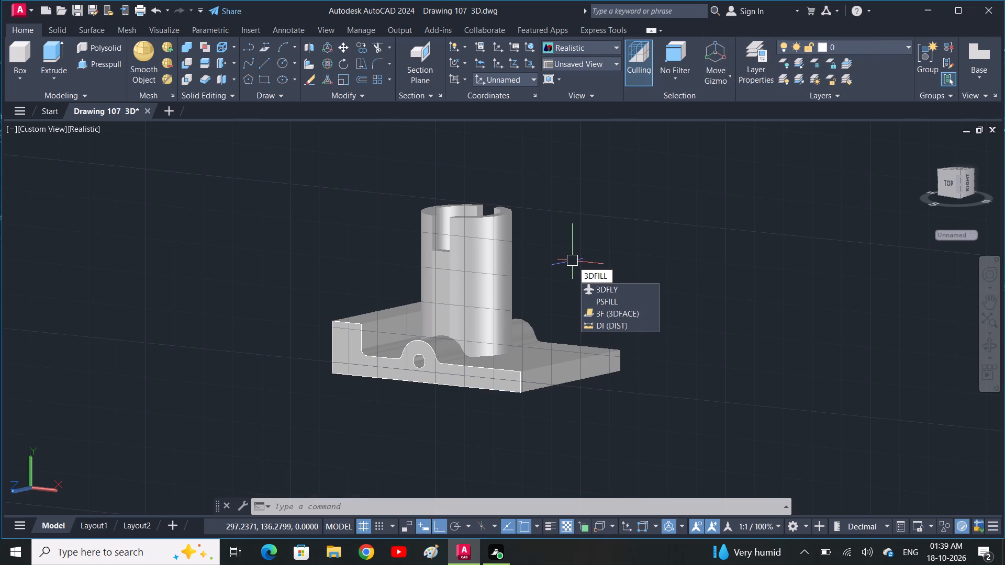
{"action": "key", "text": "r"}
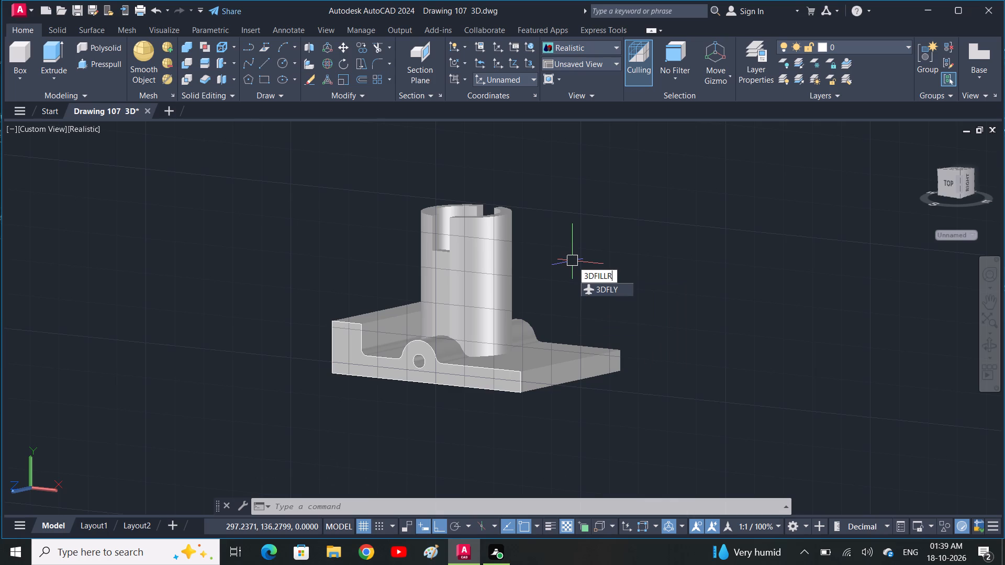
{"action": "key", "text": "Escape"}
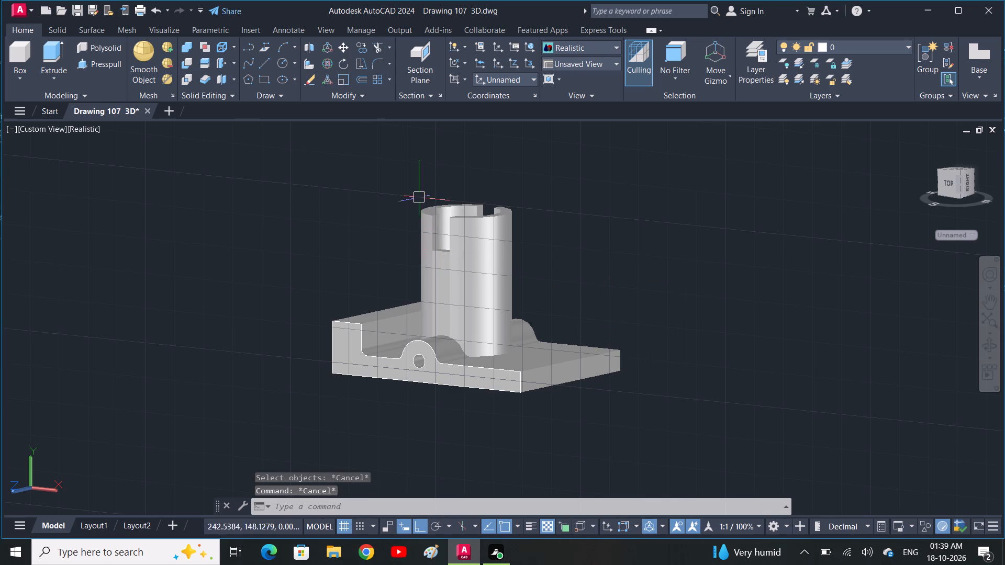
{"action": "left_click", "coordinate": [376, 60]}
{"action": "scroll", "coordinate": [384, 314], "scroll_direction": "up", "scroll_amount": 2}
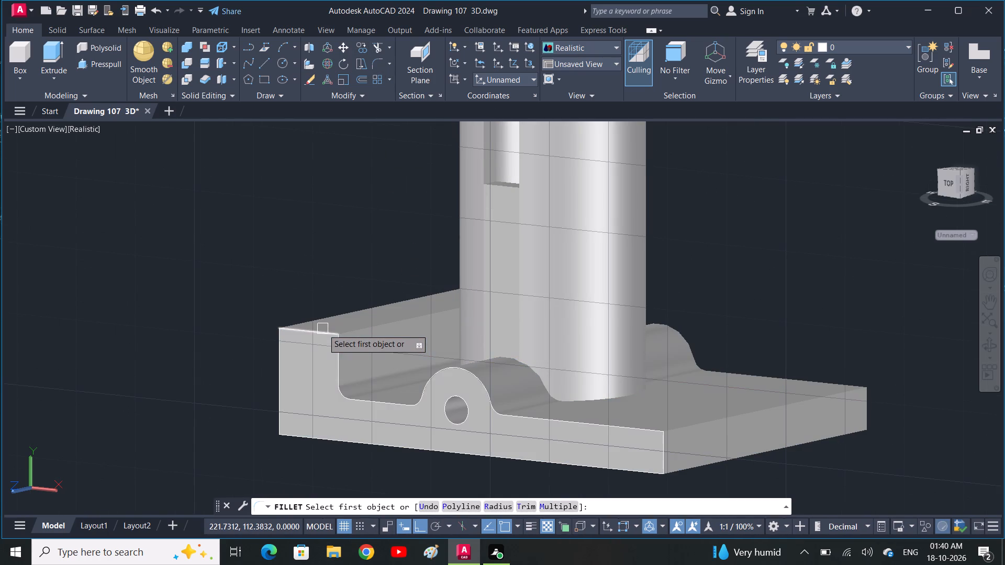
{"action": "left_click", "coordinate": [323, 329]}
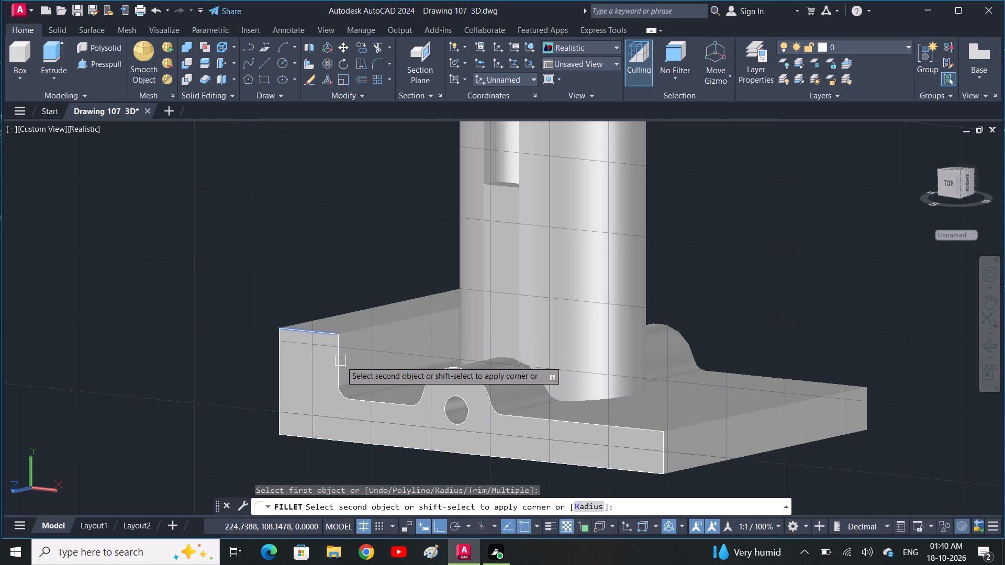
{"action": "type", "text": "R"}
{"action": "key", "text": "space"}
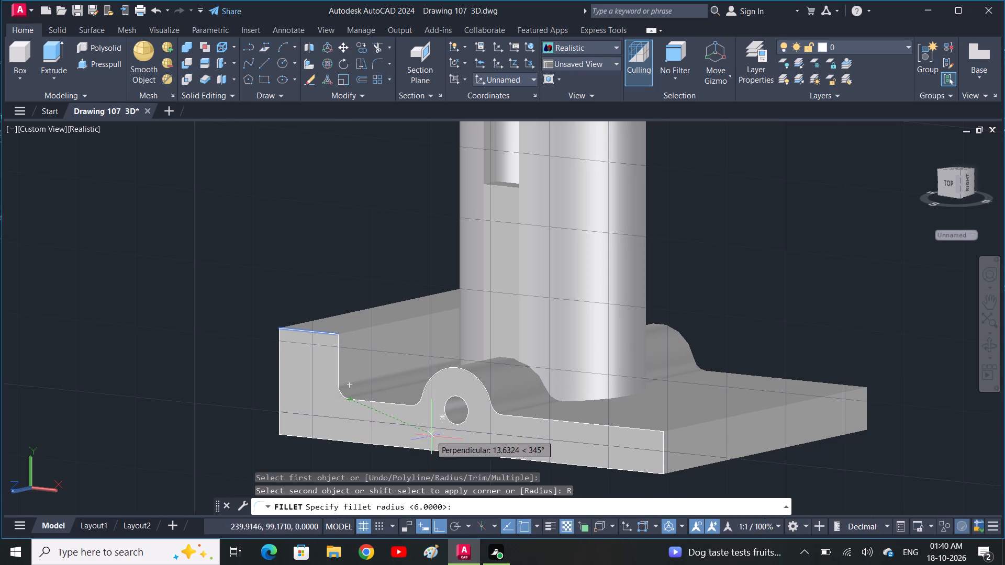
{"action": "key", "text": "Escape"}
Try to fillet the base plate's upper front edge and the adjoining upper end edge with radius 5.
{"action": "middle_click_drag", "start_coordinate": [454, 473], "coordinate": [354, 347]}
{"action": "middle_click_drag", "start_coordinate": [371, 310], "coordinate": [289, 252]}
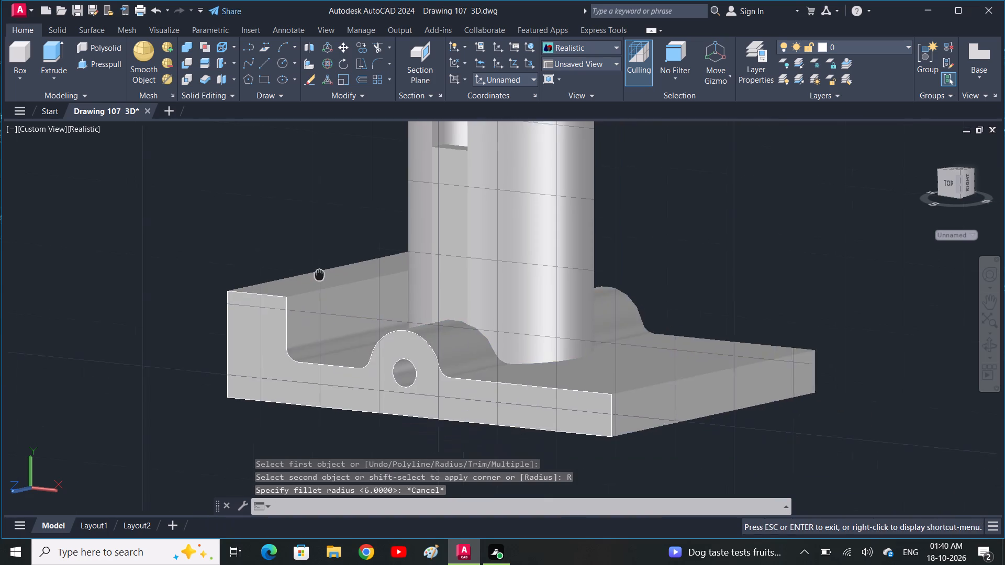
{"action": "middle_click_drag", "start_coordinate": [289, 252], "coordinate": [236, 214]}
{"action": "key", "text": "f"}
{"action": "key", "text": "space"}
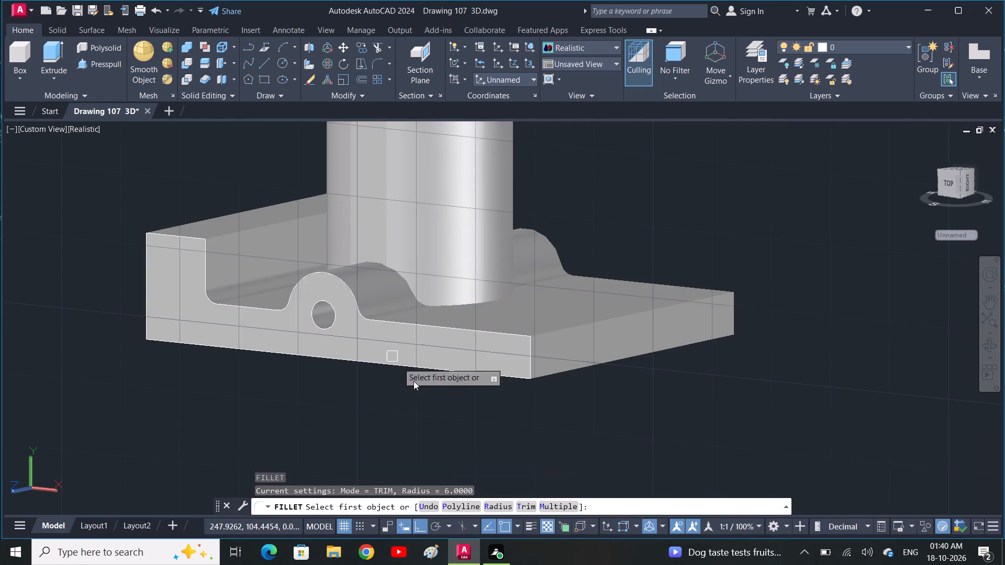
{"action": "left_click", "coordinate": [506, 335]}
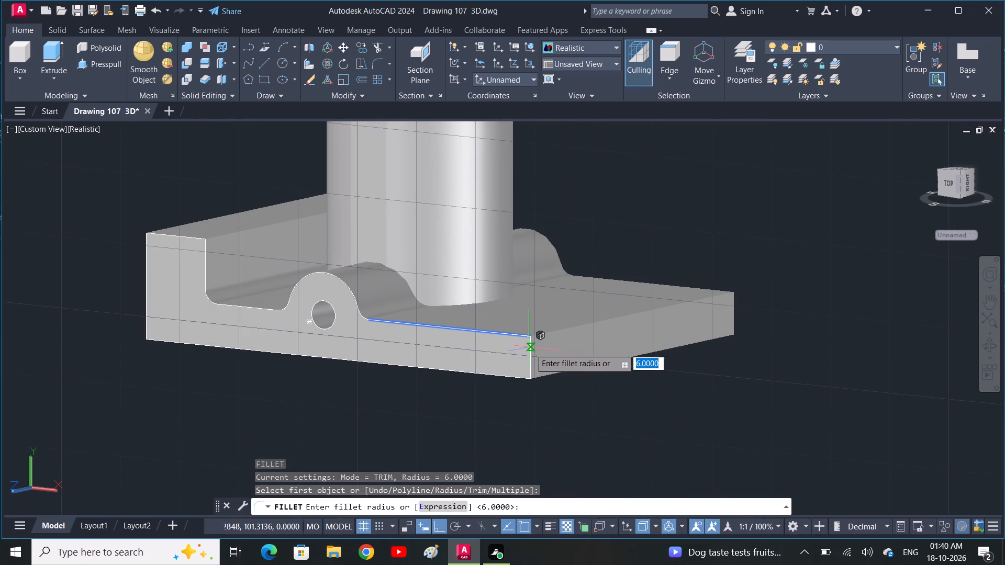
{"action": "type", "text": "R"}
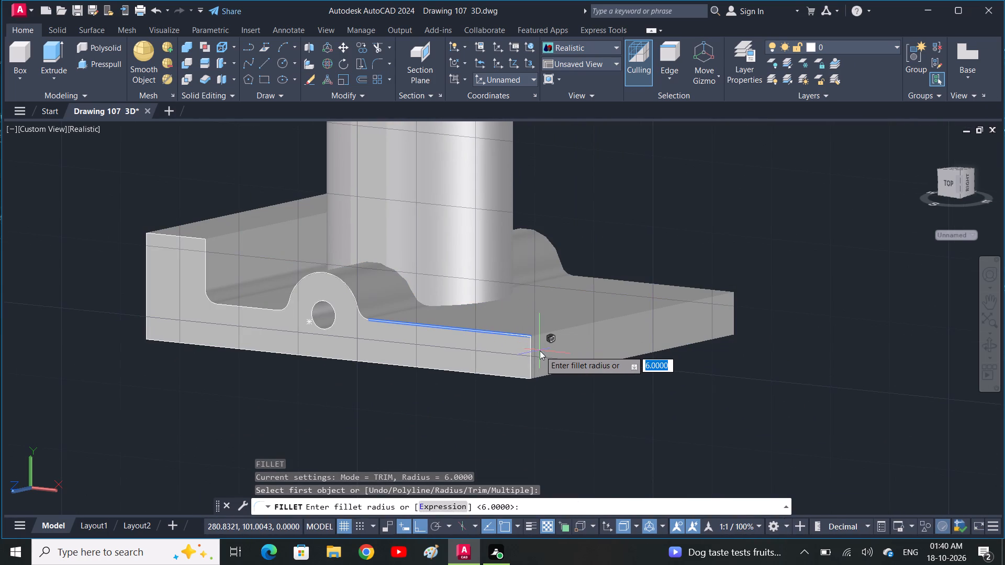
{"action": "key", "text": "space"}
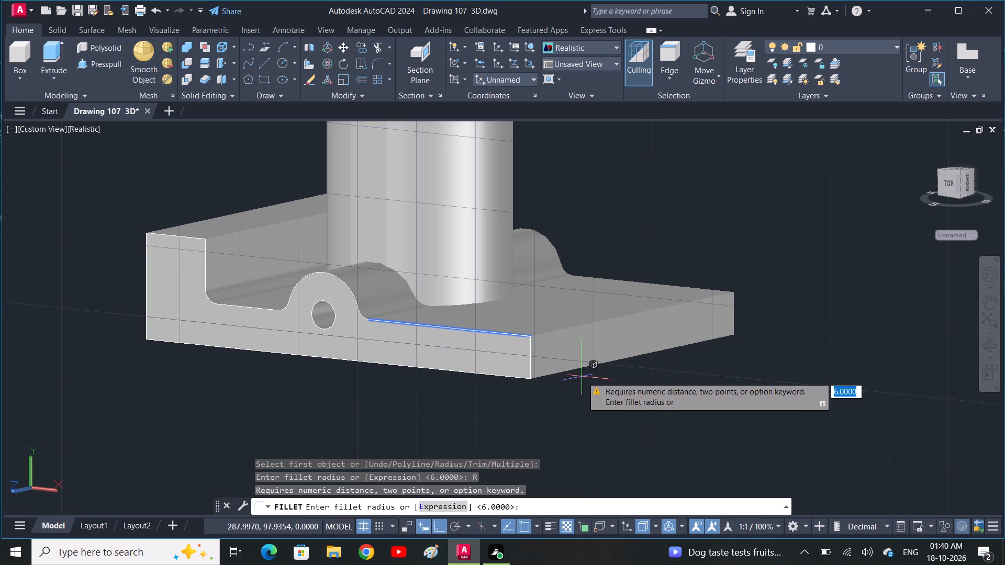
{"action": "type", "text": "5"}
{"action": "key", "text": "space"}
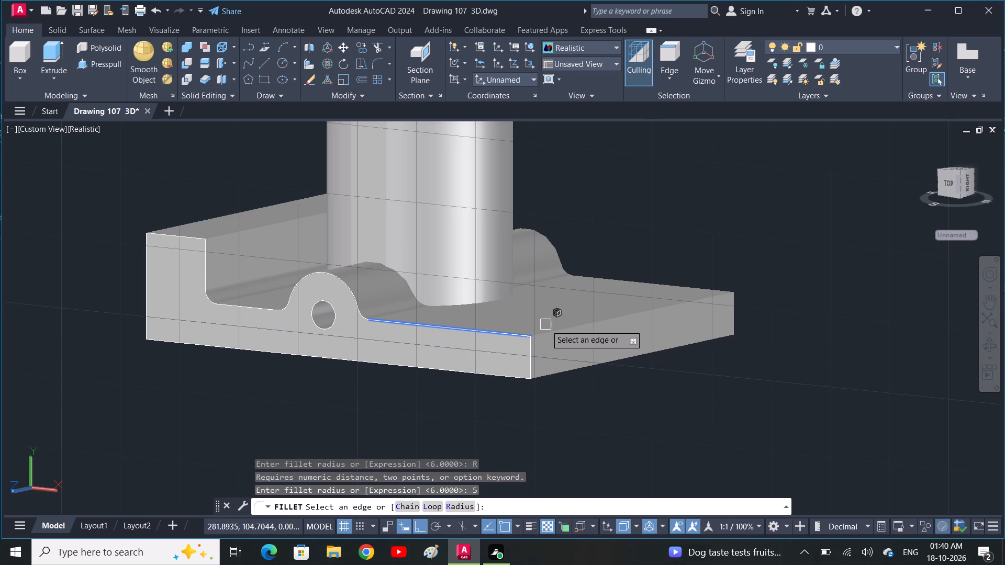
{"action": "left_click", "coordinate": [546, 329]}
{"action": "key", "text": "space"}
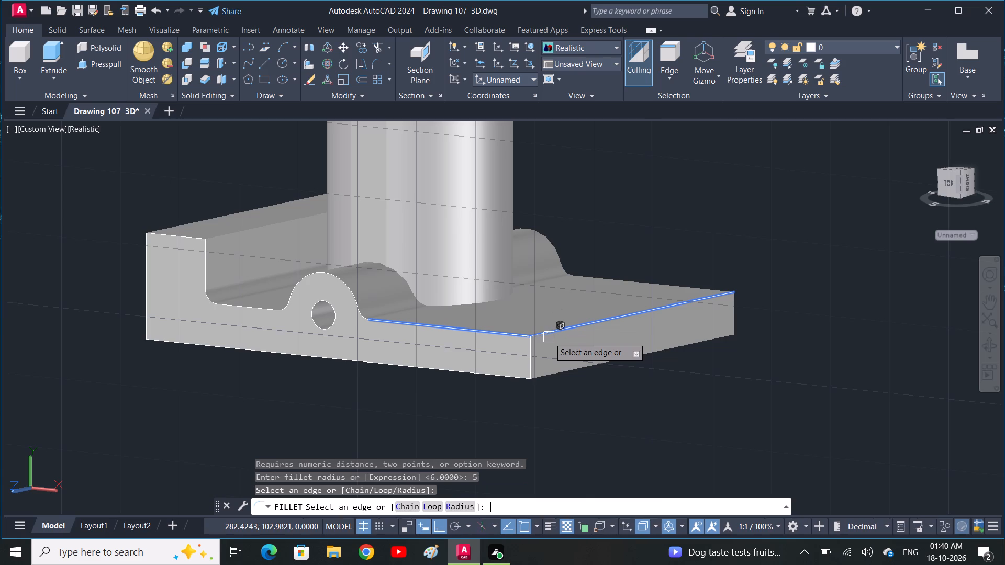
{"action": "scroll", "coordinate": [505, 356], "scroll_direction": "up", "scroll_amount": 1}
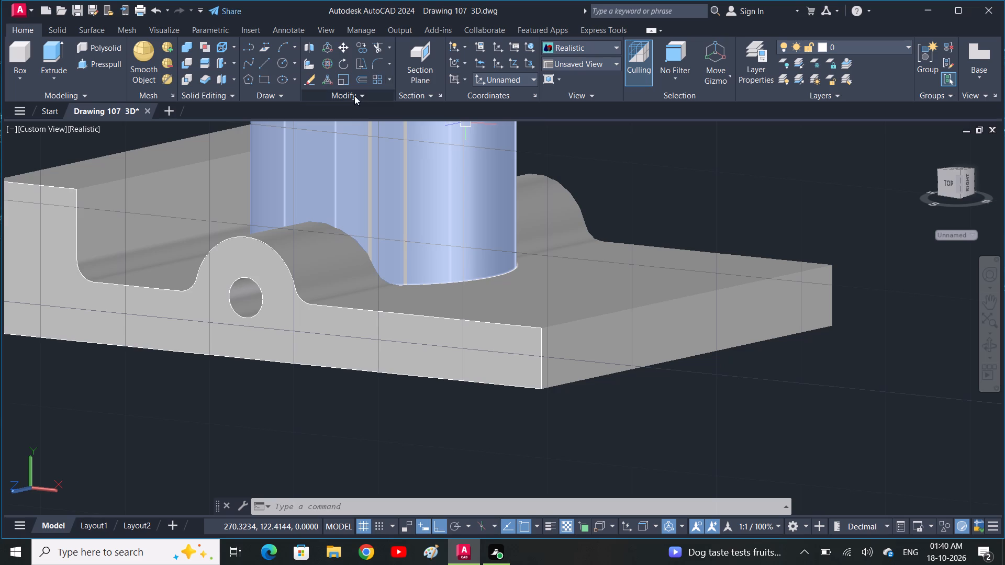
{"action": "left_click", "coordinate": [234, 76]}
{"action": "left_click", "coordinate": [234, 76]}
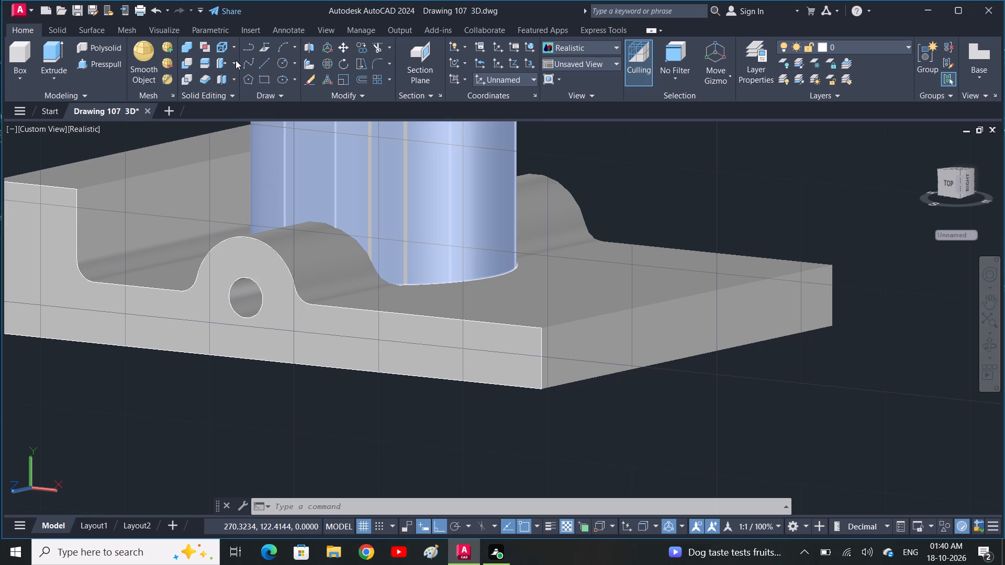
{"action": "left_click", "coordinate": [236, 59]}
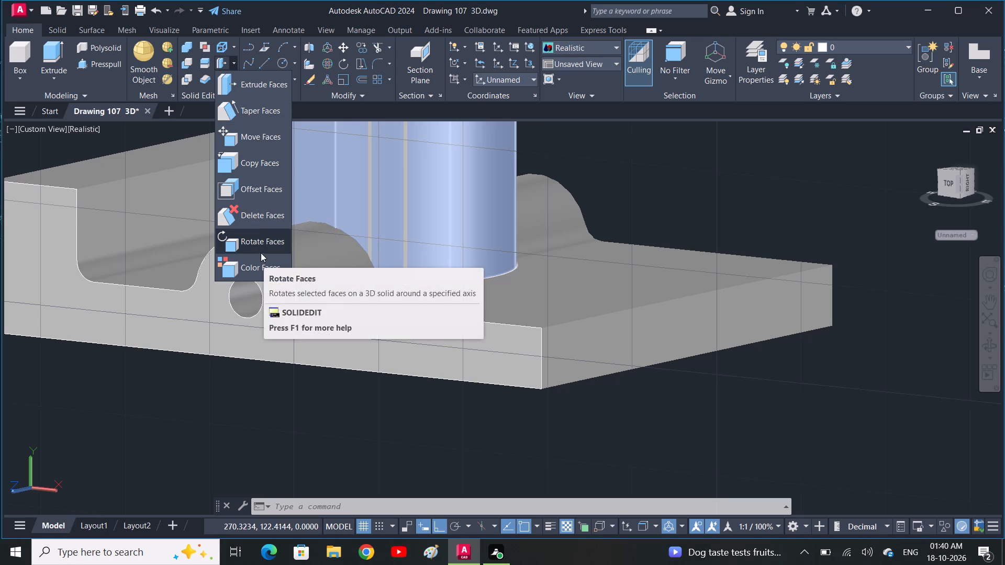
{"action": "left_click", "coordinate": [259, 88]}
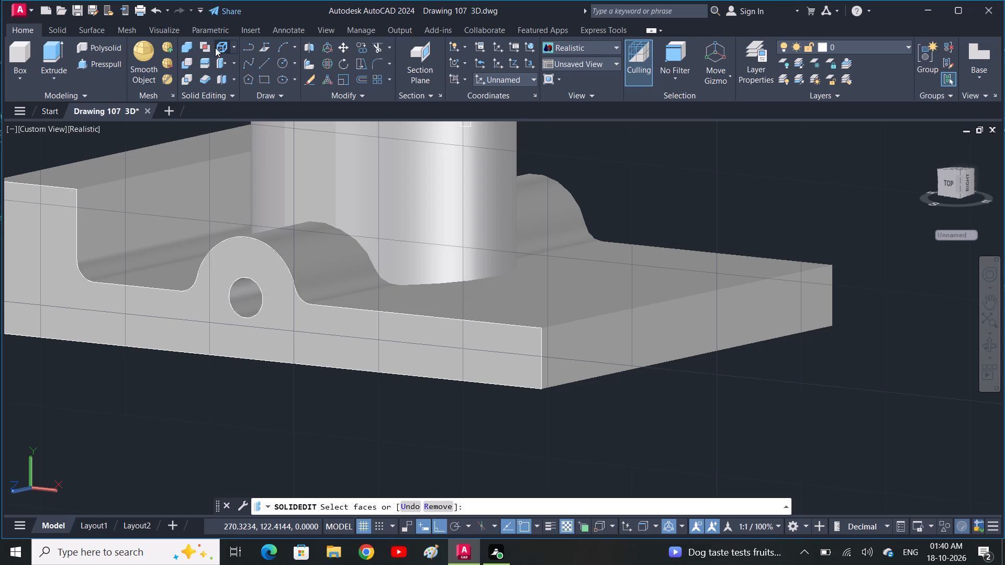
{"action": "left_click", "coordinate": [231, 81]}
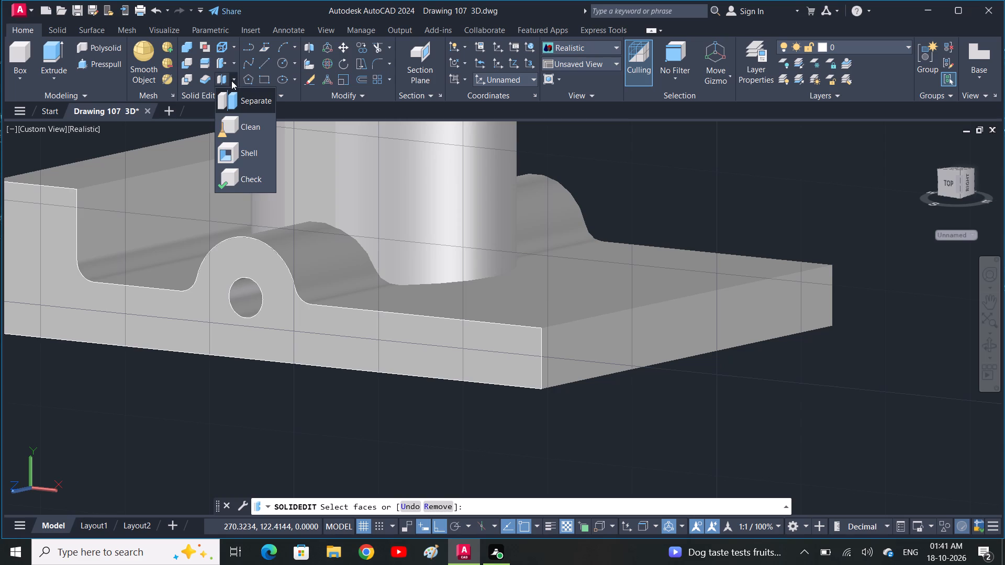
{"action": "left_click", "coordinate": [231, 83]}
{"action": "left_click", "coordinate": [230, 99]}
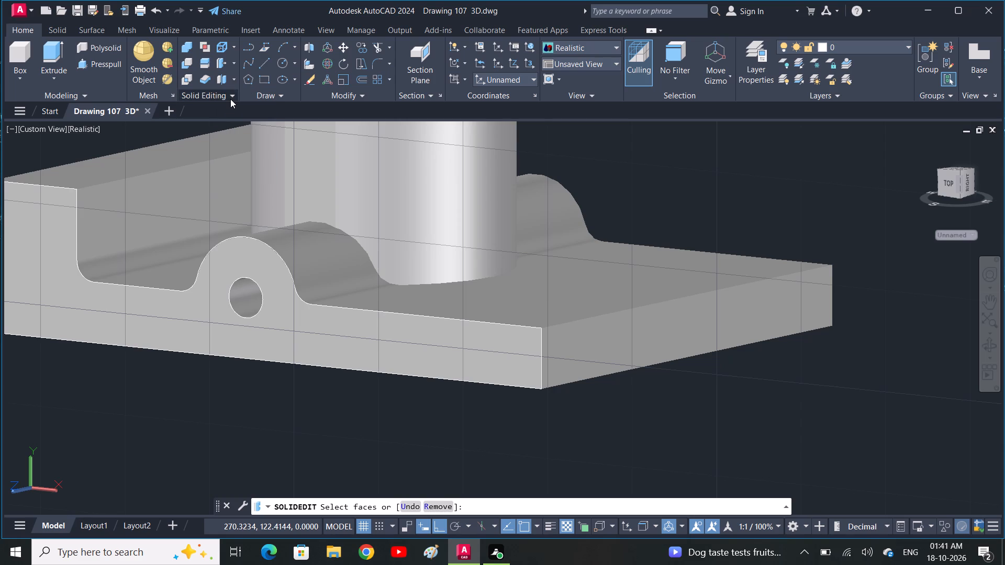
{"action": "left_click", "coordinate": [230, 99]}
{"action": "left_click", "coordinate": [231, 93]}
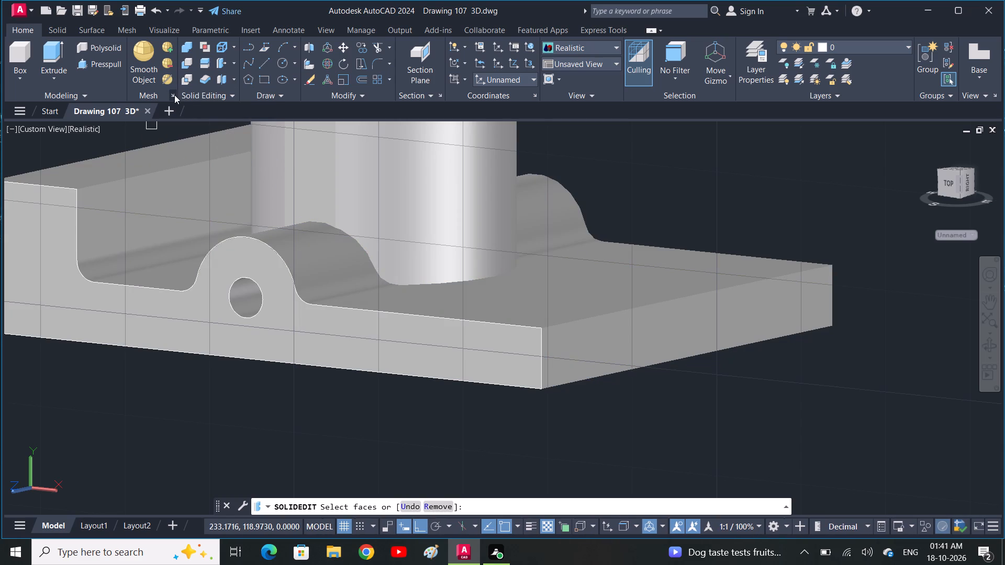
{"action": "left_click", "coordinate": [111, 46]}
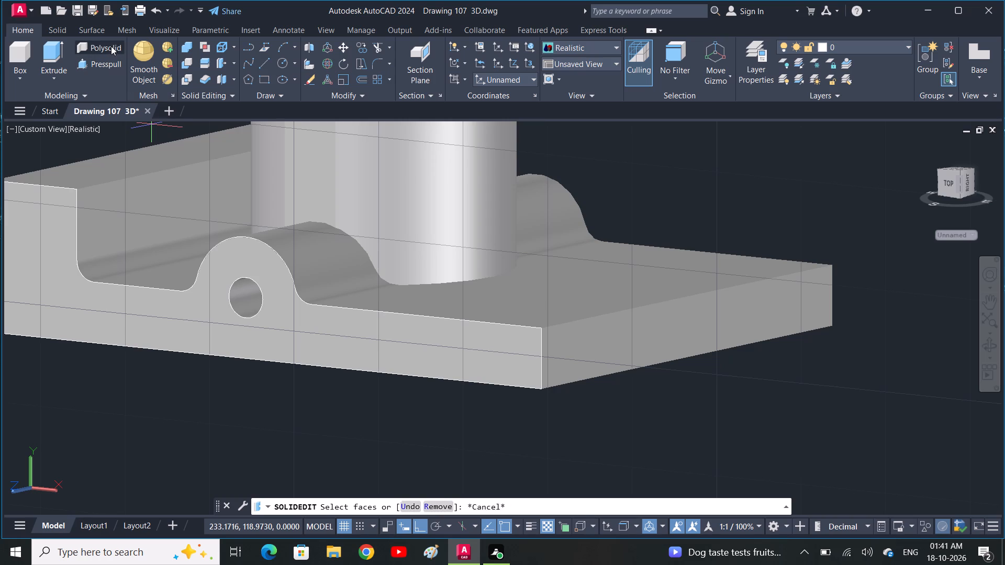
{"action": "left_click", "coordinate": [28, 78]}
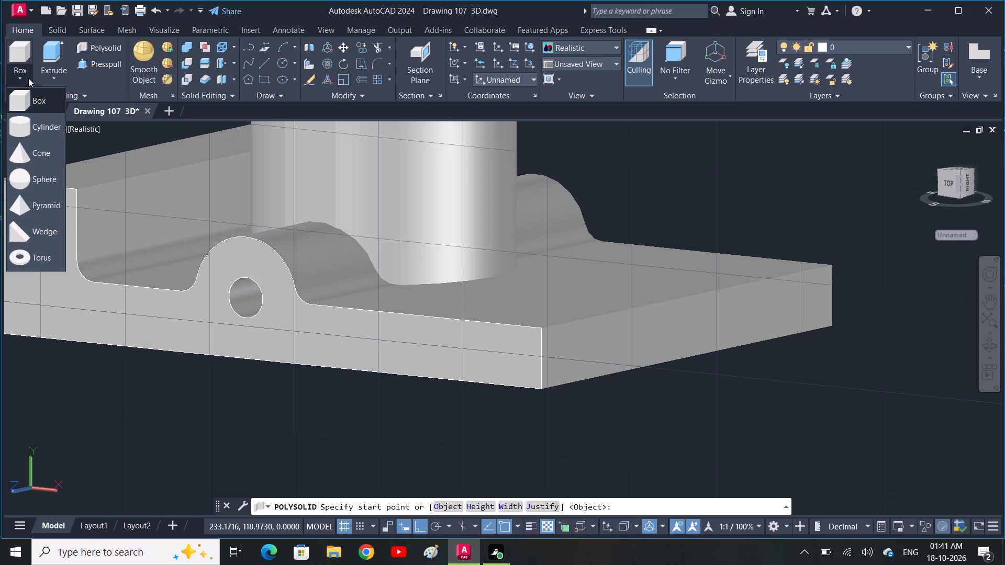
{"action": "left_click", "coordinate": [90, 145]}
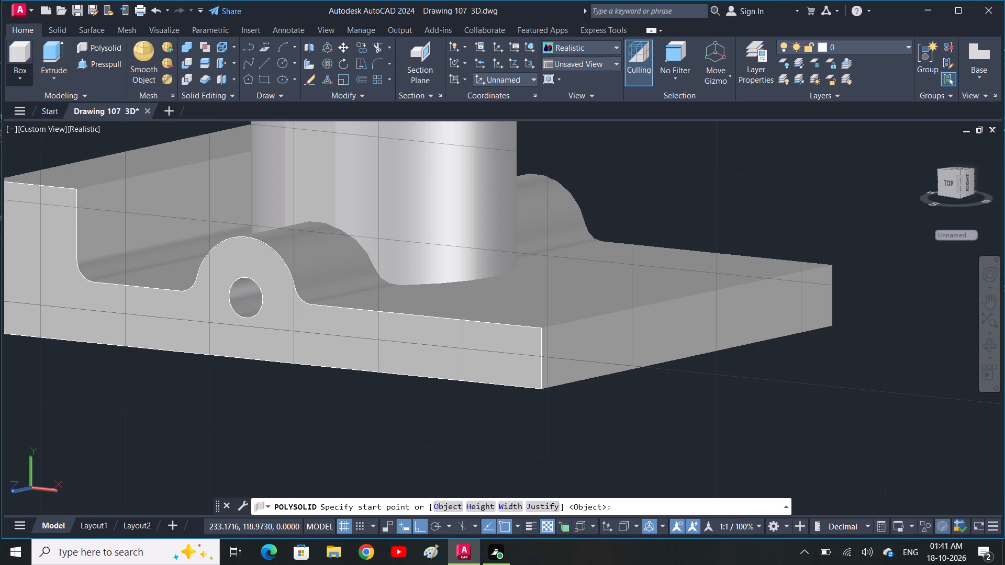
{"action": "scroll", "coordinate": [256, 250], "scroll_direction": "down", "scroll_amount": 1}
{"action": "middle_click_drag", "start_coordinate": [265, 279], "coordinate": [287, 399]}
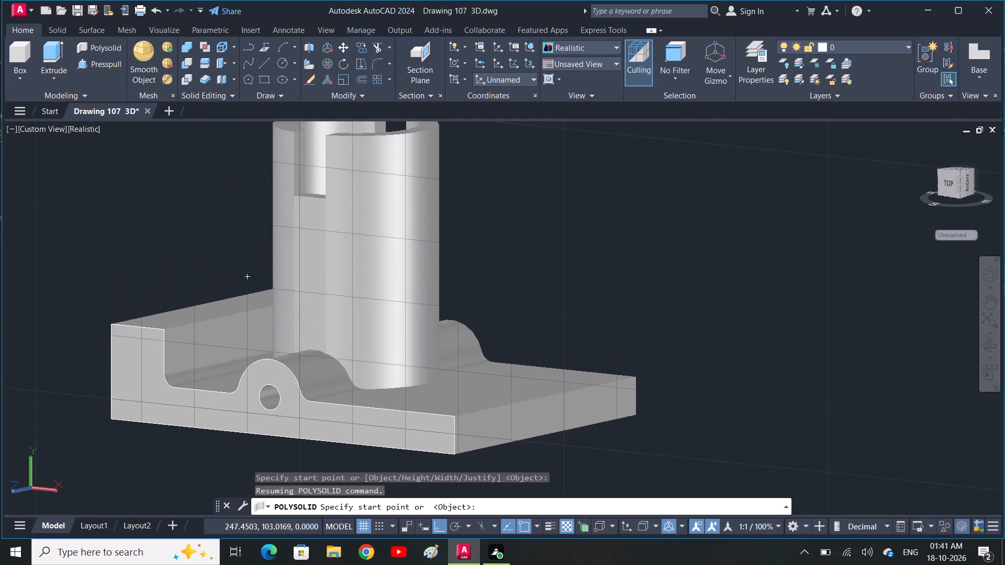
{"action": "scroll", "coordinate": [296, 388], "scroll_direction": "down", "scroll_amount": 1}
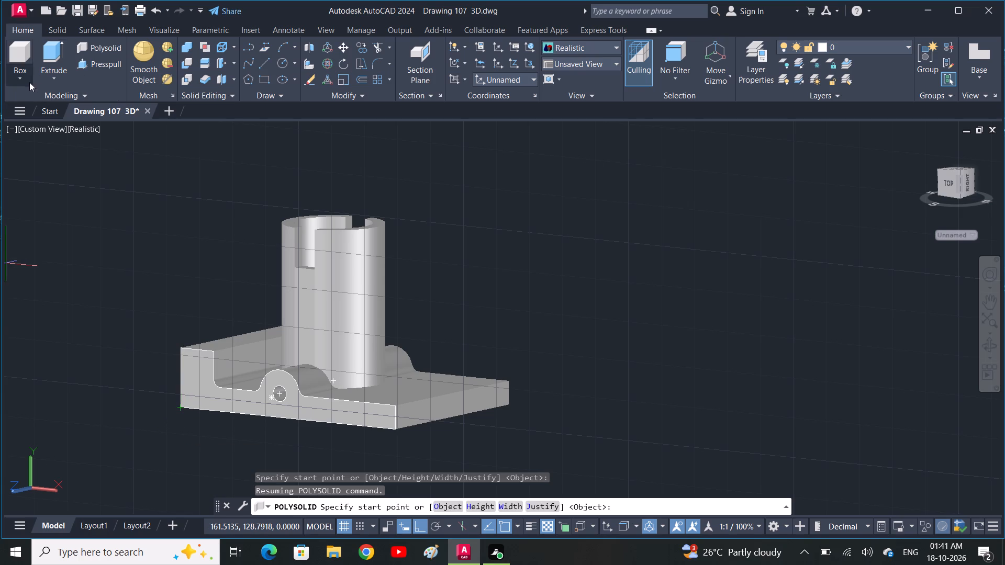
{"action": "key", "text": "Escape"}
Draw a 36 by 36 square on the left-view plane, in the empty space beside the model.
{"action": "left_click", "coordinate": [31, 130]}
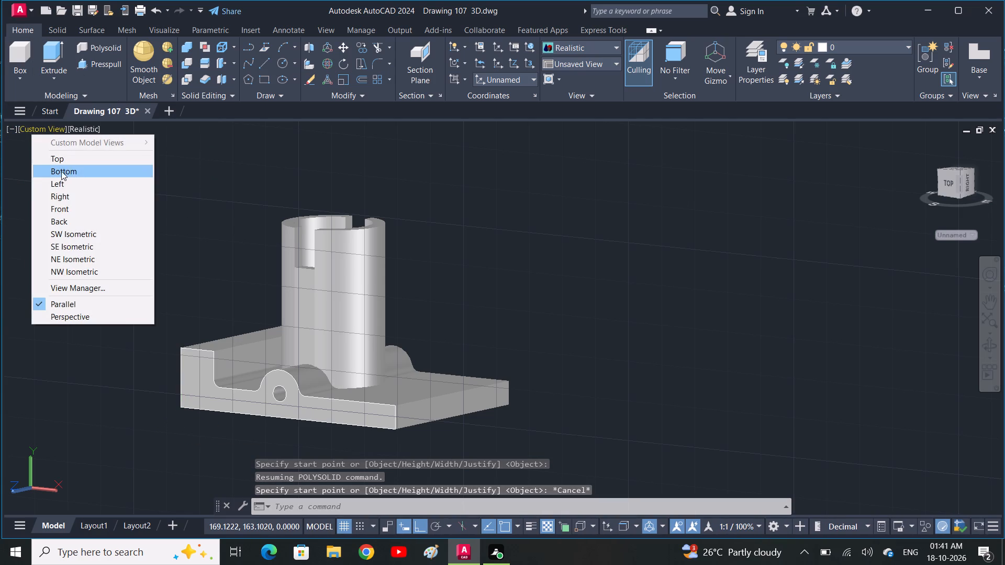
{"action": "left_click", "coordinate": [95, 189]}
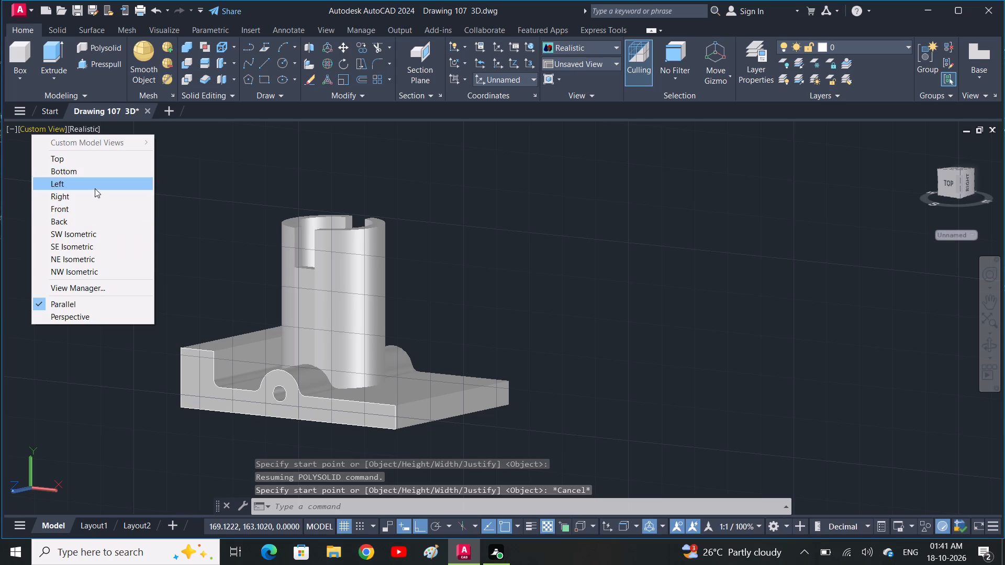
{"action": "scroll", "coordinate": [494, 361], "scroll_direction": "up", "scroll_amount": 2}
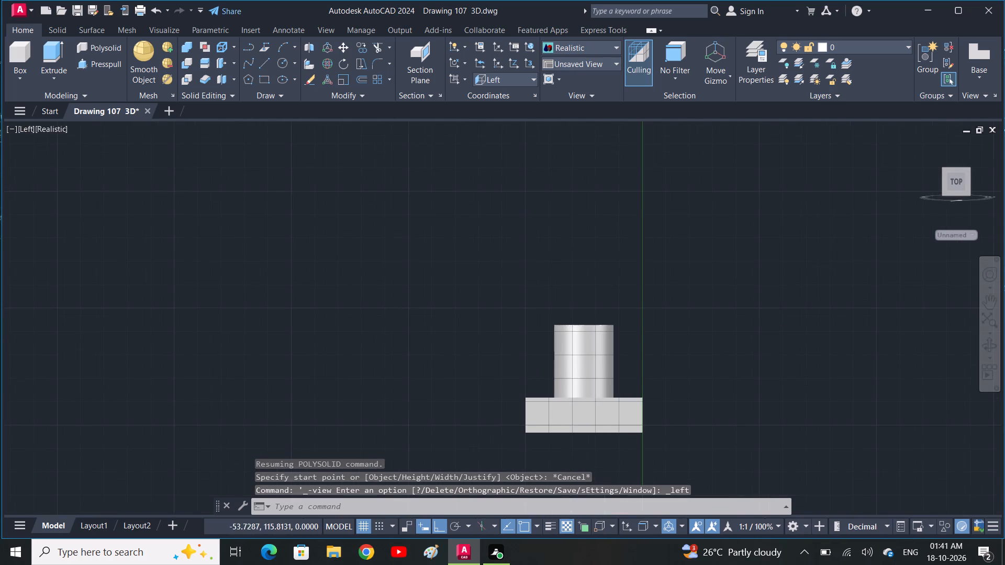
{"action": "middle_click_drag", "start_coordinate": [519, 389], "coordinate": [305, 331]}
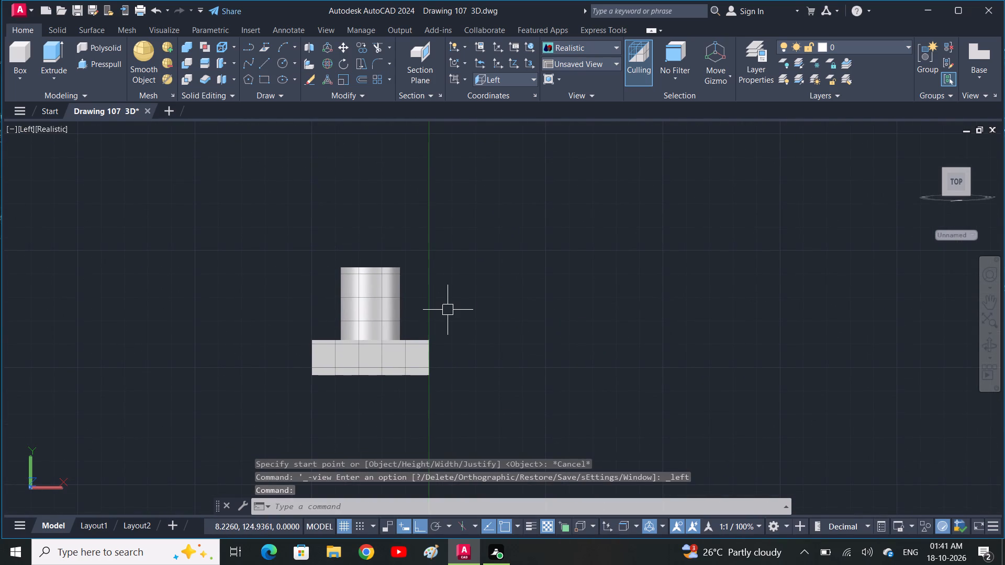
{"action": "scroll", "coordinate": [520, 366], "scroll_direction": "up", "scroll_amount": 1}
{"action": "middle_click_drag", "start_coordinate": [520, 366], "coordinate": [472, 378]}
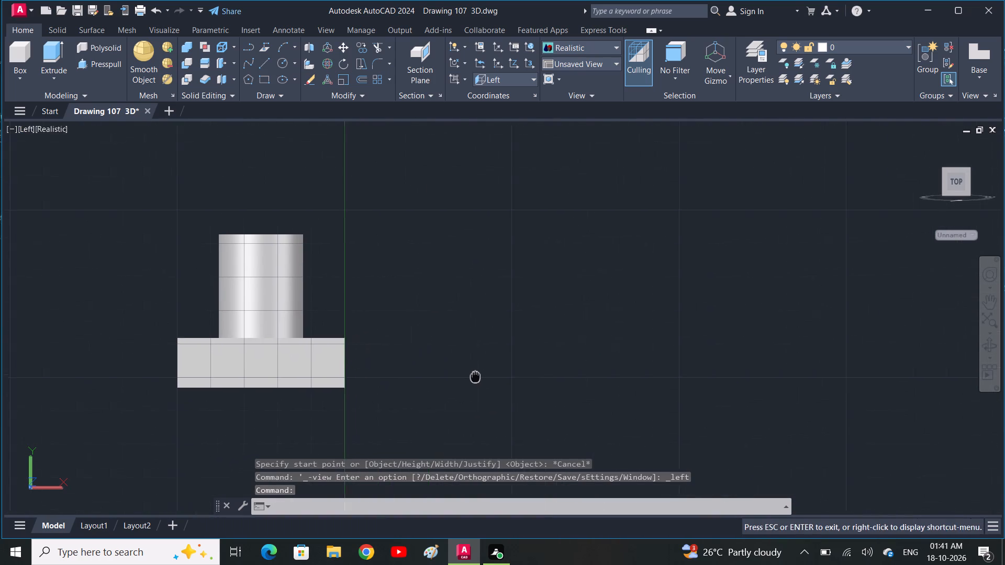
{"action": "middle_click_drag", "start_coordinate": [472, 378], "coordinate": [461, 383]}
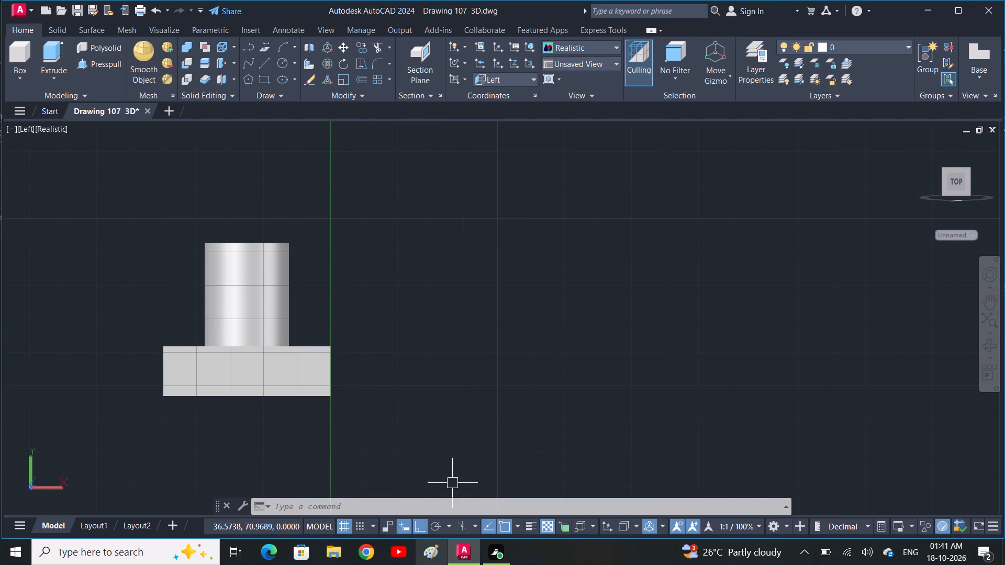
{"action": "key", "text": "r"}
{"action": "key", "text": "e"}
{"action": "key", "text": "c"}
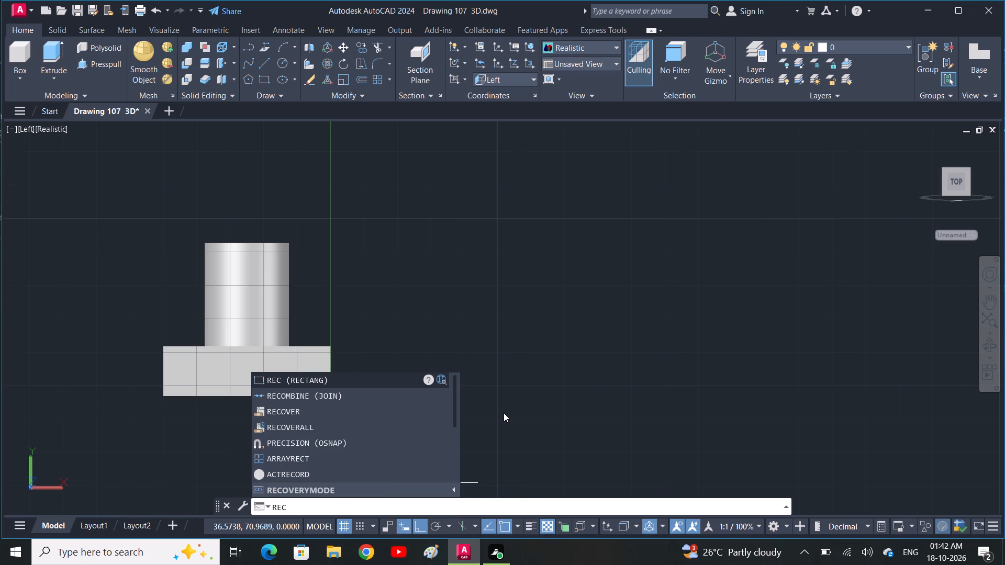
{"action": "key", "text": "space"}
{"action": "left_click", "coordinate": [478, 263]}
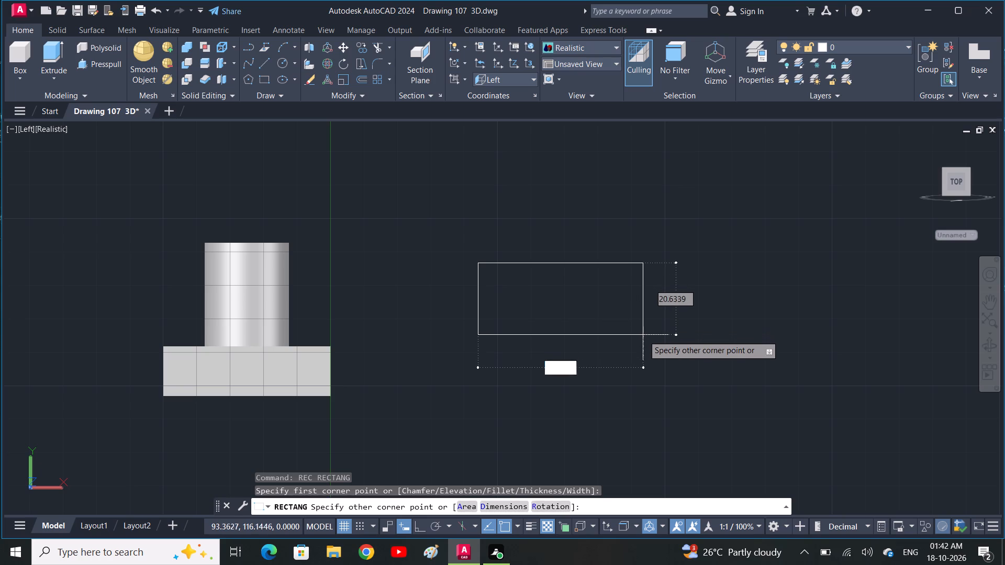
{"action": "type", "text": "36"}
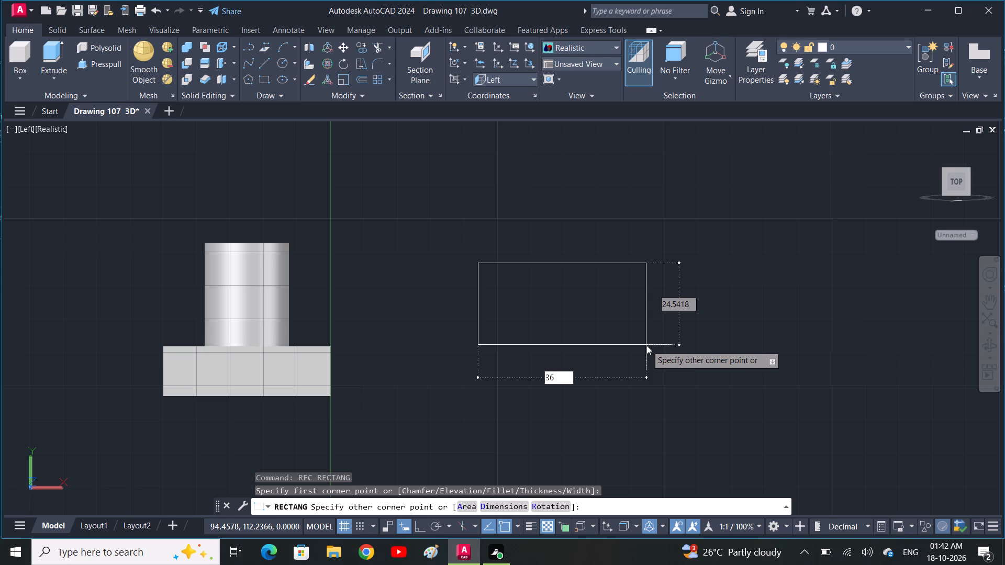
{"action": "key", "text": "comma"}
{"action": "key", "text": "3"}
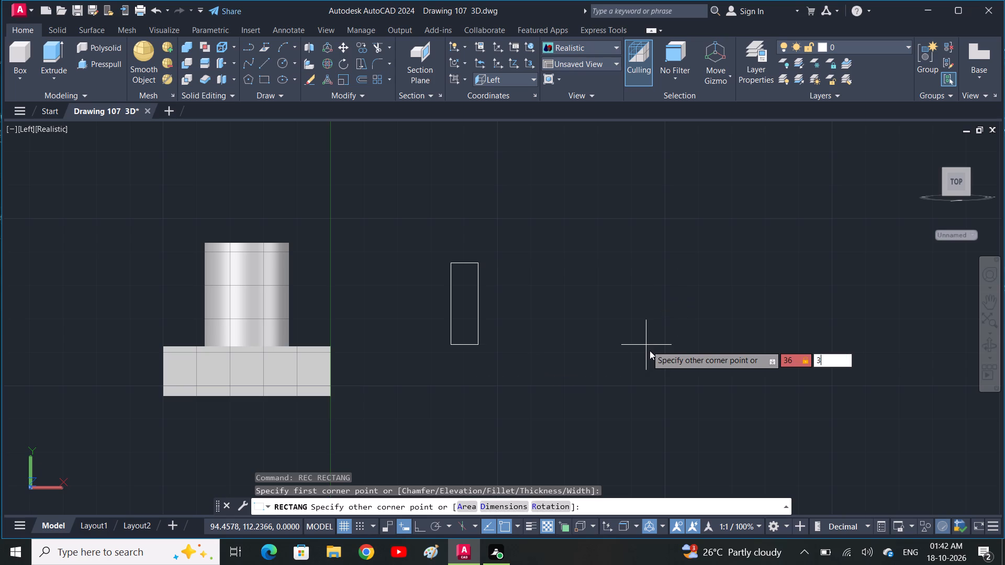
{"action": "type", "text": "6"}
{"action": "key", "text": "space"}
Draw a circle of radius 10 centred in the 36 by 36 square.
{"action": "middle_click_drag", "start_coordinate": [579, 300], "coordinate": [564, 380]}
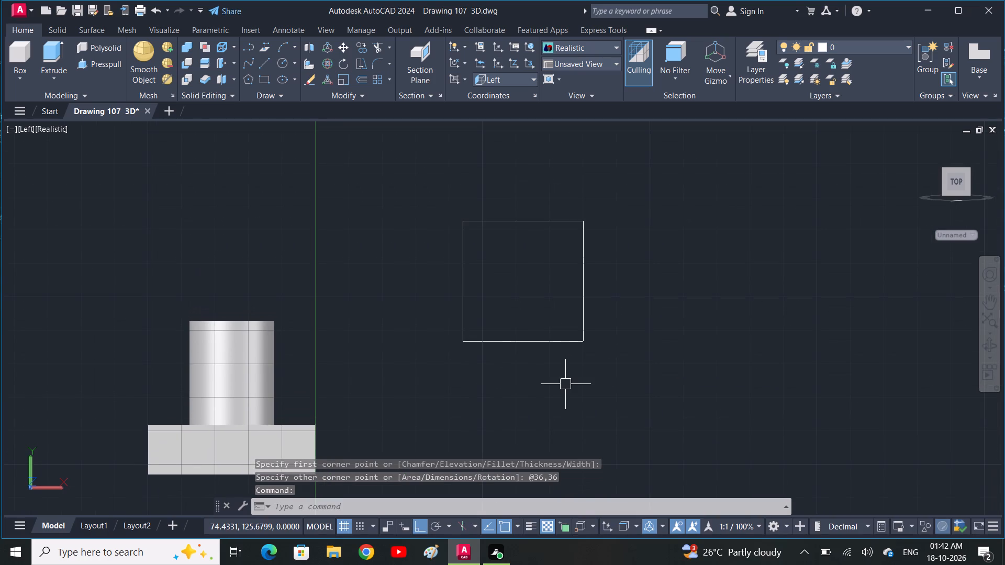
{"action": "scroll", "coordinate": [567, 379], "scroll_direction": "up", "scroll_amount": 1}
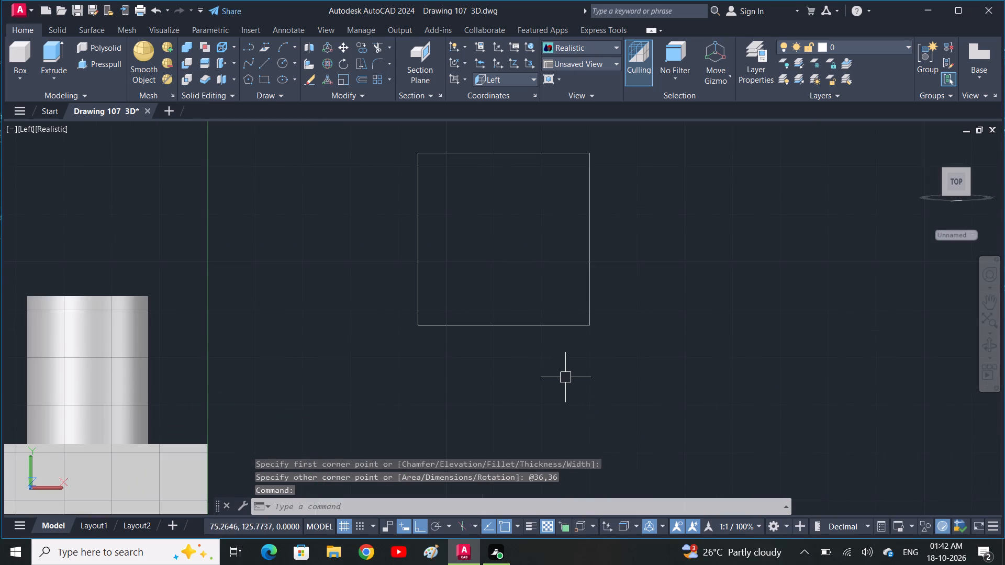
{"action": "middle_click_drag", "start_coordinate": [564, 377], "coordinate": [586, 411]}
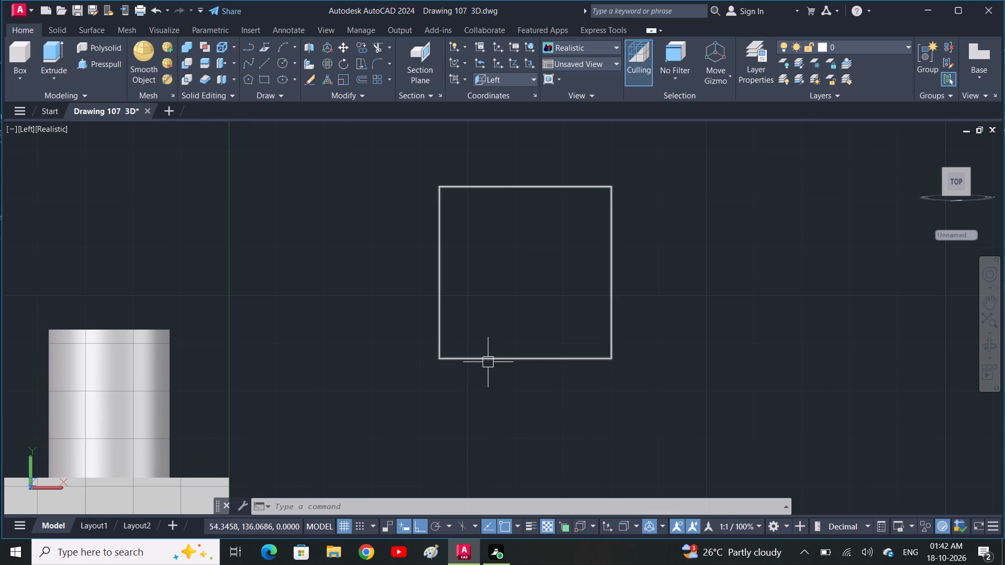
{"action": "type", "text": "C"}
{"action": "key", "text": "space"}
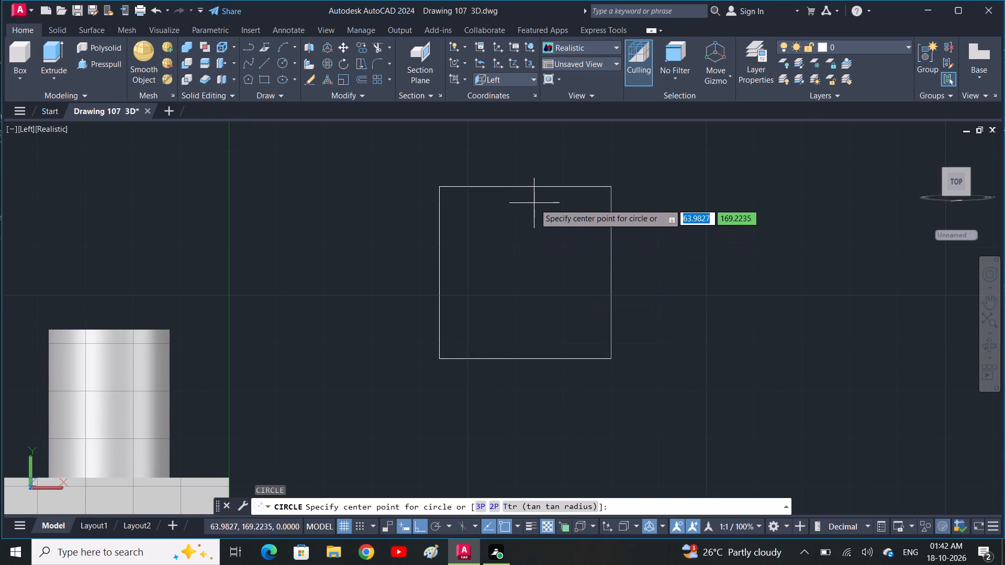
{"action": "left_click", "coordinate": [529, 270]}
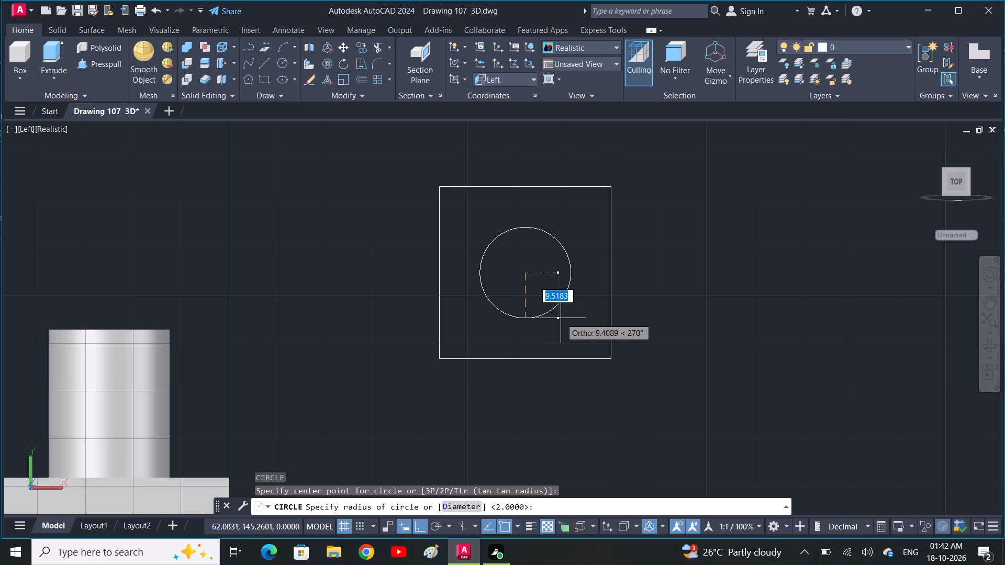
{"action": "key", "text": "1"}
{"action": "key", "text": "0"}
{"action": "key", "text": "space"}
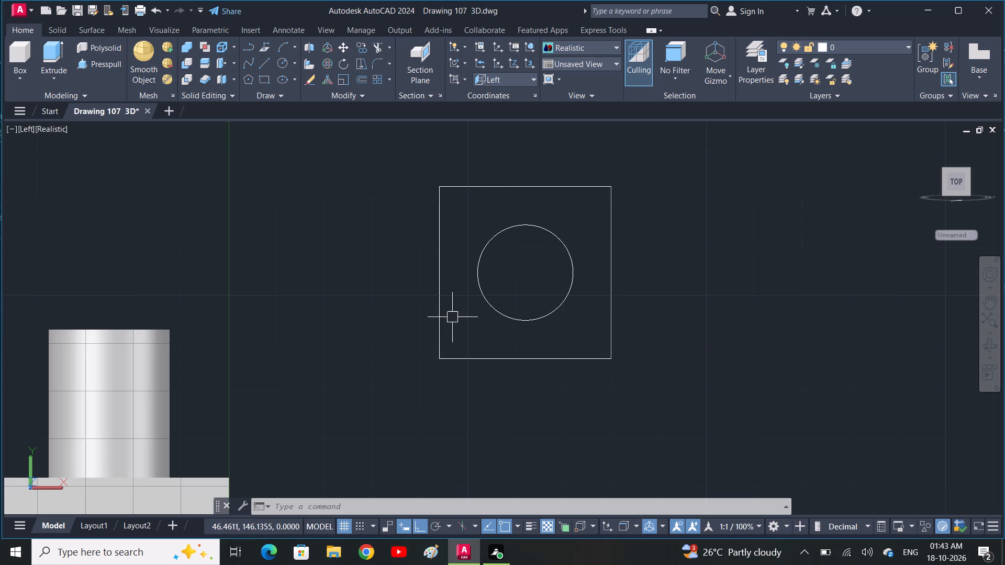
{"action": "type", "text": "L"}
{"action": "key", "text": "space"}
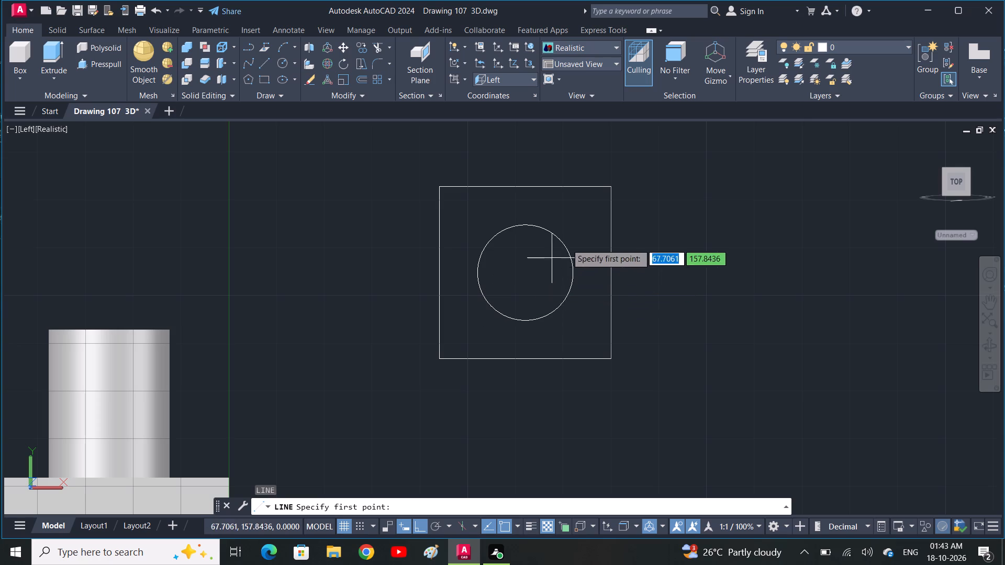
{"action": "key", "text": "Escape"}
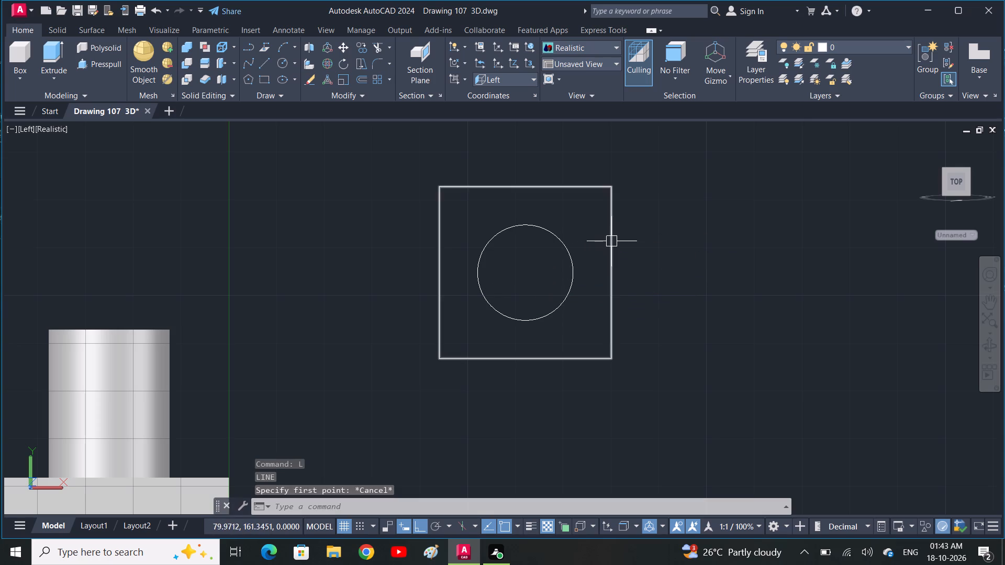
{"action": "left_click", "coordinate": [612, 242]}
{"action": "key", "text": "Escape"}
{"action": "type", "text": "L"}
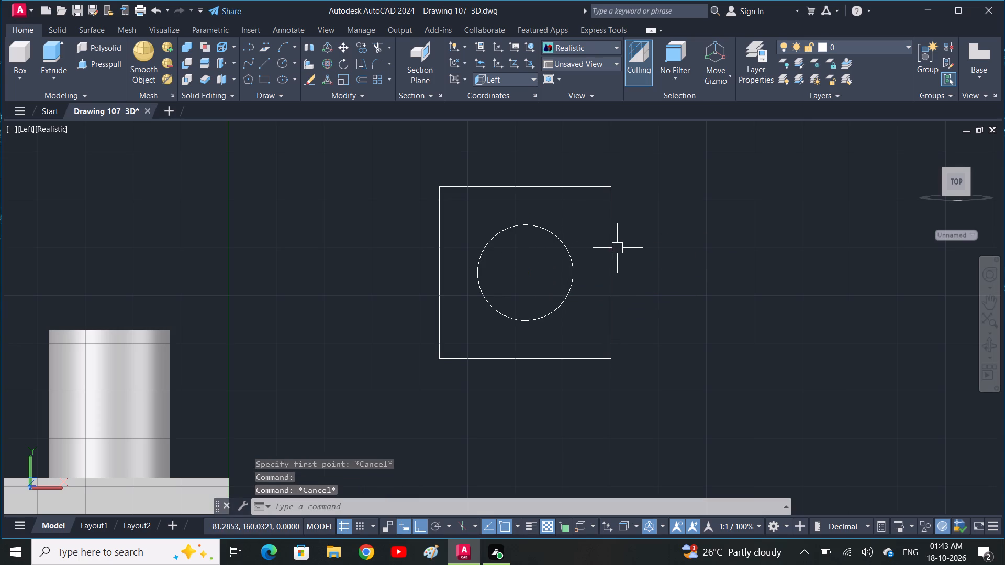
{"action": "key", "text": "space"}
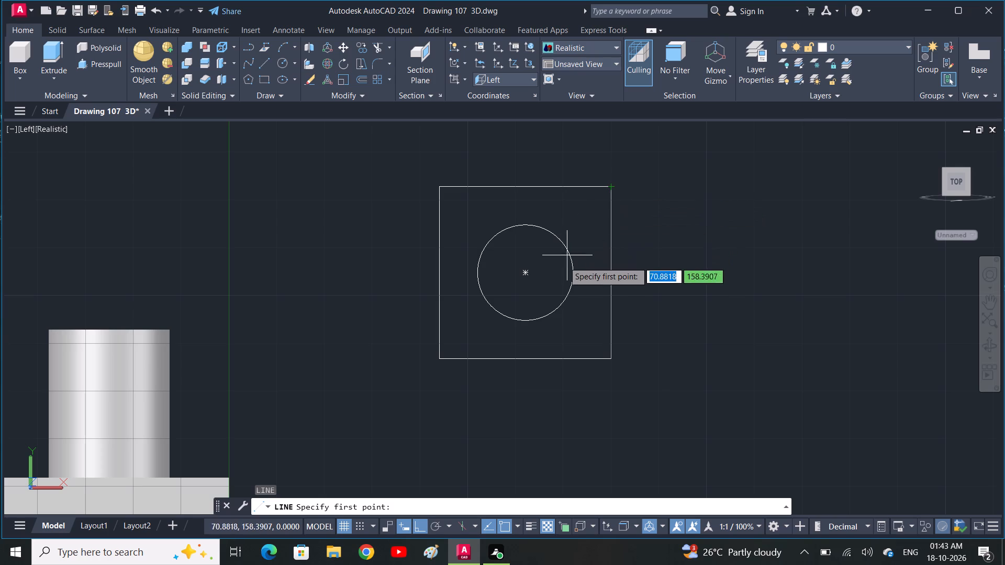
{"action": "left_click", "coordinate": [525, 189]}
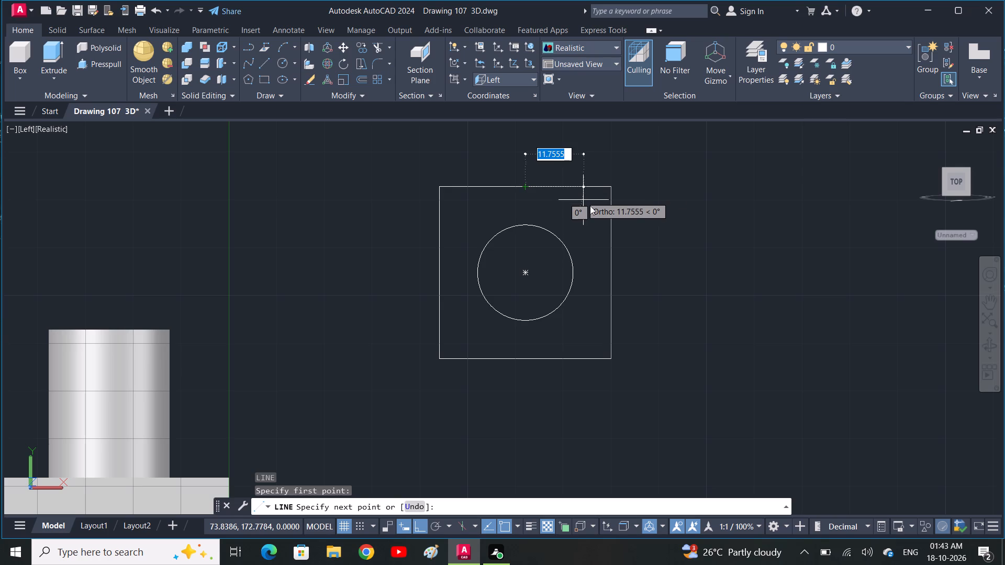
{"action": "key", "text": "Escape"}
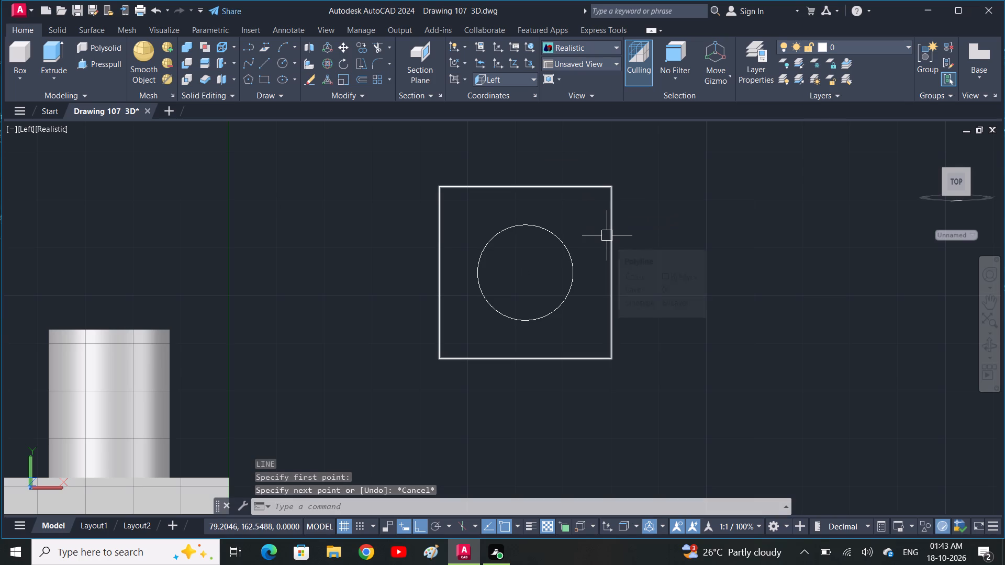
Draw a line from the square's upper right corner 9 inward along the top edge, and straight down to the bottom edge.
{"action": "type", "text": "L"}
{"action": "key", "text": "space"}
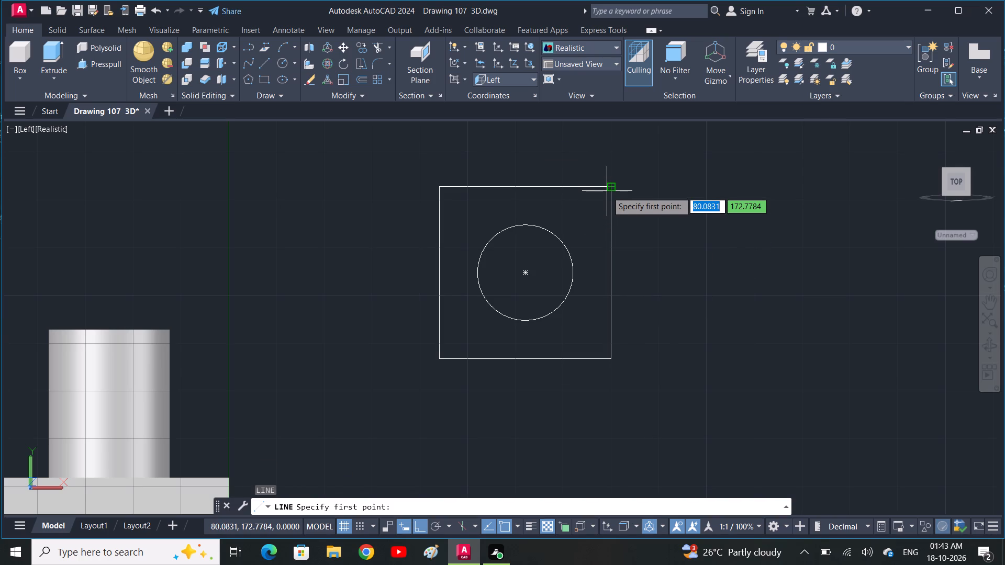
{"action": "left_click", "coordinate": [610, 186]}
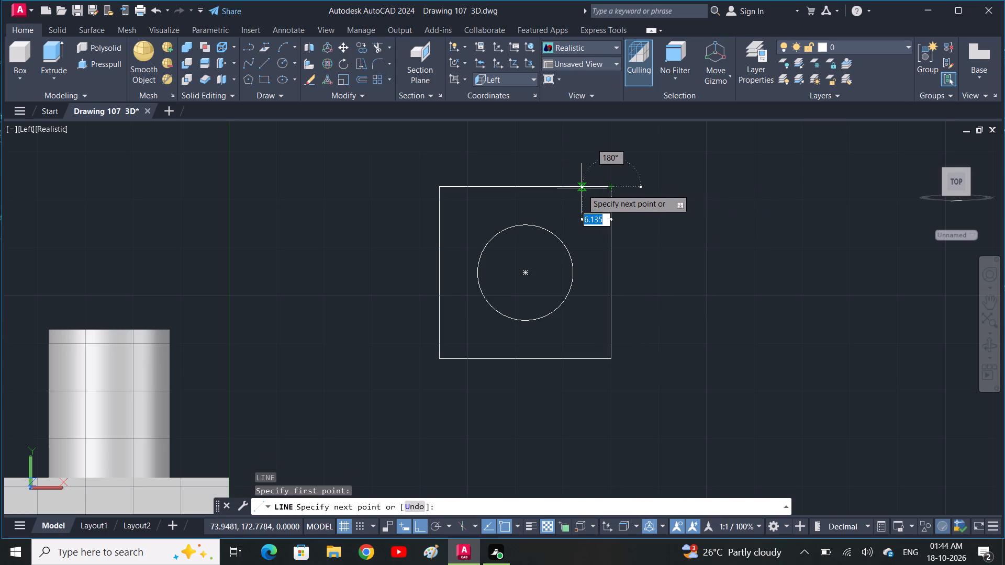
{"action": "type", "text": "9"}
{"action": "key", "text": "space"}
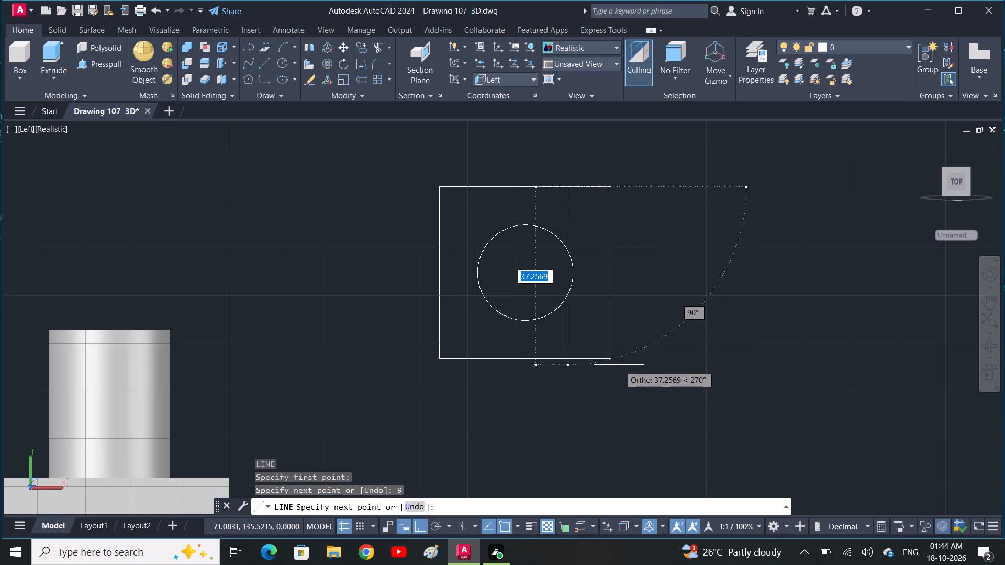
{"action": "left_click", "coordinate": [567, 357]}
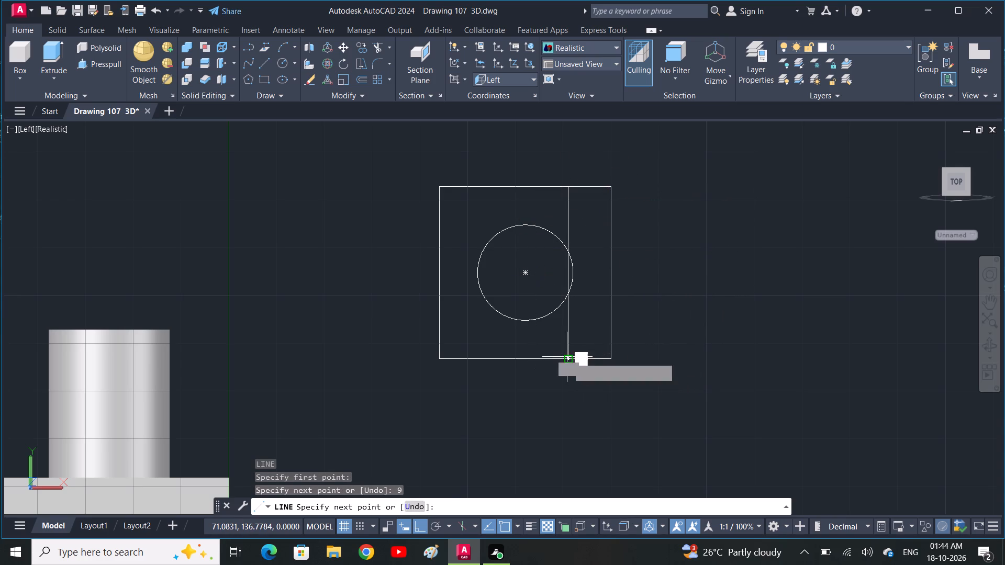
{"action": "key", "text": "space"}
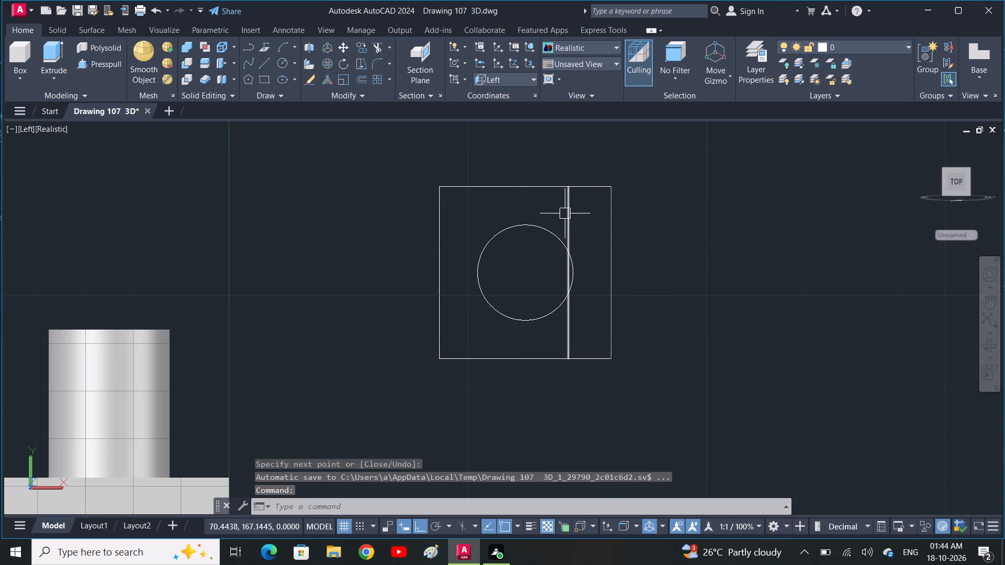
Copy the vertical line 18 to the left, across the circle, from its upper endpoint.
{"action": "left_click", "coordinate": [566, 215]}
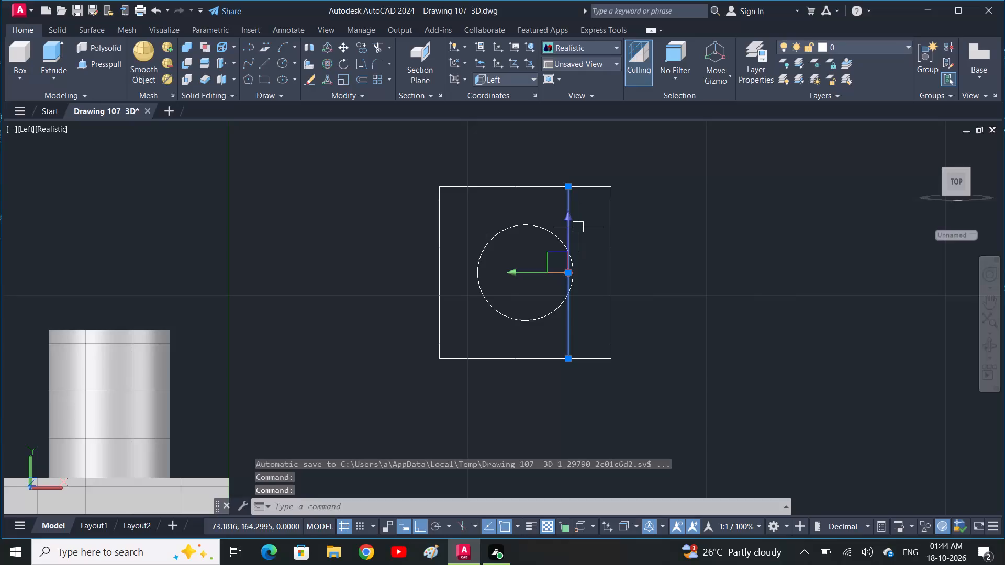
{"action": "type", "text": "CO"}
{"action": "key", "text": "space"}
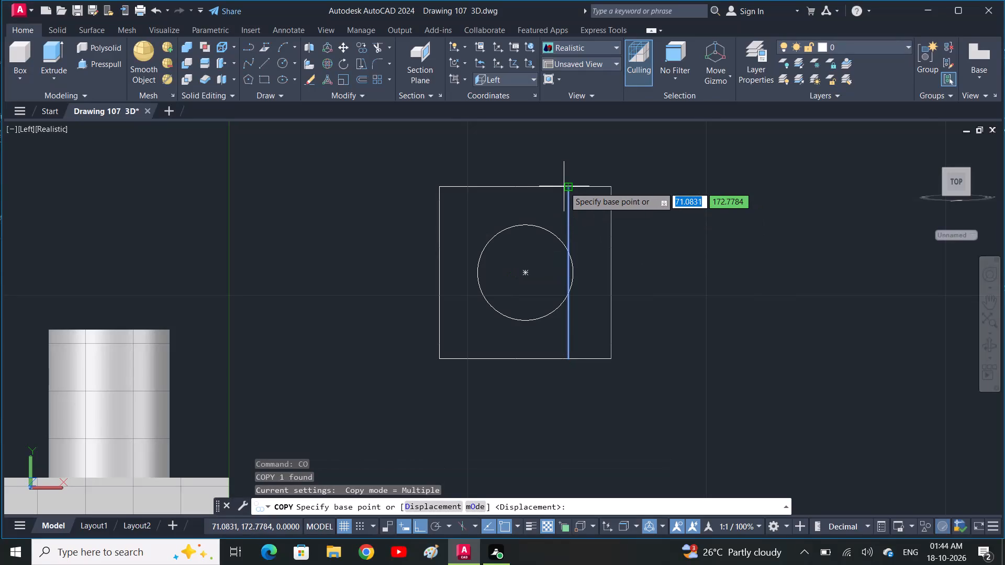
{"action": "left_click", "coordinate": [568, 187]}
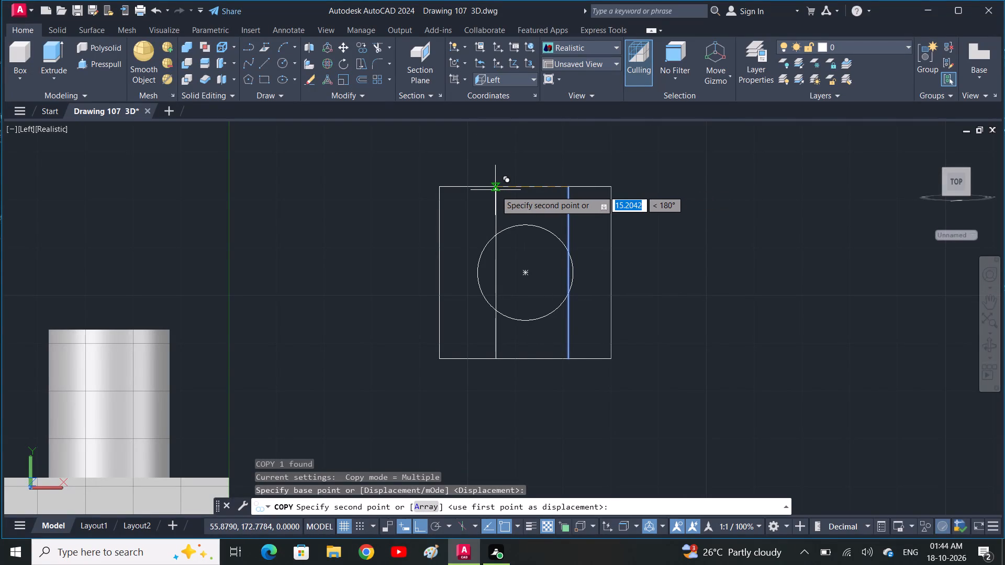
{"action": "key", "text": "1"}
{"action": "type", "text": "8"}
{"action": "key", "text": "space"}
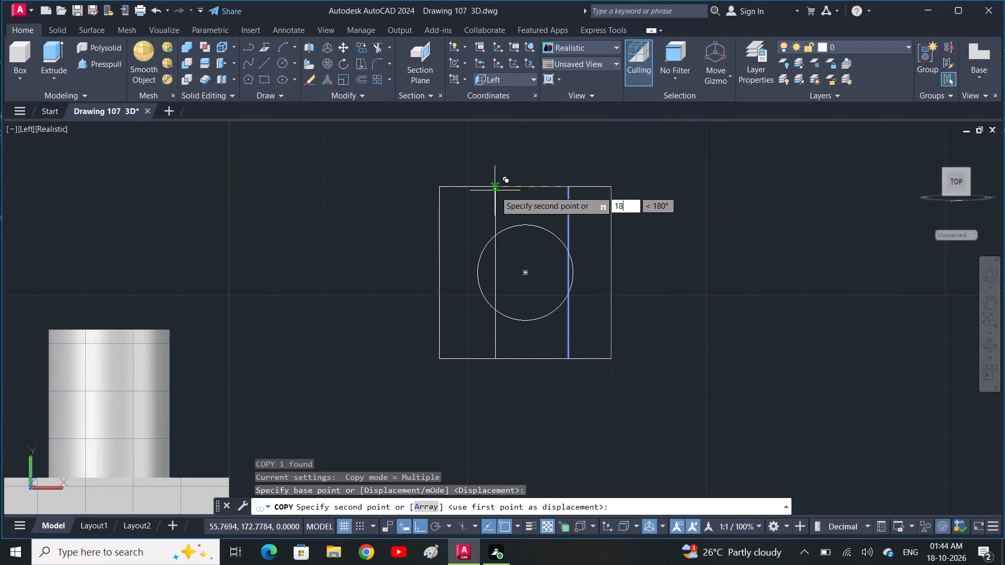
{"action": "key", "text": "Escape"}
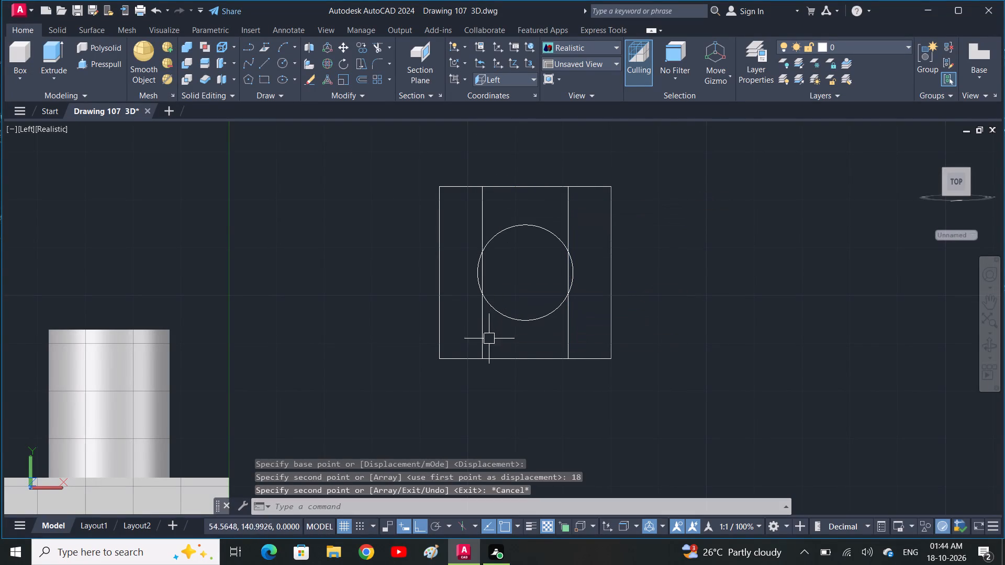
{"action": "left_click", "coordinate": [500, 330]}
{"action": "key", "text": "Escape"}
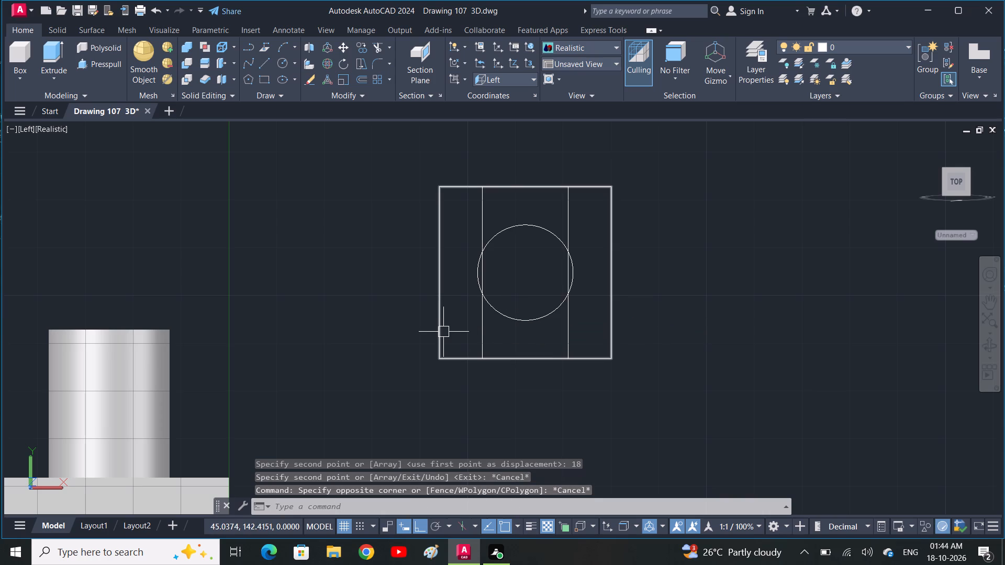
Draw a line from the square's lower left corner 9 up along the left edge, and straight across to the right edge.
{"action": "type", "text": "L"}
{"action": "key", "text": "space"}
{"action": "left_click", "coordinate": [440, 359]}
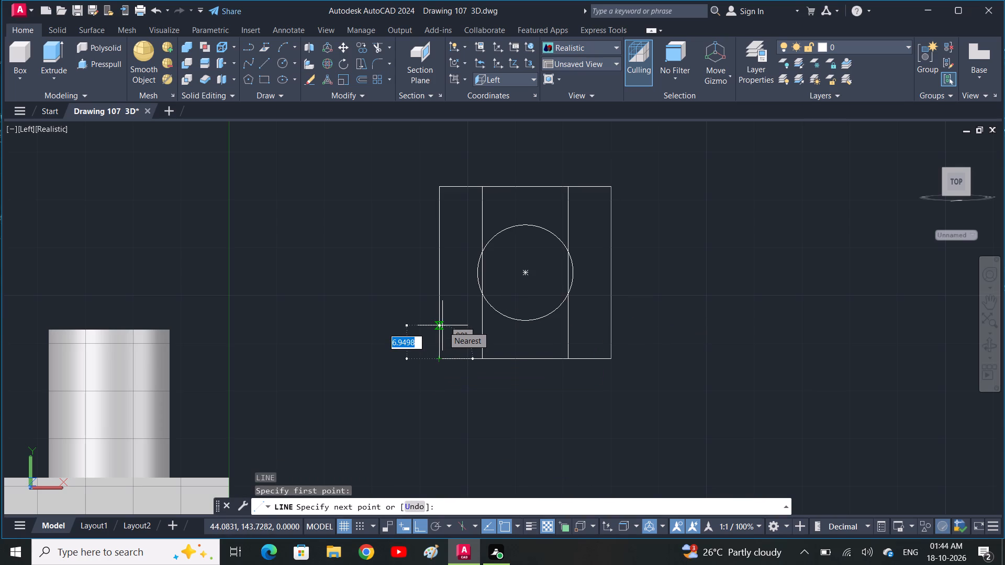
{"action": "type", "text": "9M"}
{"action": "key", "text": "space"}
{"action": "key", "text": "BackSpace"}
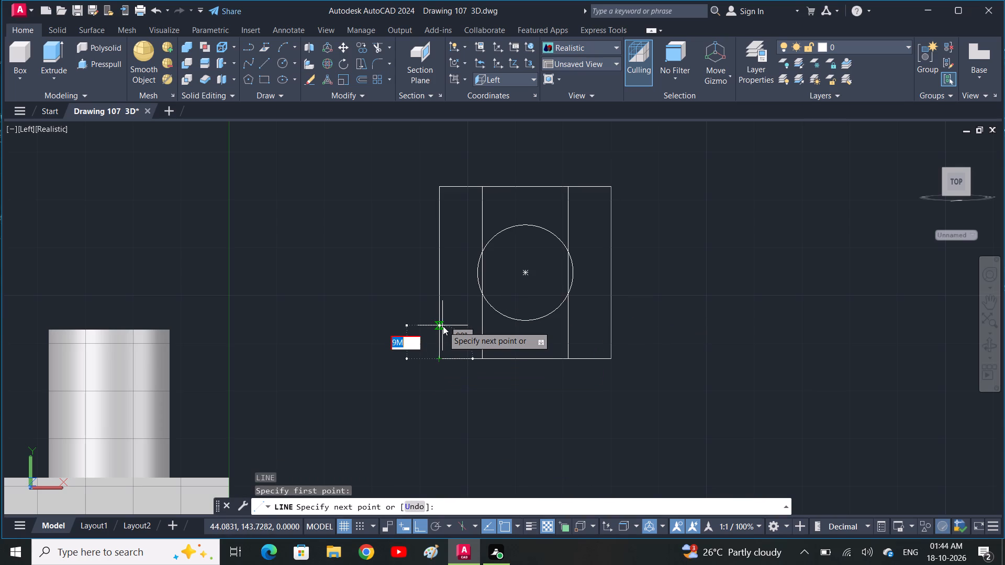
{"action": "type", "text": "9"}
{"action": "key", "text": "space"}
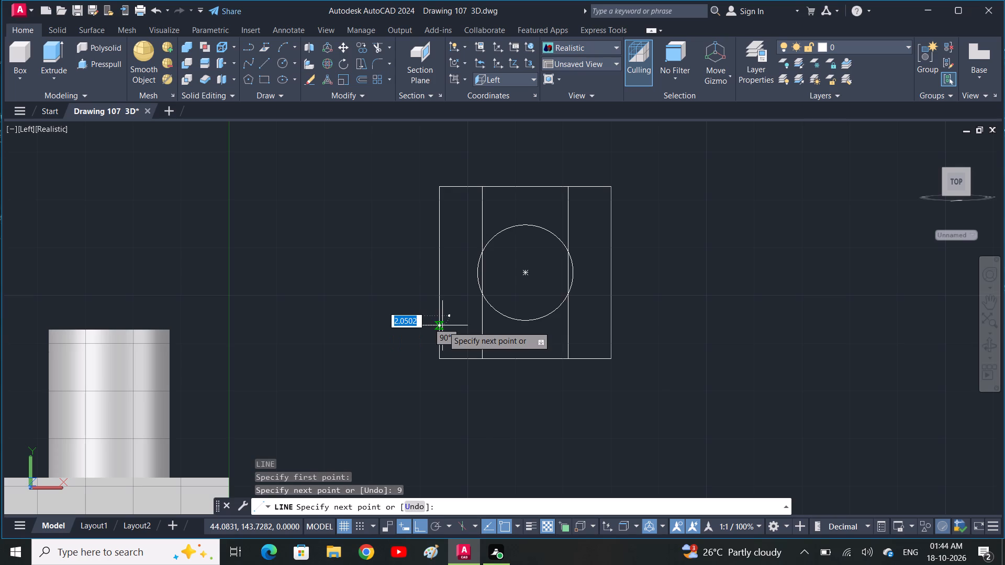
{"action": "left_click", "coordinate": [611, 320]}
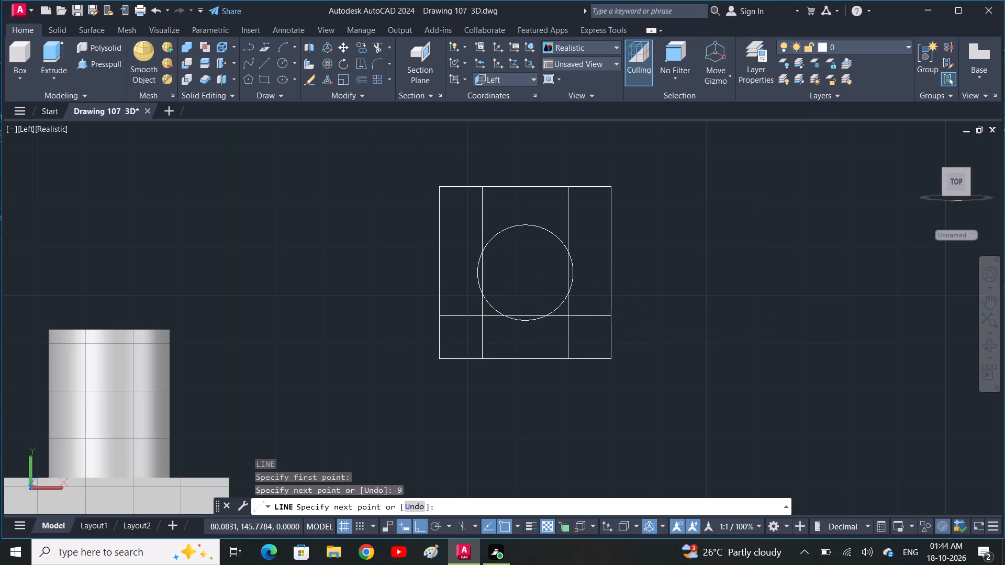
{"action": "key", "text": "space"}
Copy the horizontal line 18 upward, across the circle, from its left endpoint.
{"action": "left_click", "coordinate": [589, 318]}
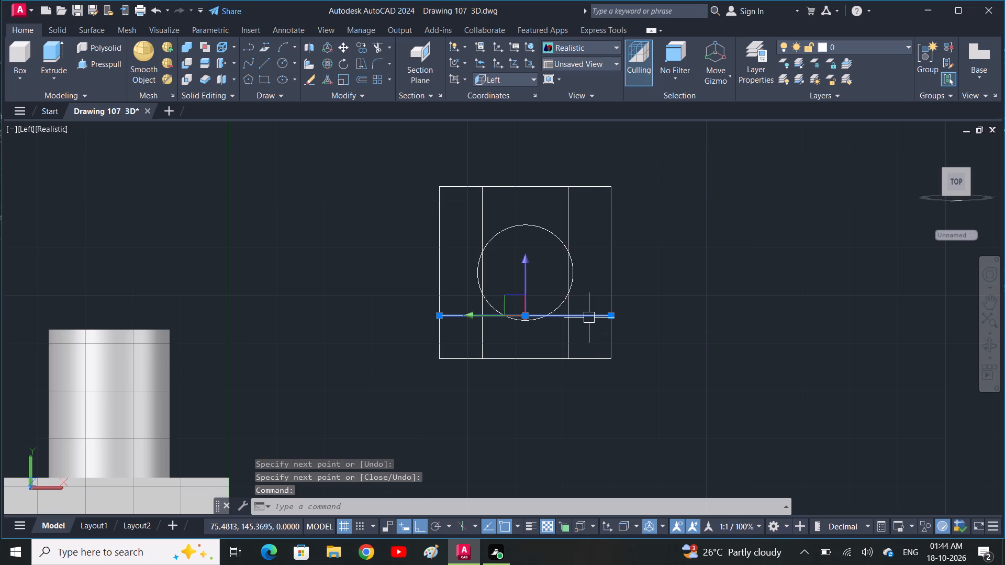
{"action": "key", "text": "c"}
{"action": "type", "text": "O"}
{"action": "key", "text": "space"}
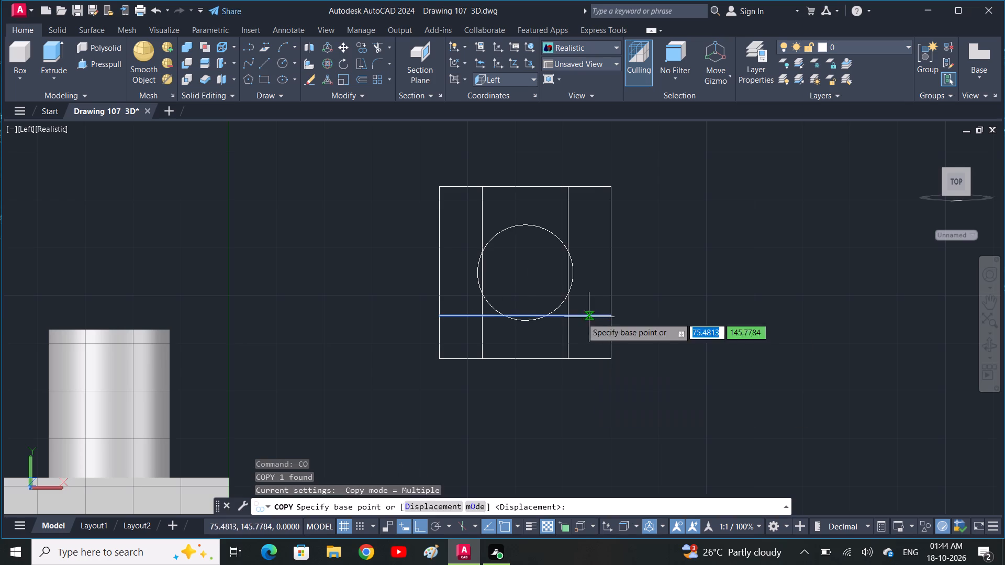
{"action": "left_click", "coordinate": [439, 317]}
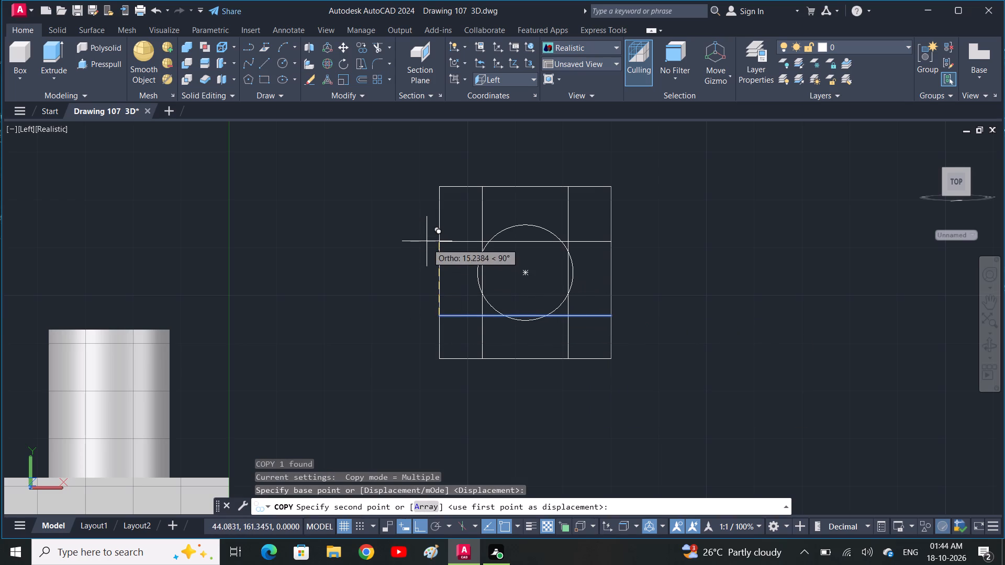
{"action": "key", "text": "1"}
{"action": "key", "text": "8"}
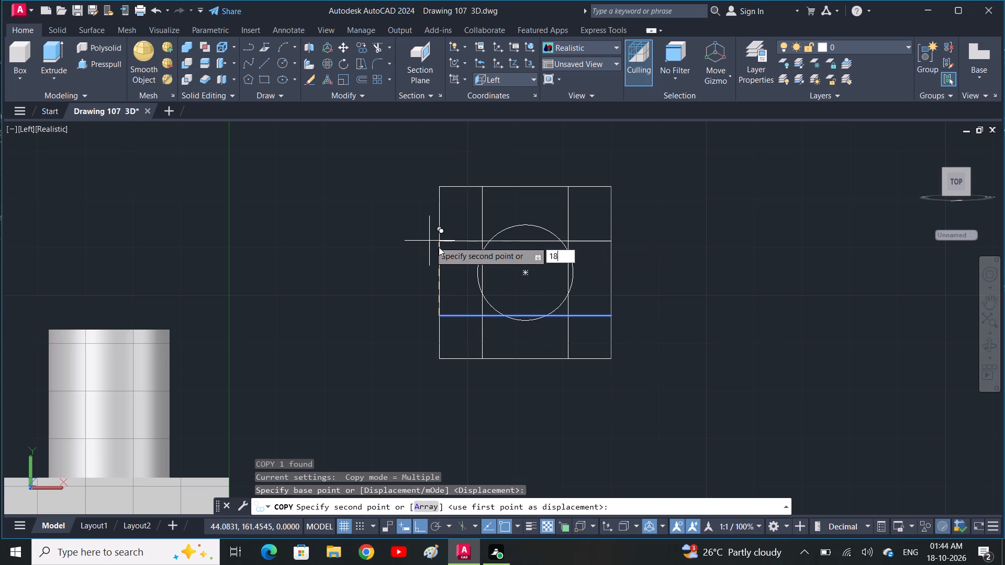
{"action": "key", "text": "space"}
{"action": "key", "text": "space"}
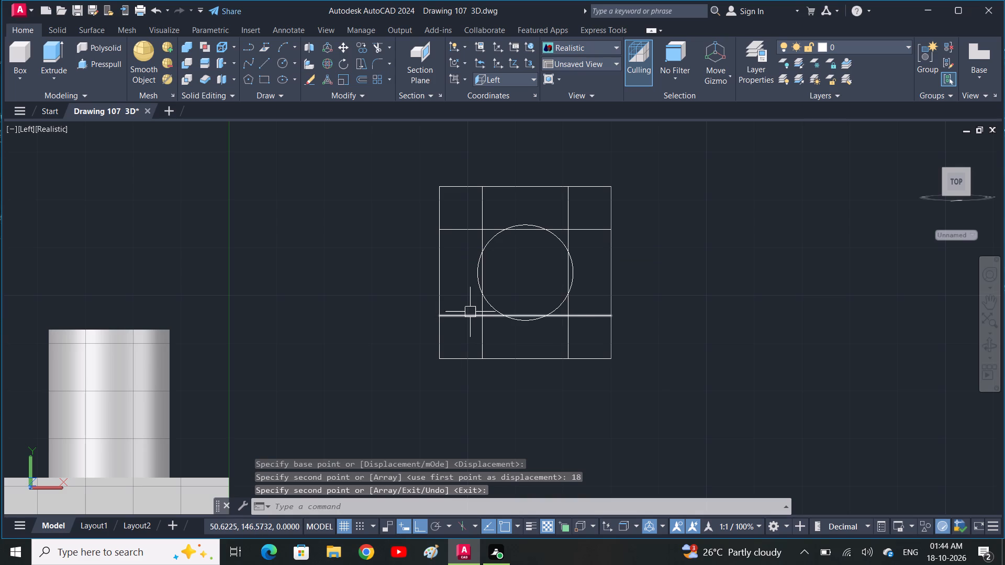
Start a circle centred on the upper left intersection of the construction lines inside the square.
{"action": "scroll", "coordinate": [471, 312], "scroll_direction": "up", "scroll_amount": 1}
{"action": "type", "text": "C"}
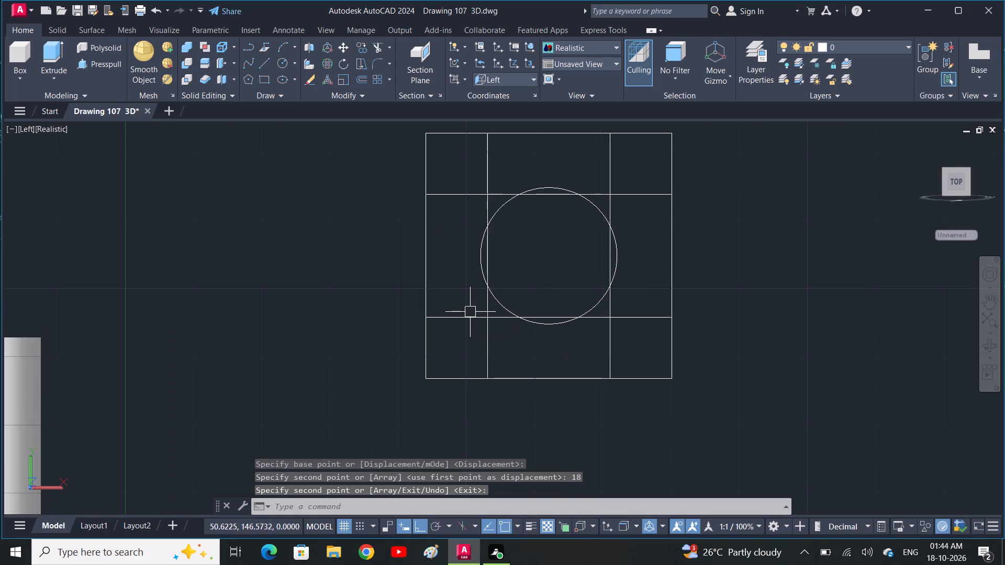
{"action": "key", "text": "space"}
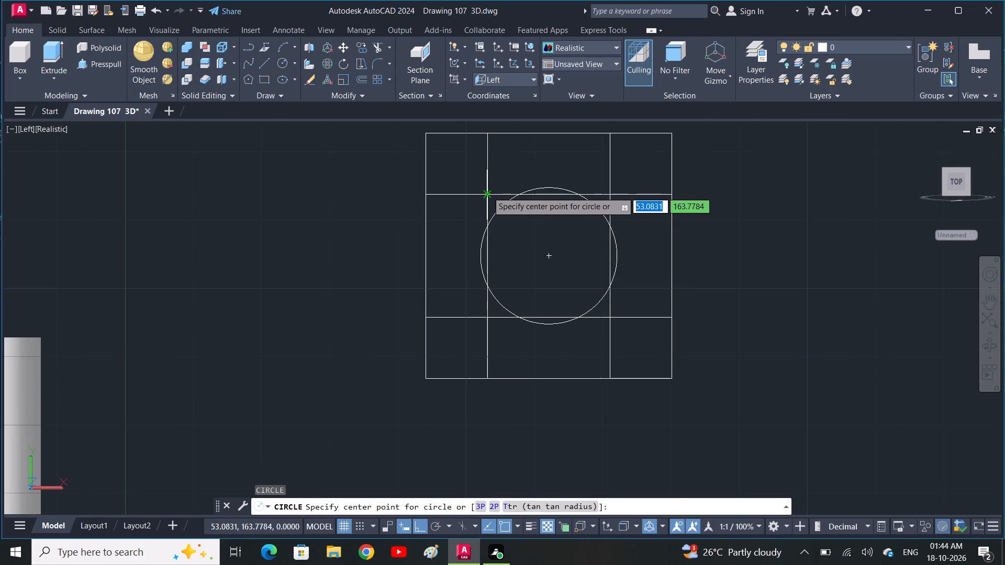
{"action": "left_click", "coordinate": [487, 191]}
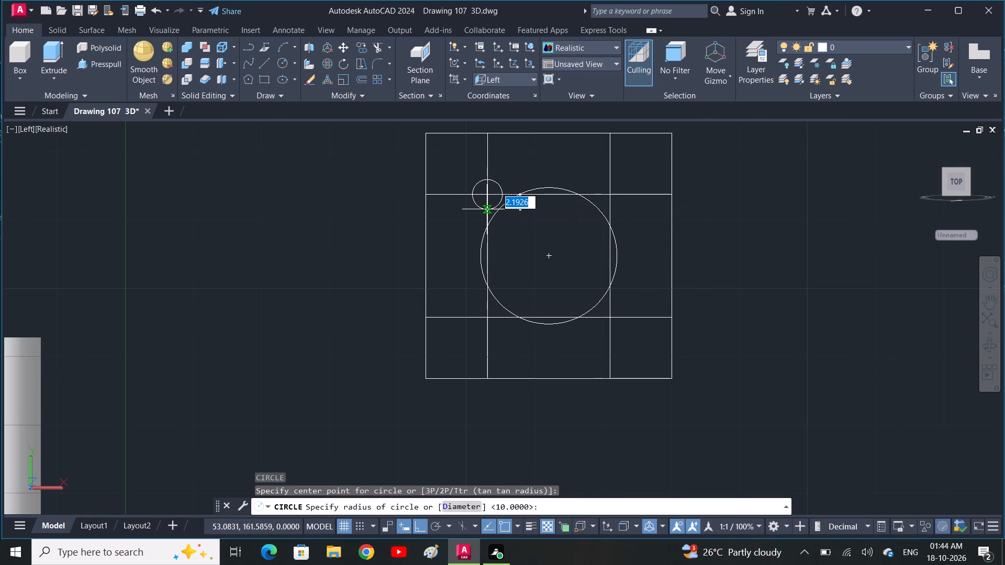
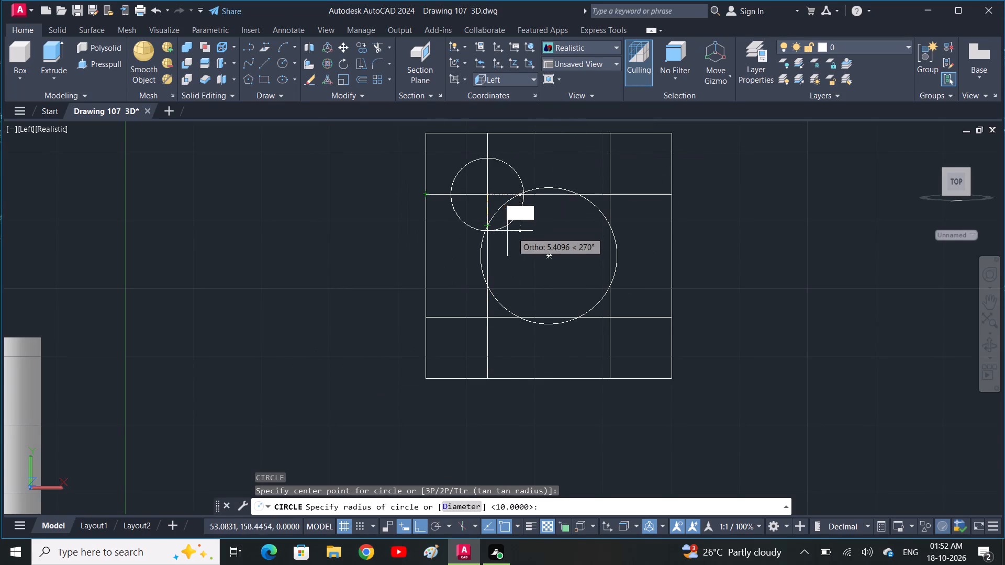
Give the circle at the upper left intersection of the construction lines a diameter of 4.
{"action": "type", "text": "D 4"}
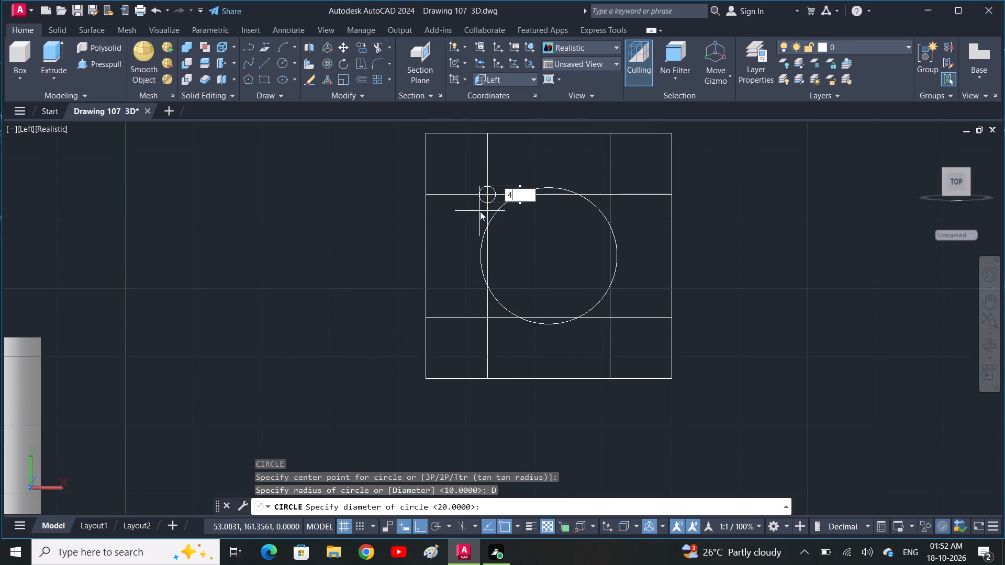
{"action": "key", "text": "space"}
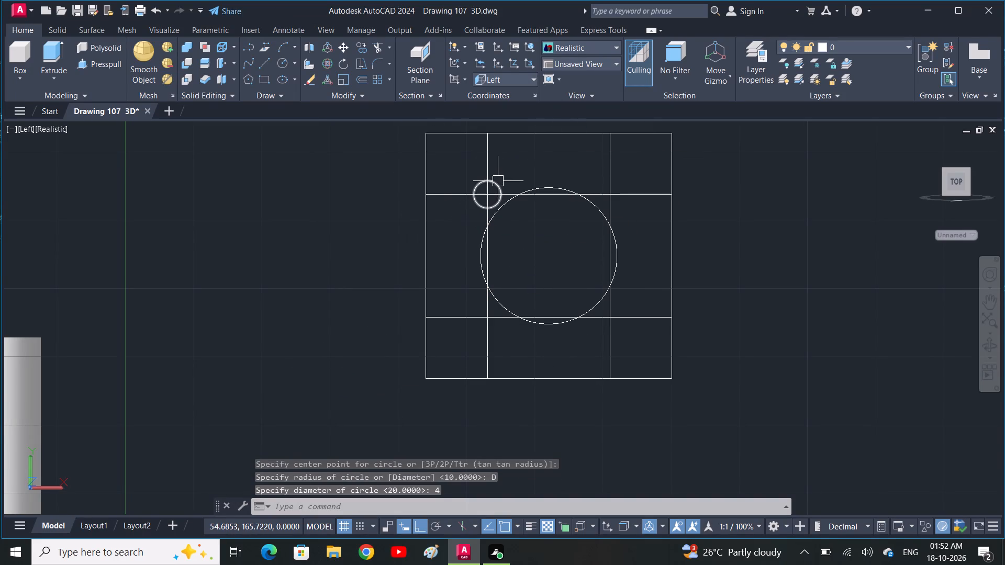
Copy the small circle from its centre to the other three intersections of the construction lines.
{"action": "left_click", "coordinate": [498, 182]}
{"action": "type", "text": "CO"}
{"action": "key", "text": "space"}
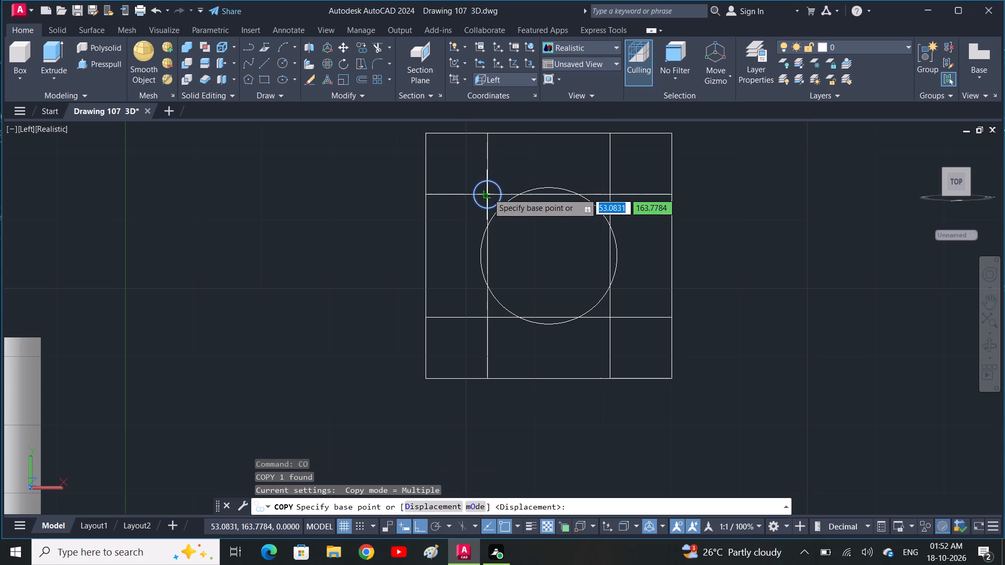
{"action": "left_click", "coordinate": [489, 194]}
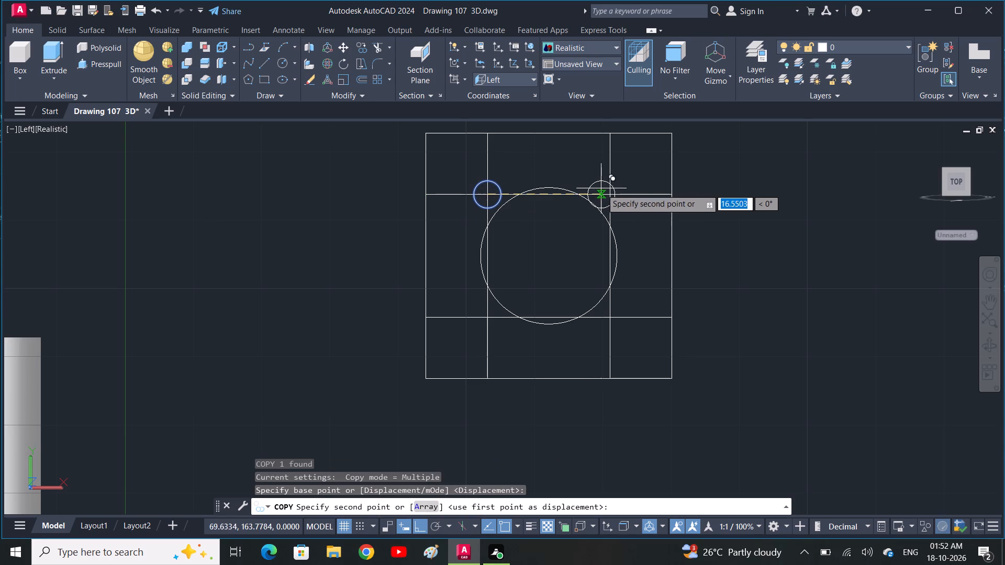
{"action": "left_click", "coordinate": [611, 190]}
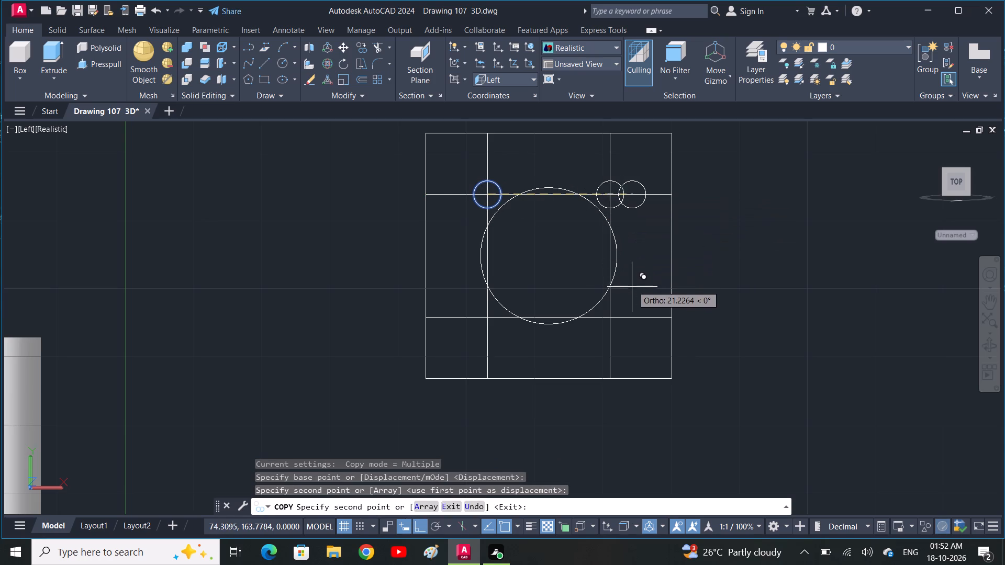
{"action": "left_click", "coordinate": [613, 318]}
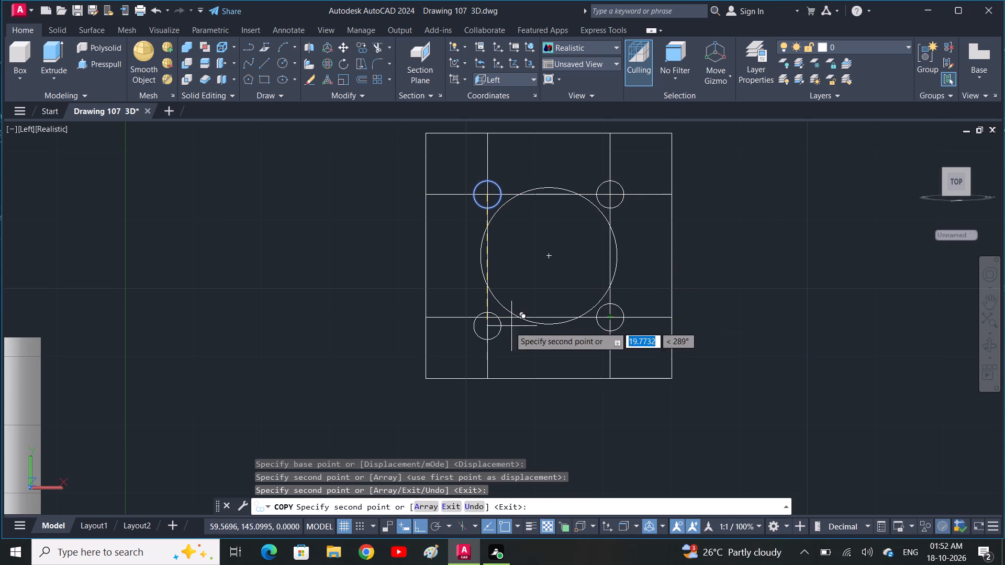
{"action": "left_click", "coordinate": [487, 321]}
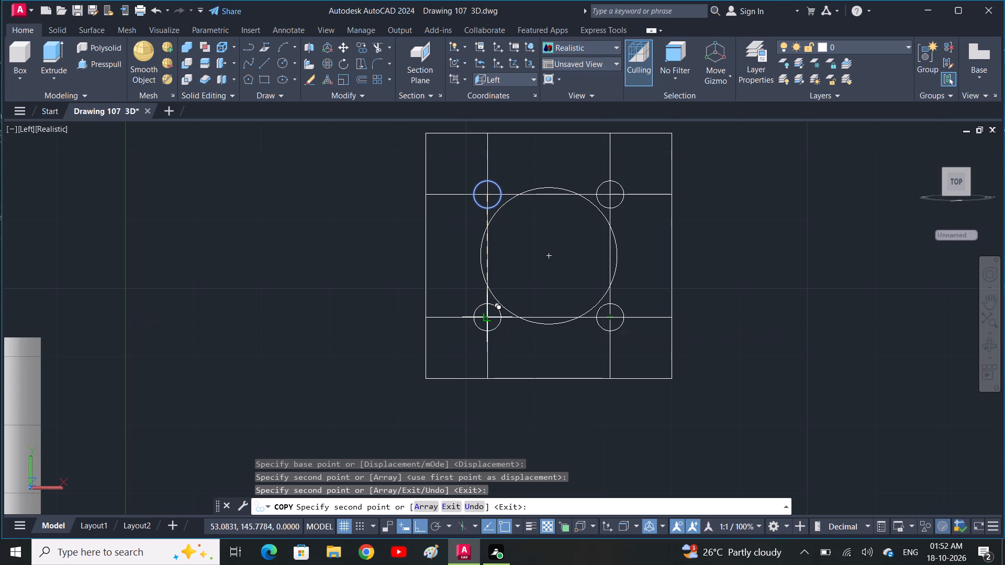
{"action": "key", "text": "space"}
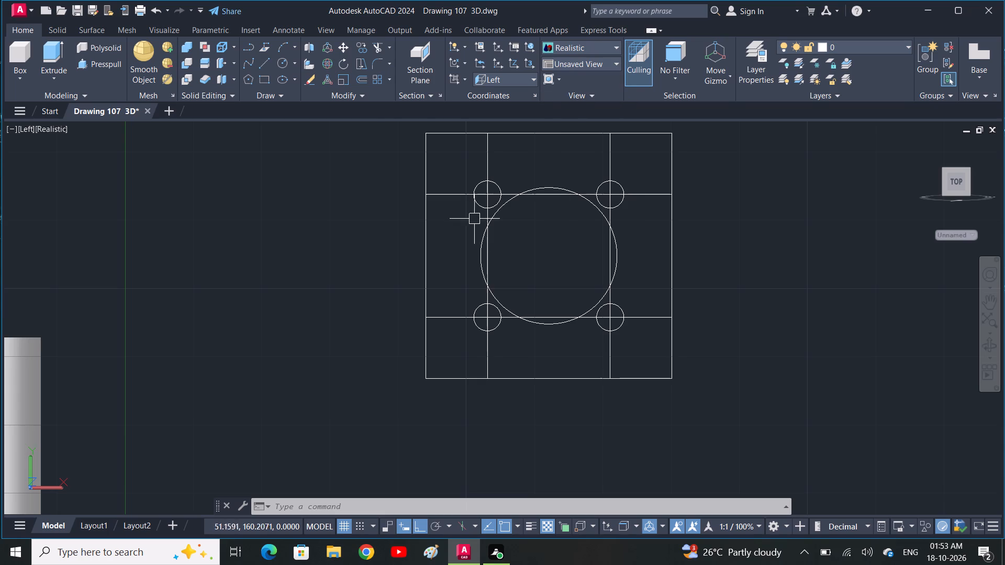
Move the left vertical construction line 3 outward, toward the square's left edge.
{"action": "left_click", "coordinate": [492, 162]}
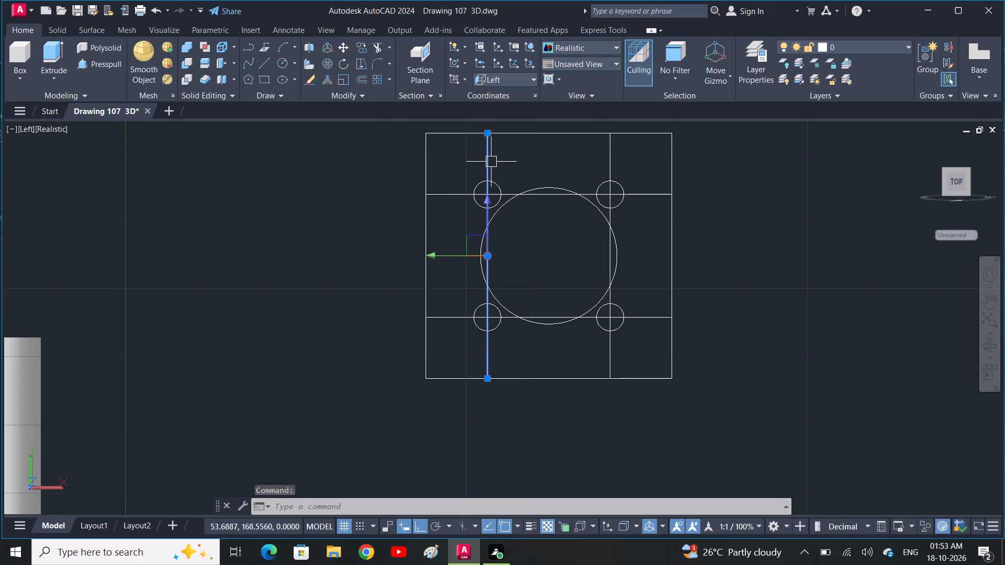
{"action": "key", "text": "m"}
{"action": "key", "text": "space"}
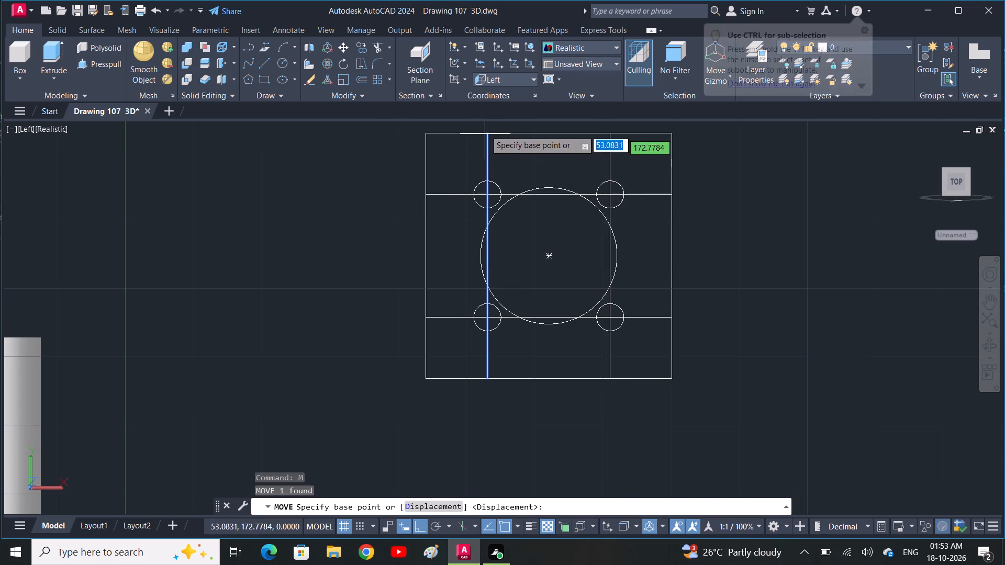
{"action": "left_click", "coordinate": [489, 131]}
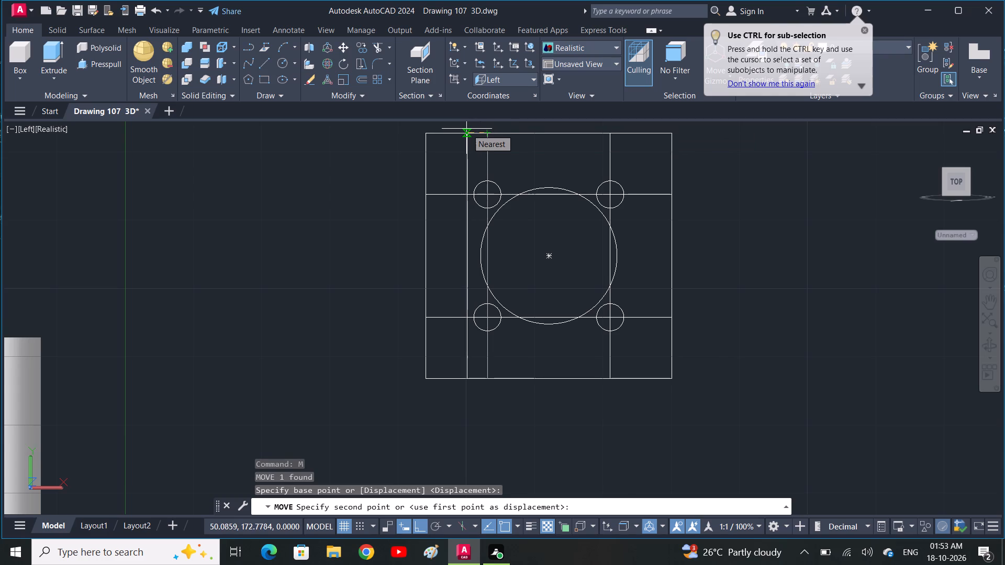
{"action": "key", "text": "3"}
{"action": "key", "text": "space"}
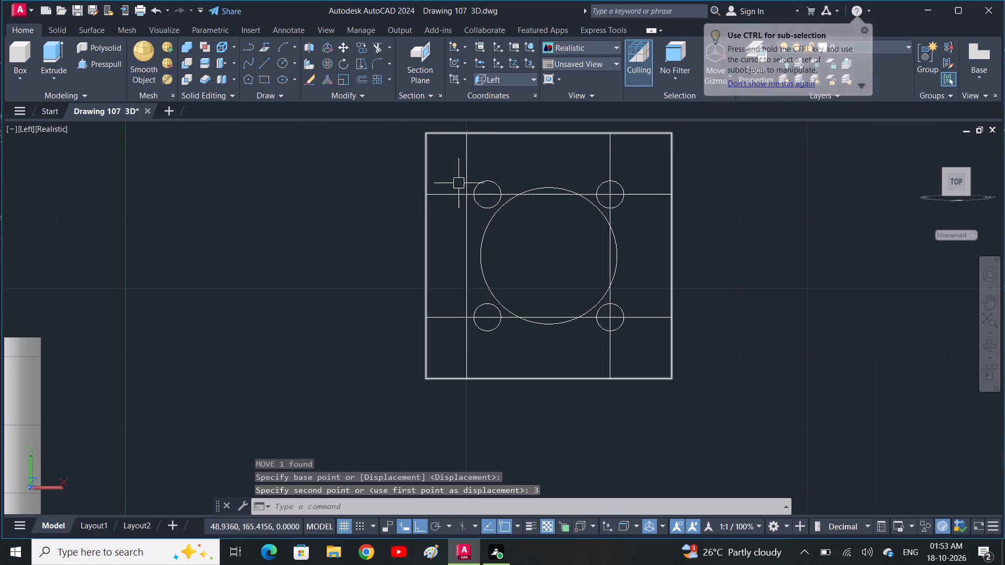
Move the upper left small circle by its centre onto the intersection of the left vertical and upper horizontal construction lines.
{"action": "left_click", "coordinate": [498, 188]}
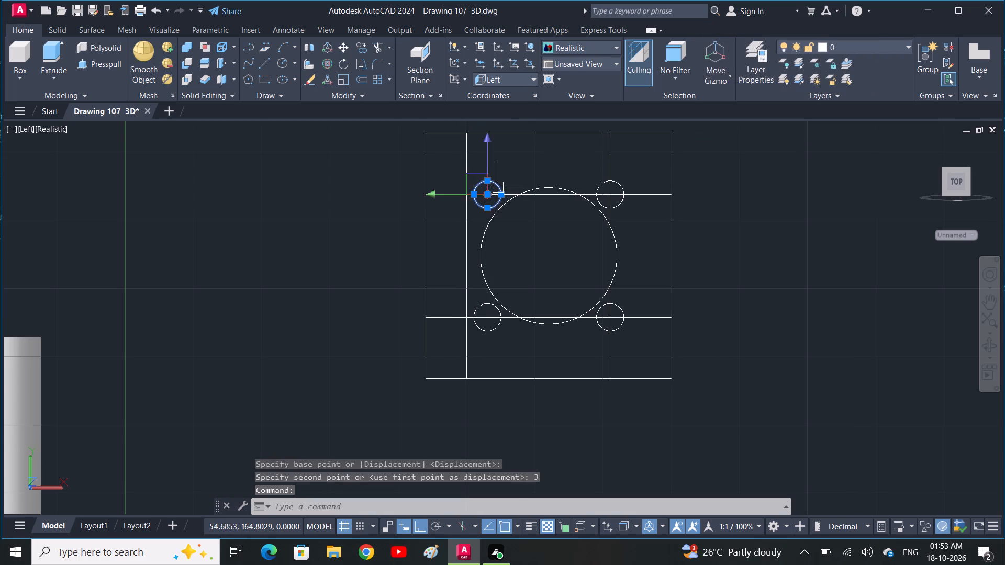
{"action": "type", "text": "M"}
{"action": "key", "text": "space"}
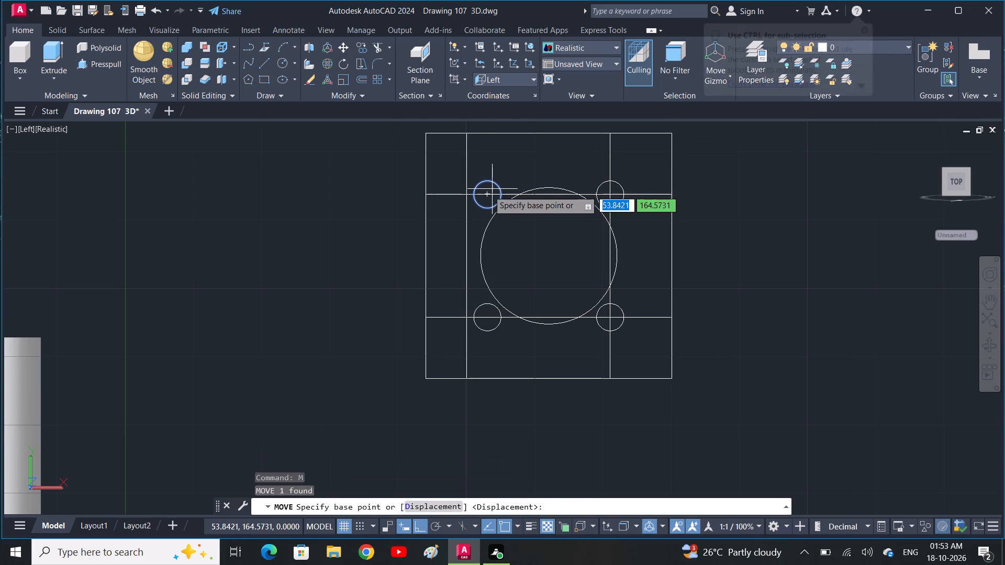
{"action": "left_click", "coordinate": [485, 196]}
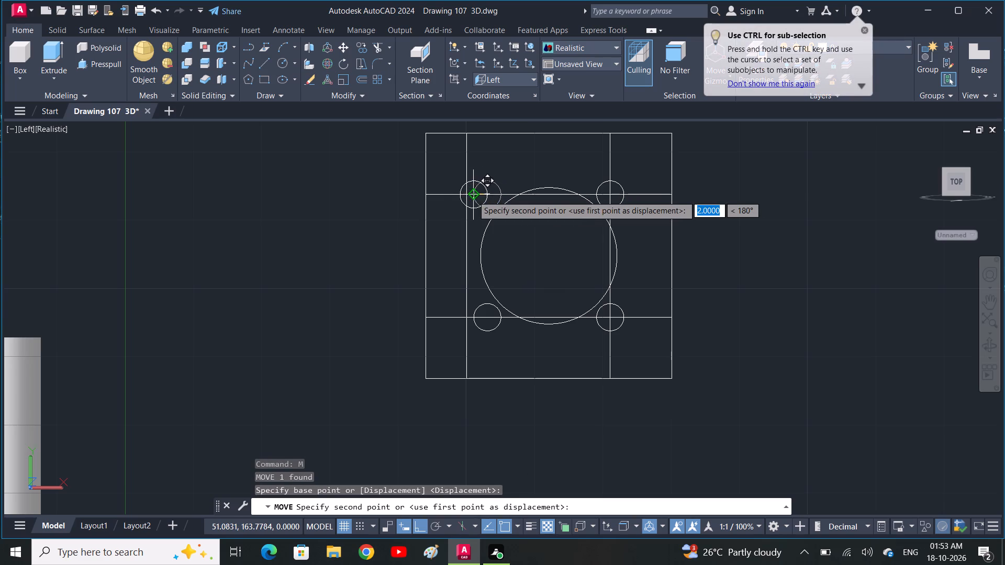
{"action": "left_click", "coordinate": [468, 196]}
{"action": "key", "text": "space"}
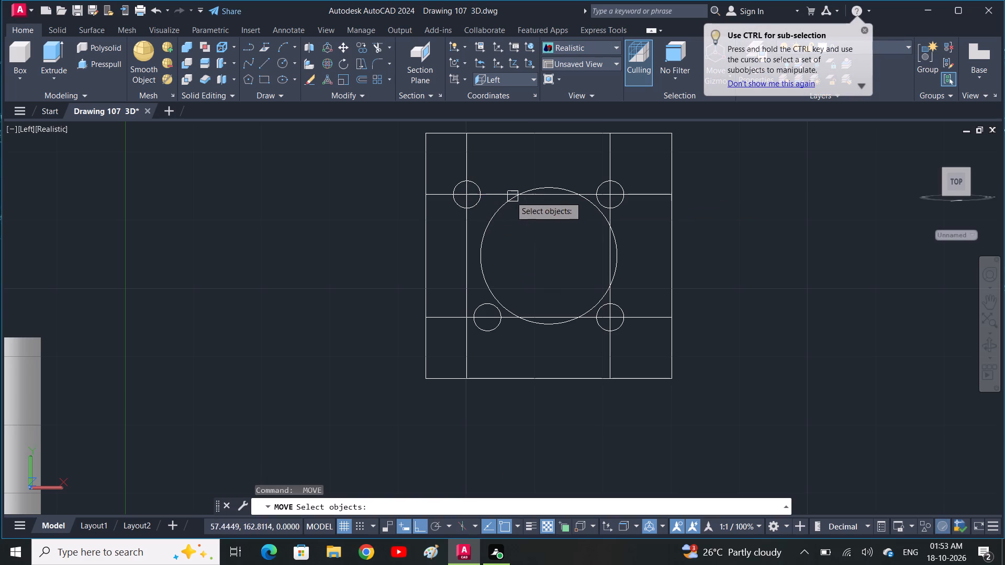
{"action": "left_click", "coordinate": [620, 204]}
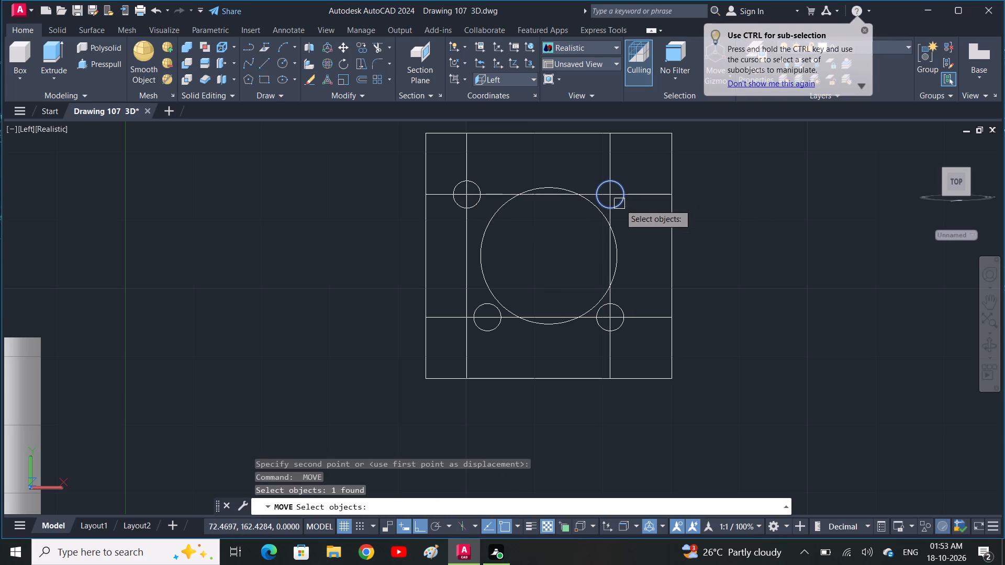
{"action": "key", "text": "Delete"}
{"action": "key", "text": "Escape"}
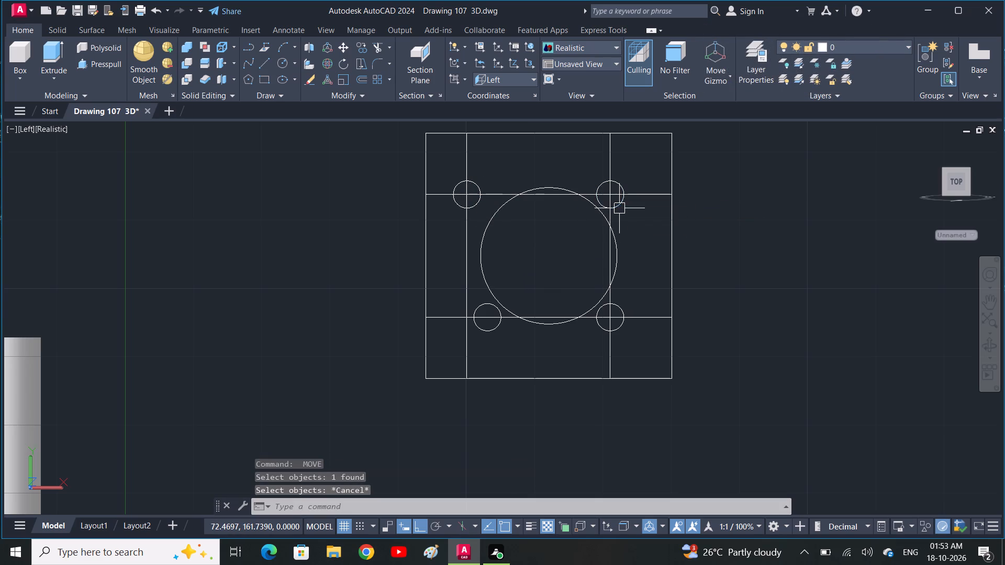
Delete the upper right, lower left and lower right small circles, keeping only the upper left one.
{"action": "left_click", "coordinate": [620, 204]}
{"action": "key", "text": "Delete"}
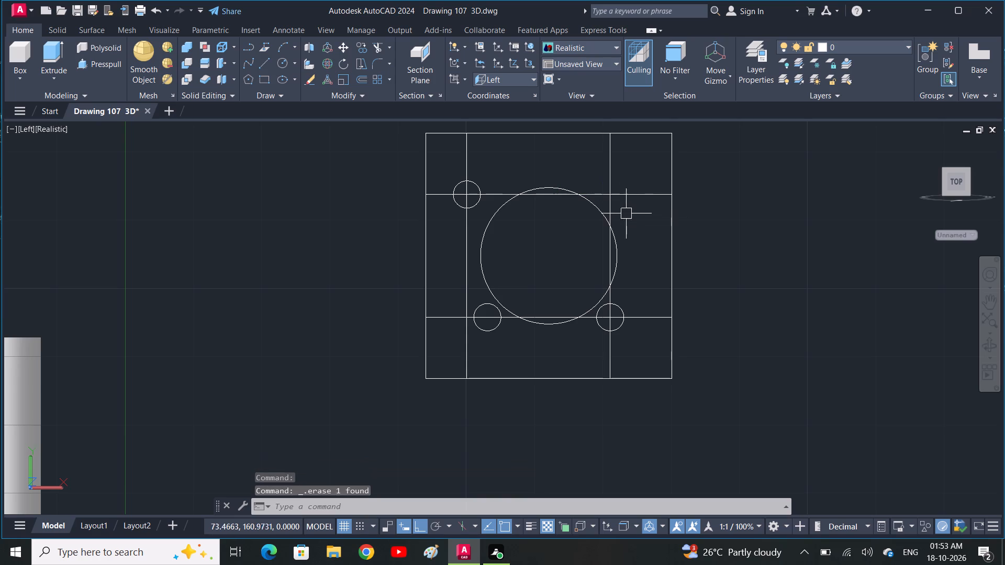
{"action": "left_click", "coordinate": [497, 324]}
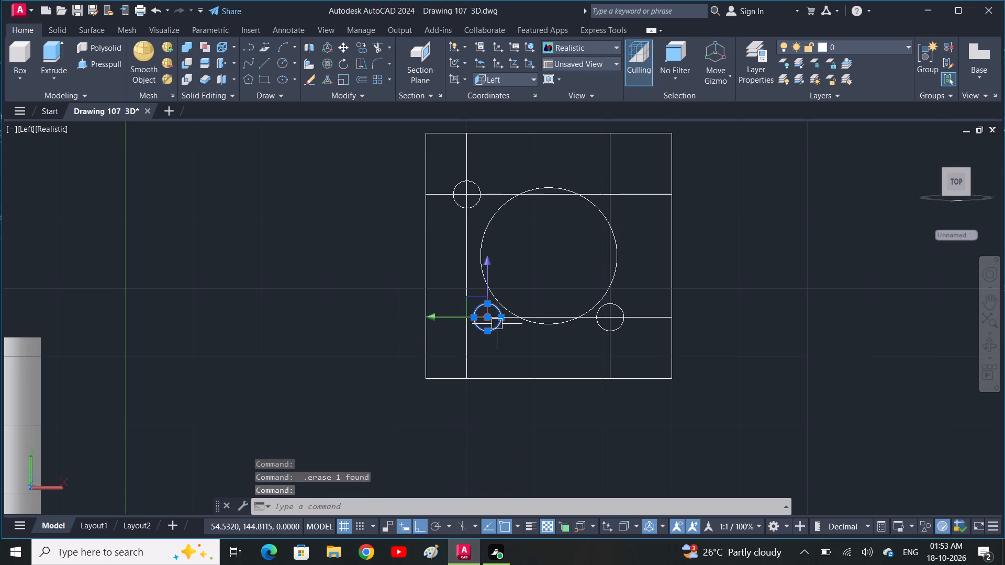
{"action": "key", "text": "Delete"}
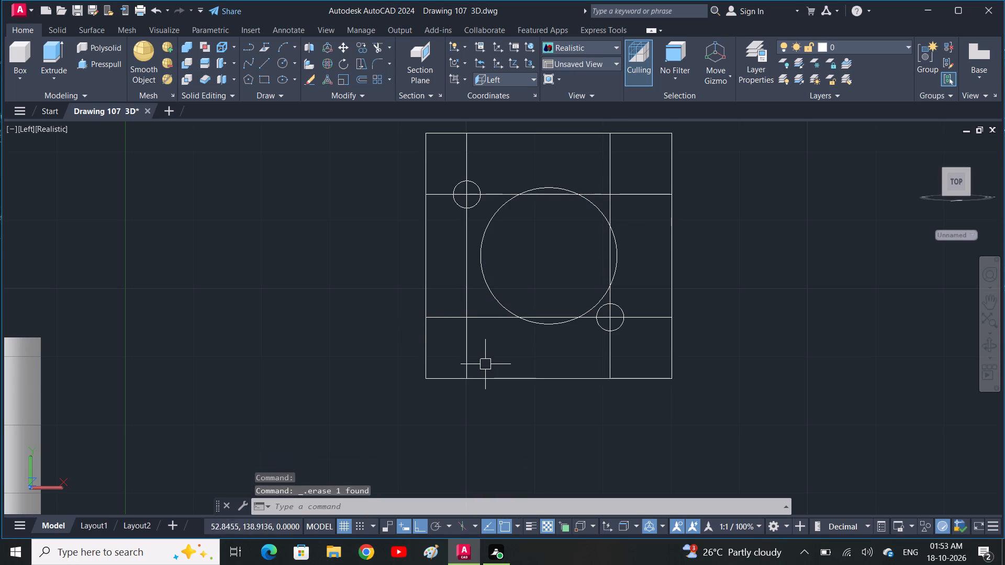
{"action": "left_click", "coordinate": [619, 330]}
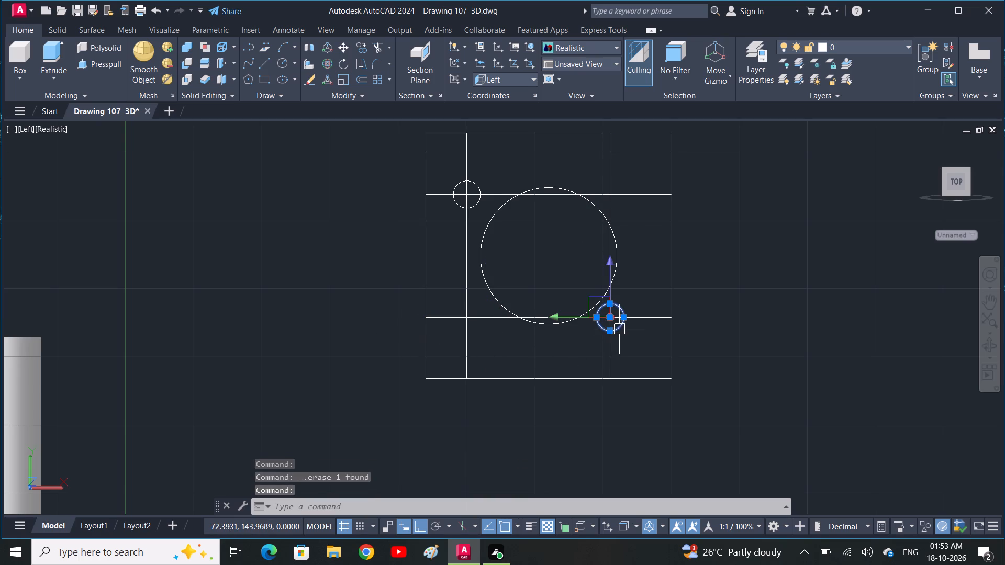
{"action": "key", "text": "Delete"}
Copy the upper left small circle down to the intersection of the left vertical and lower horizontal construction lines.
{"action": "left_click", "coordinate": [478, 204]}
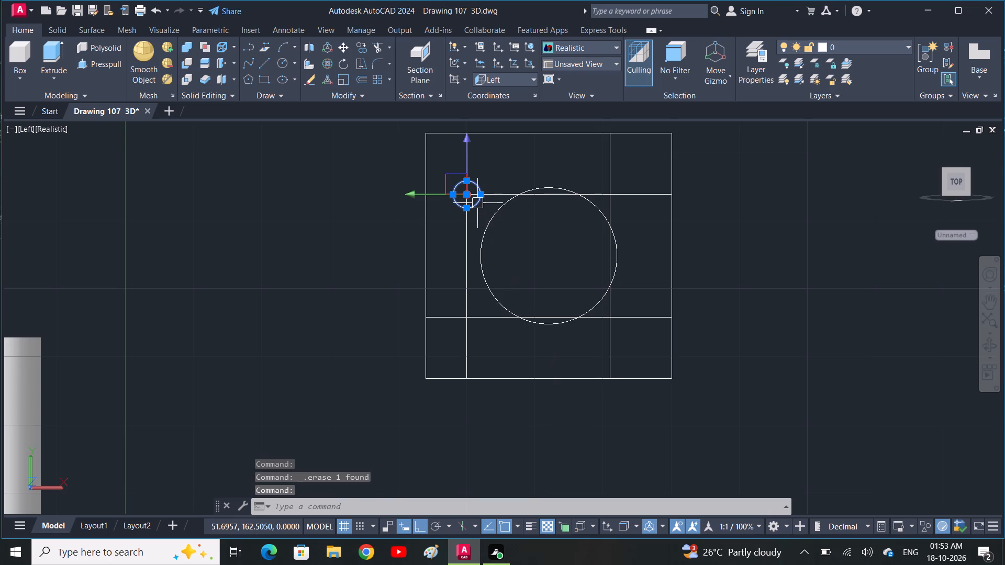
{"action": "type", "text": "CO"}
{"action": "key", "text": "space"}
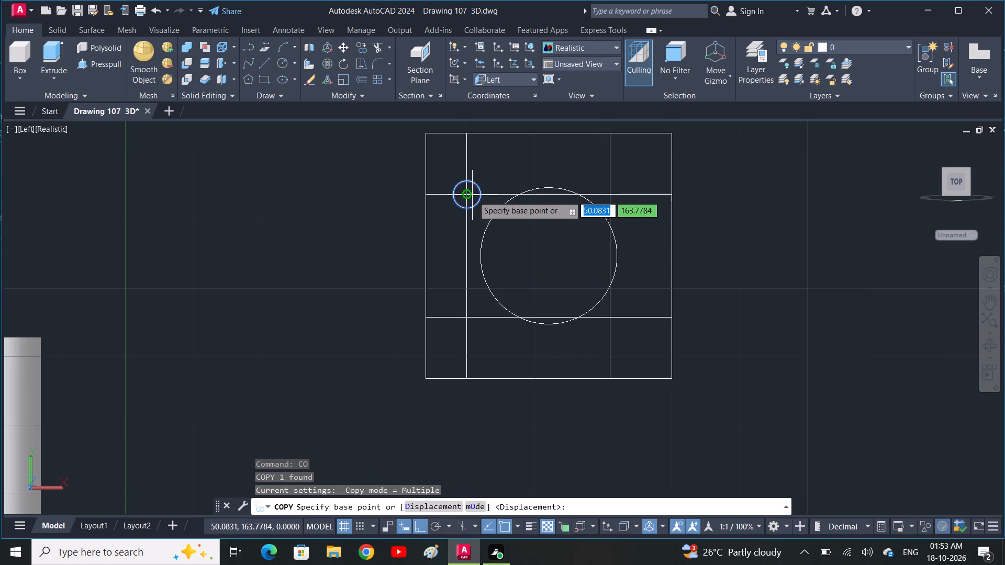
{"action": "left_click", "coordinate": [470, 196]}
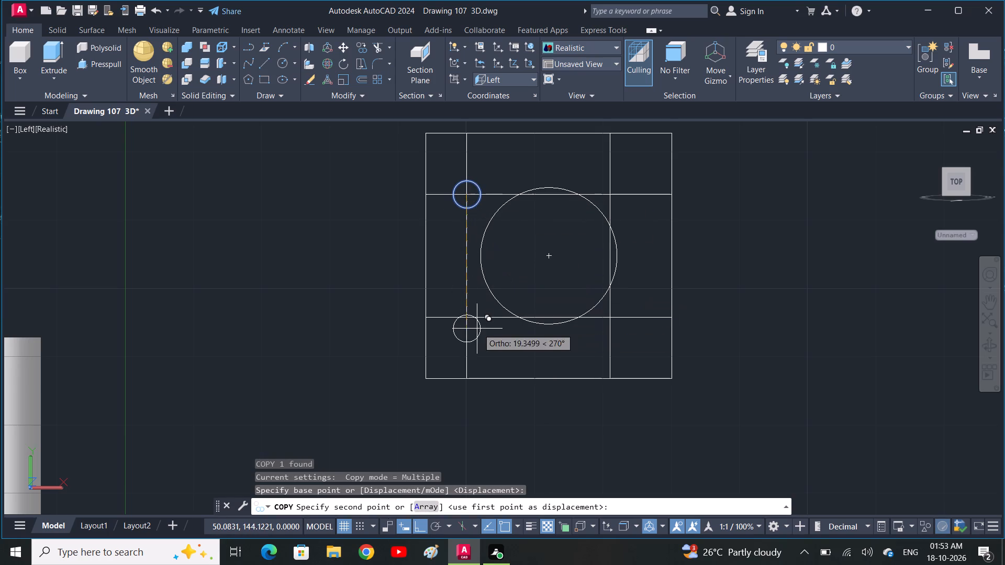
{"action": "left_click", "coordinate": [467, 319]}
{"action": "key", "text": "space"}
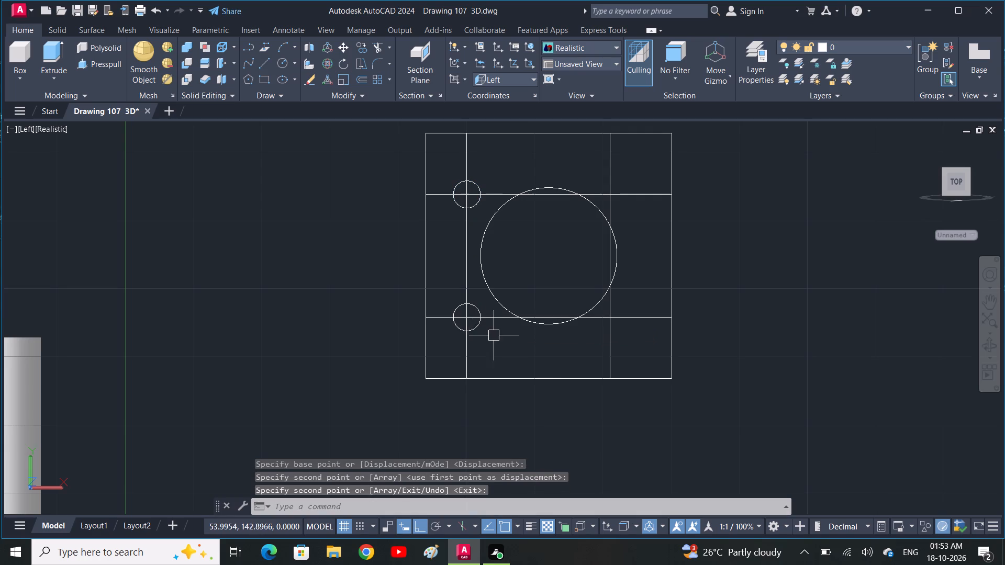
Mirror the two left small circles across the vertical centreline of the large circle, keeping the originals.
{"action": "left_click", "coordinate": [481, 323]}
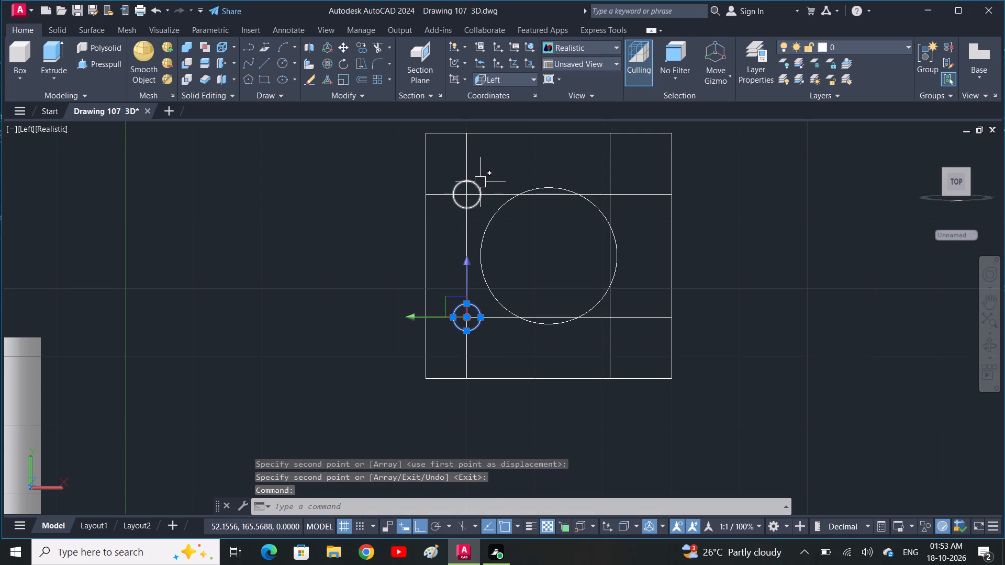
{"action": "left_click", "coordinate": [481, 183]}
{"action": "key", "text": "m"}
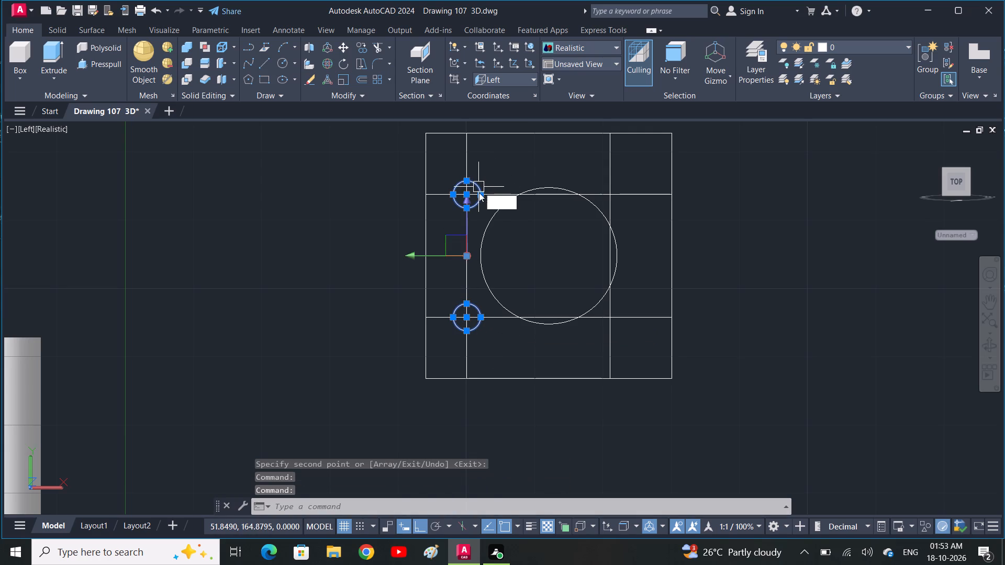
{"action": "type", "text": "I"}
{"action": "key", "text": "space"}
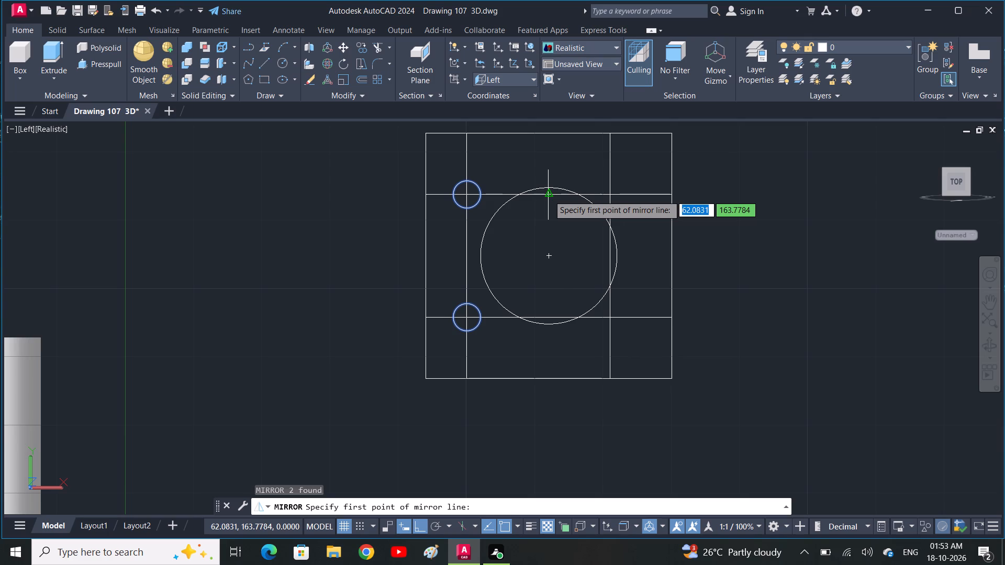
{"action": "left_click", "coordinate": [549, 194]}
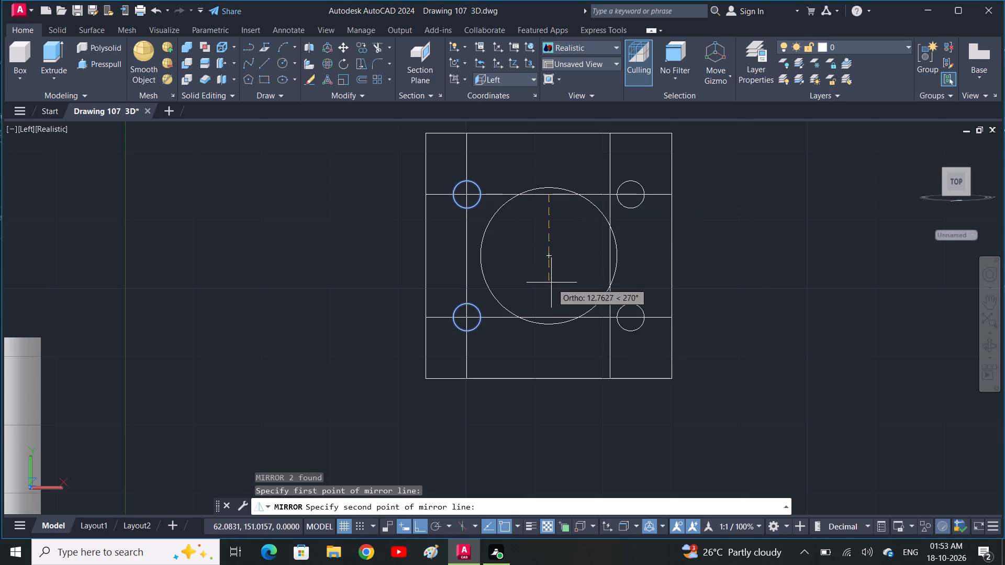
{"action": "left_click", "coordinate": [552, 321]}
{"action": "key", "text": "space"}
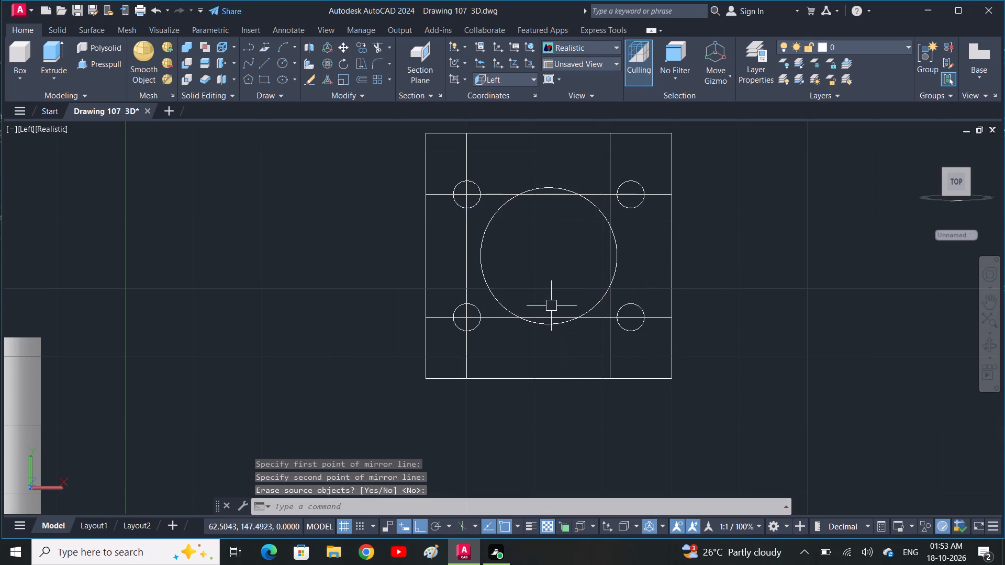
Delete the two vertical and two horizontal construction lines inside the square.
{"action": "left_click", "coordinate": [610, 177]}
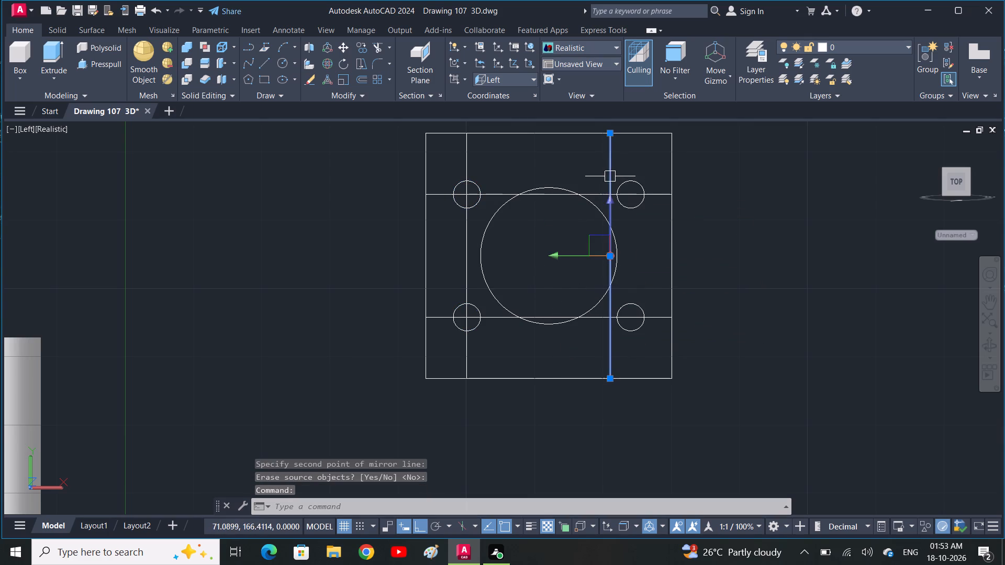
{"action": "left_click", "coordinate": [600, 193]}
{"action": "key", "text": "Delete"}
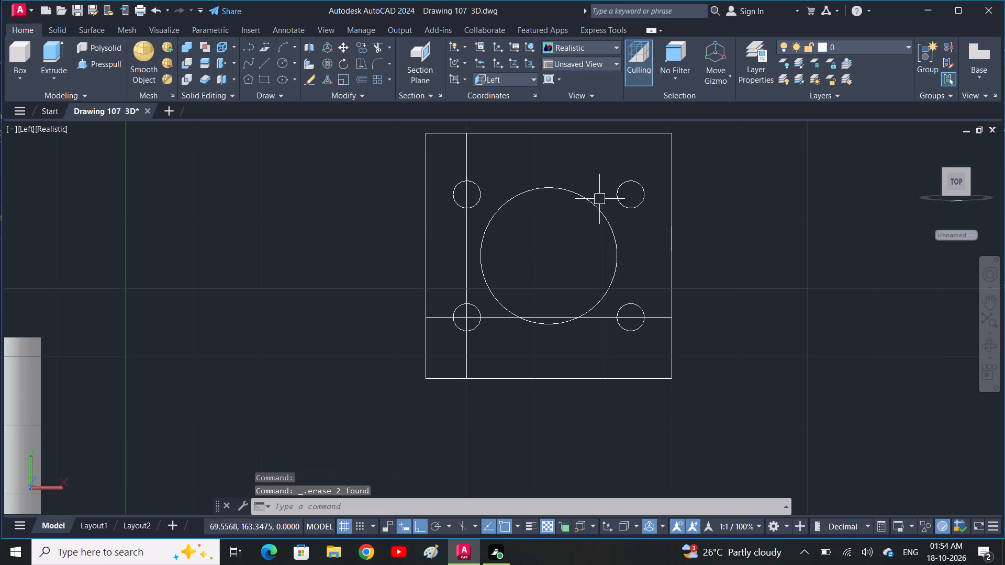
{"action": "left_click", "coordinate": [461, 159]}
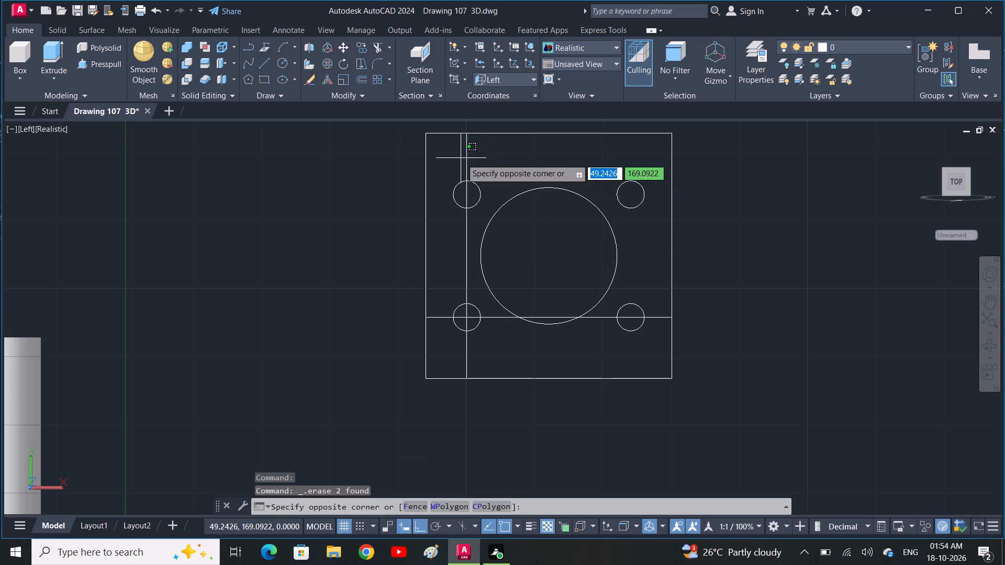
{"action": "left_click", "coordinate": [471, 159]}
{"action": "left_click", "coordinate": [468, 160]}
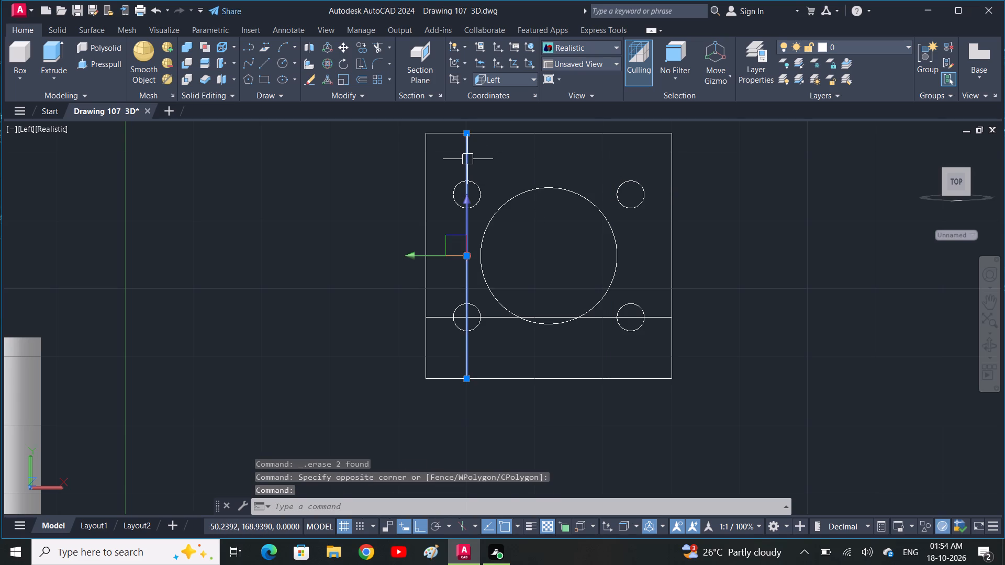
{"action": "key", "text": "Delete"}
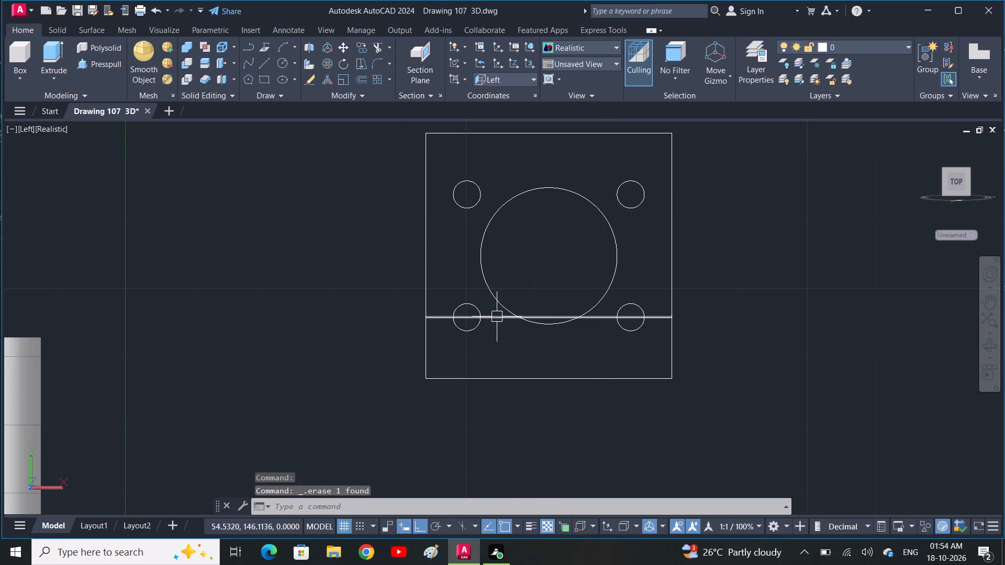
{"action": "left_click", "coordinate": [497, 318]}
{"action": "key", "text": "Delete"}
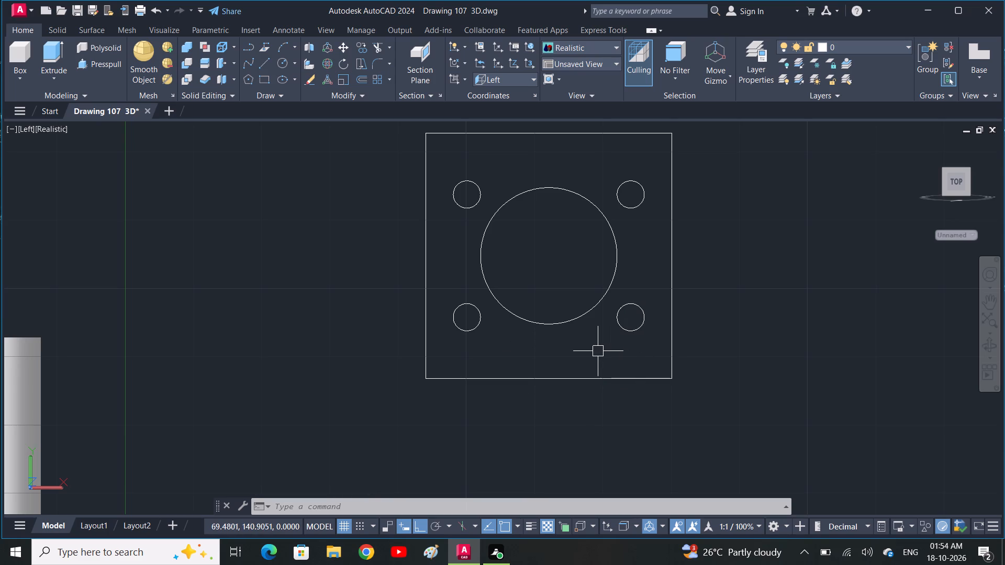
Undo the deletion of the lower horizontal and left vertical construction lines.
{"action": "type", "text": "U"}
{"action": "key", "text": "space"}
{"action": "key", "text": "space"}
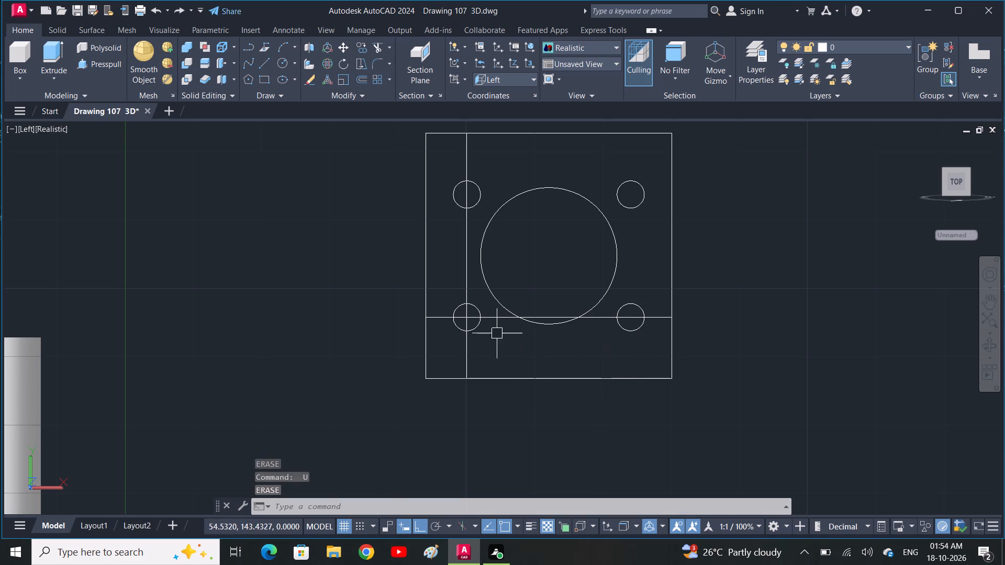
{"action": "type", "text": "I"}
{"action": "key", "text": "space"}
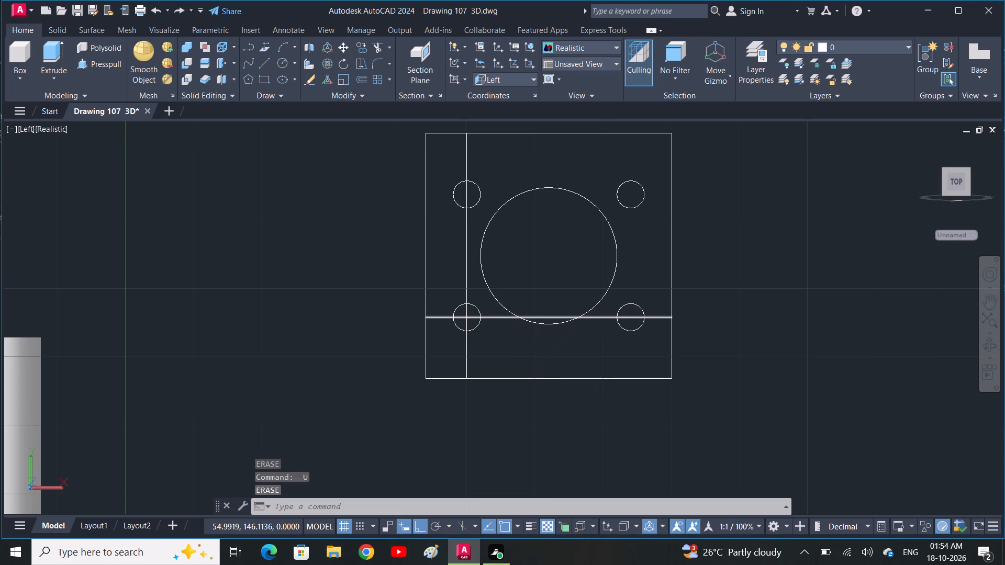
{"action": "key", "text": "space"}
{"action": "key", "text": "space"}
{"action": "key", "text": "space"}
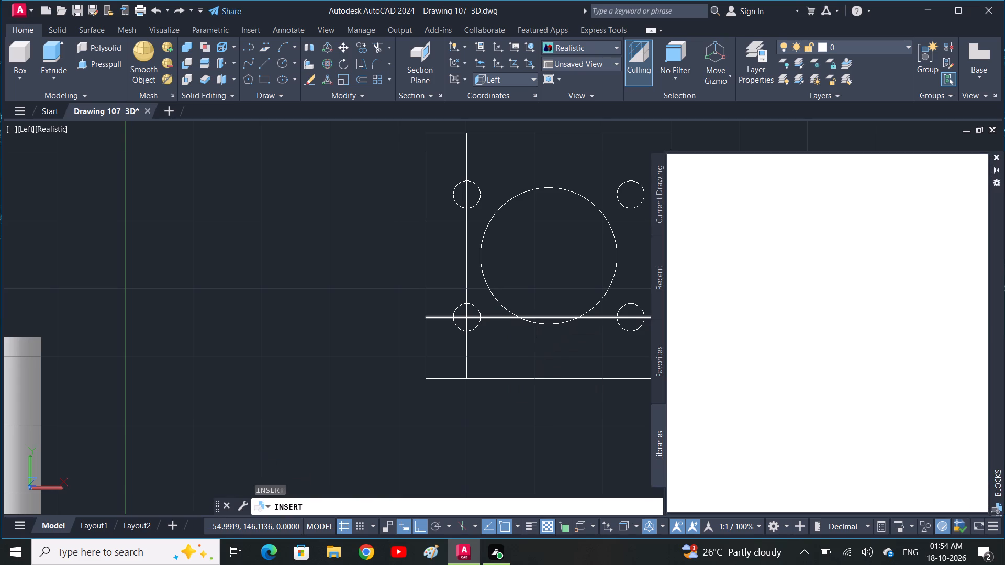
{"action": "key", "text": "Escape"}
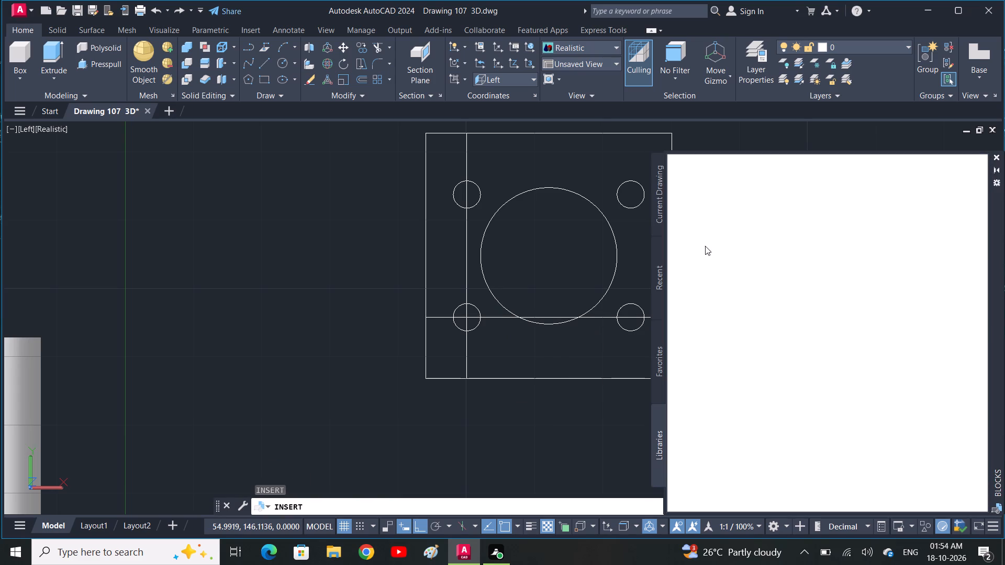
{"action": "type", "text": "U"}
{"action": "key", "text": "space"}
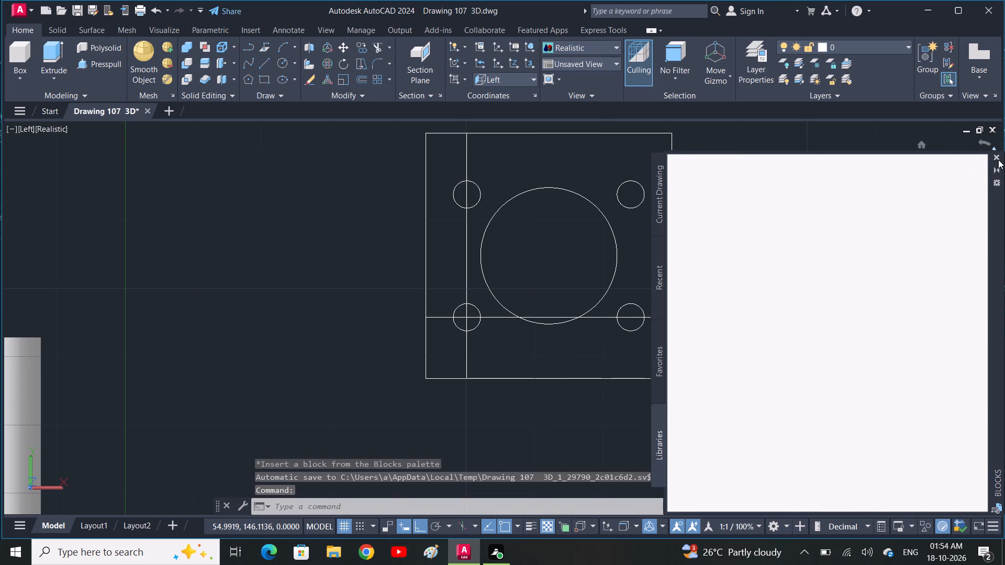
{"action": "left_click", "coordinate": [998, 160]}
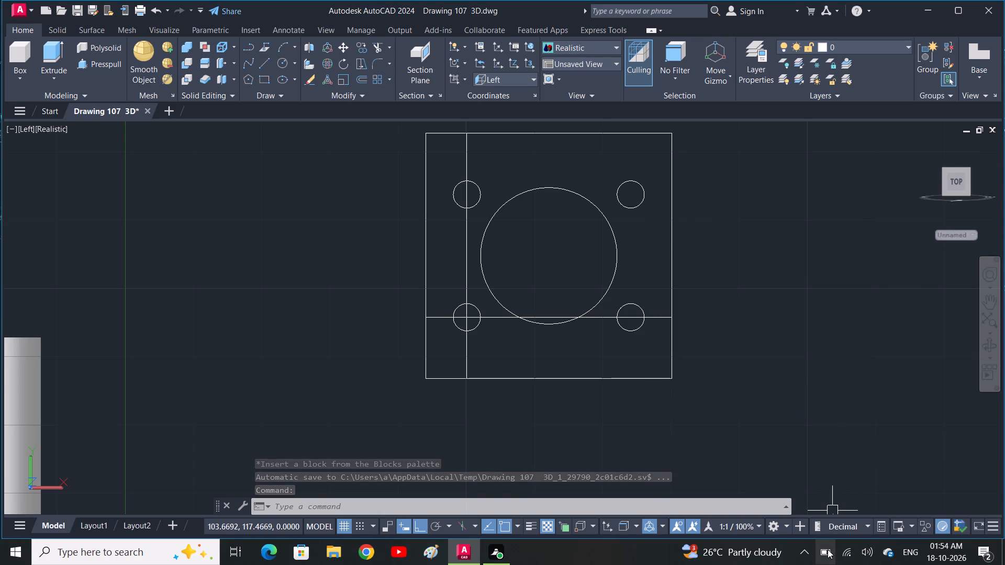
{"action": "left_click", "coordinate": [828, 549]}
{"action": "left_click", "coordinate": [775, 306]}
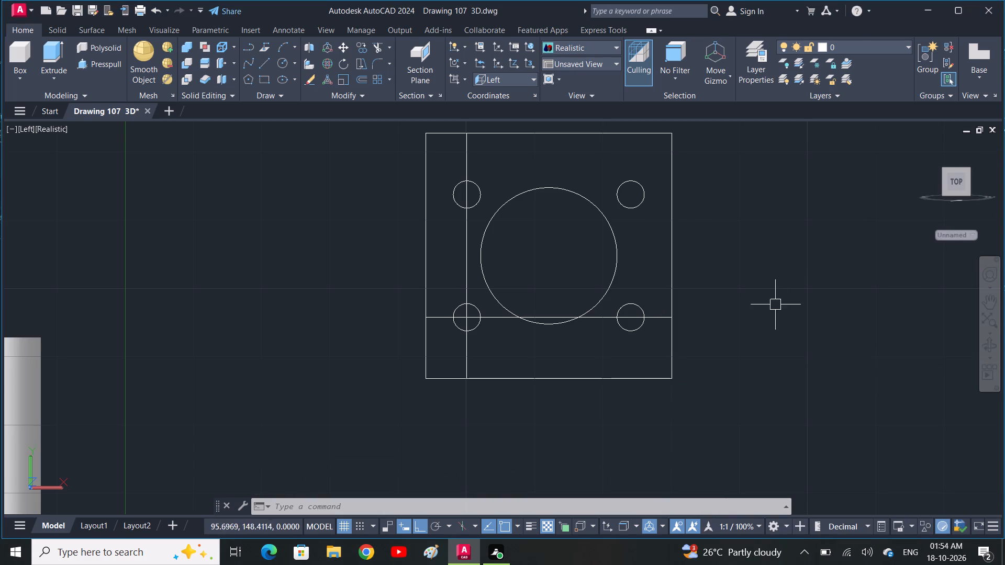
Undo the deletion of the upper horizontal and right vertical construction lines and the mirroring of the two small circles.
{"action": "type", "text": "U"}
{"action": "key", "text": "space"}
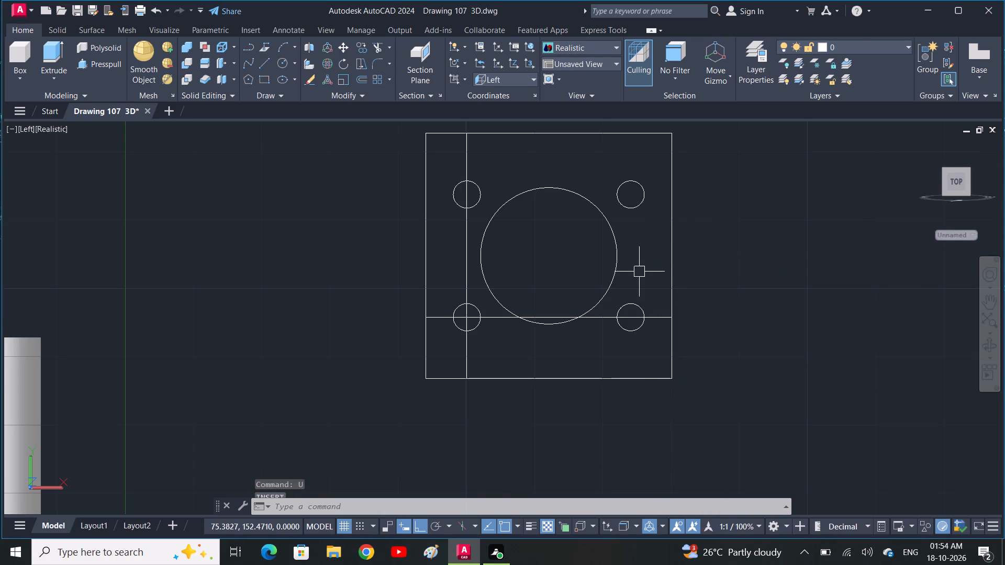
{"action": "key", "text": "space"}
{"action": "key", "text": "space"}
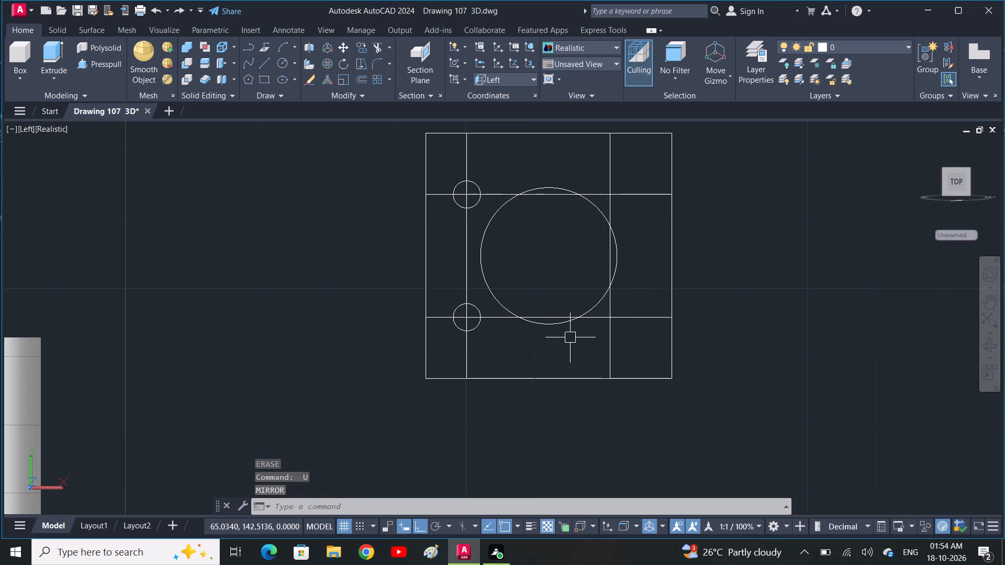
Move the lower horizontal construction line down by 3.
{"action": "left_click", "coordinate": [601, 319]}
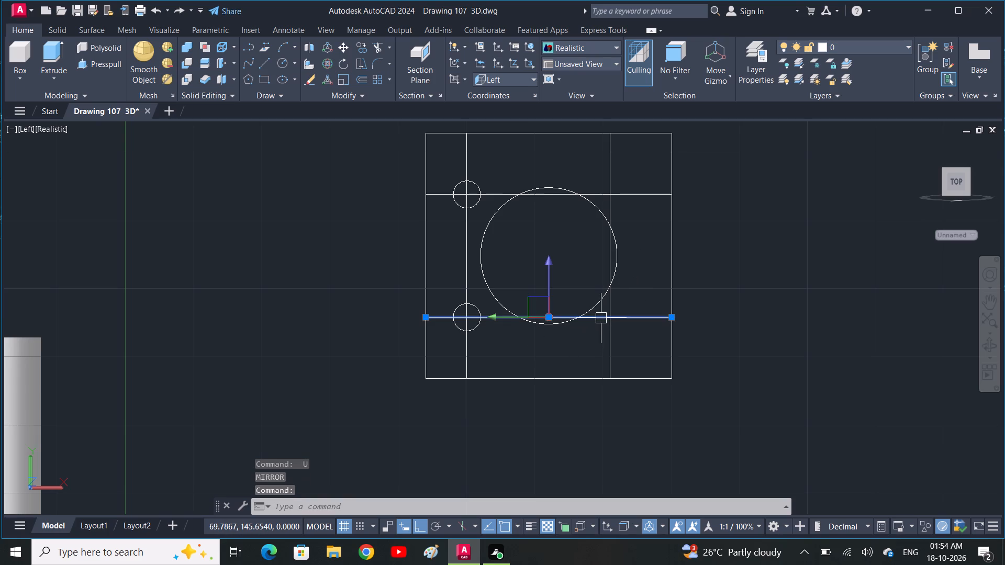
{"action": "type", "text": "M"}
{"action": "key", "text": "space"}
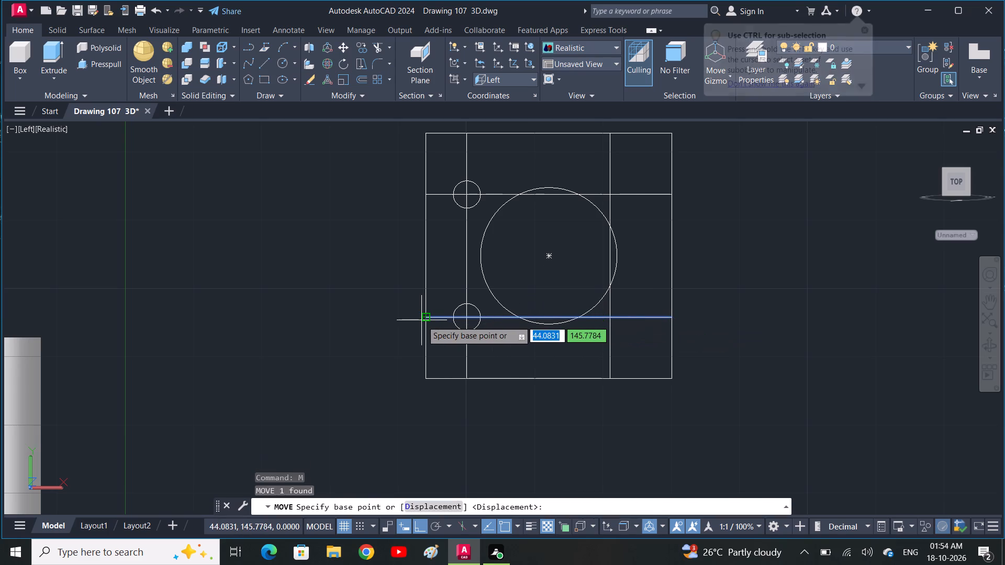
{"action": "left_click", "coordinate": [426, 315]}
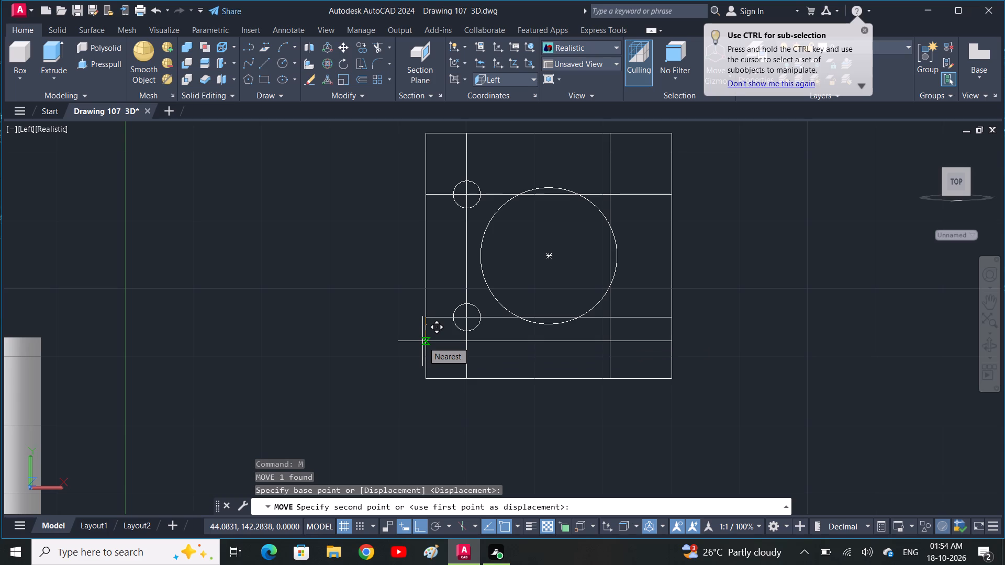
{"action": "type", "text": "3"}
{"action": "key", "text": "space"}
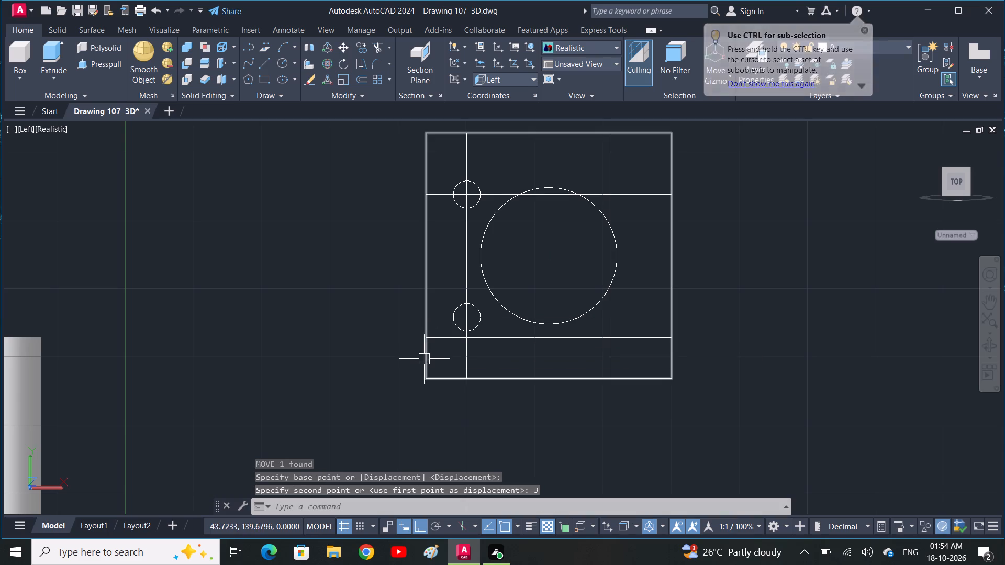
Move the upper left small circle up by 3 from its centre.
{"action": "left_click", "coordinate": [465, 210]}
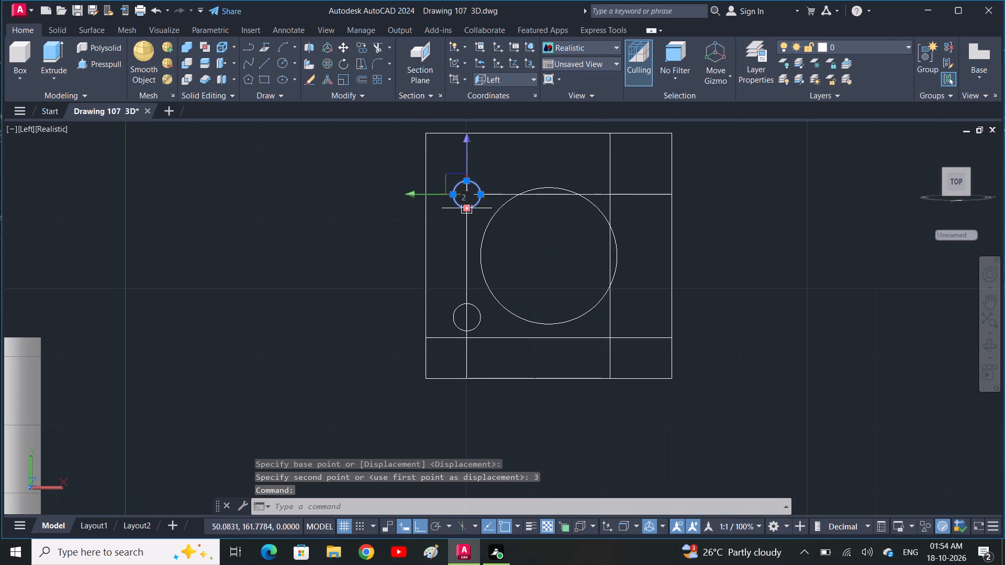
{"action": "key", "text": "Escape"}
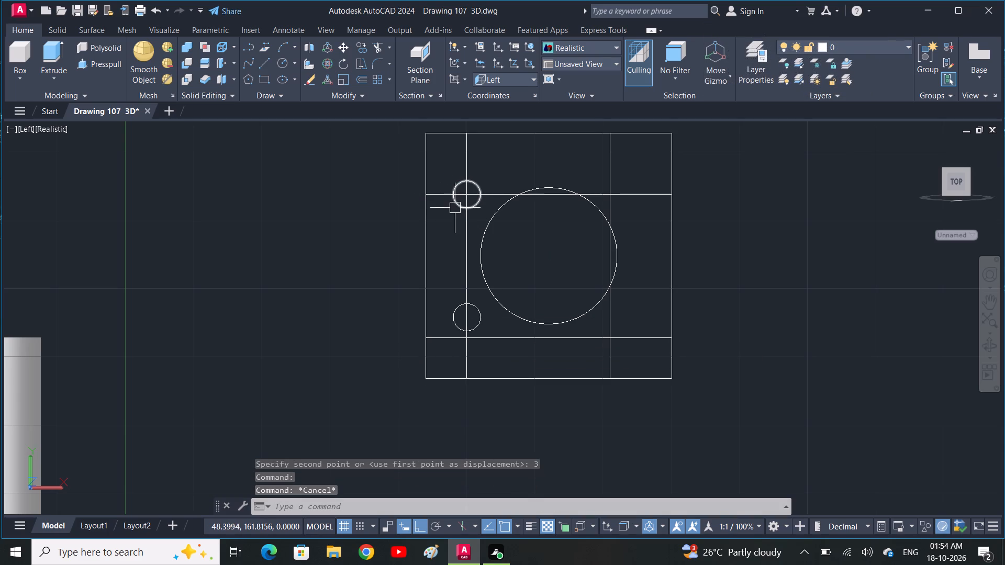
{"action": "left_click", "coordinate": [459, 205]}
{"action": "key", "text": "m"}
{"action": "key", "text": "space"}
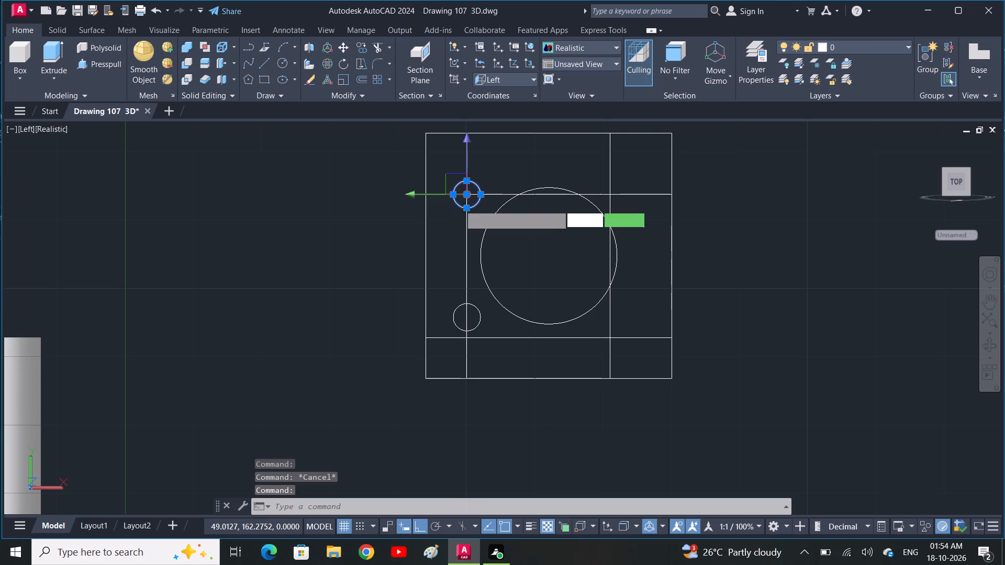
{"action": "left_click", "coordinate": [468, 197]}
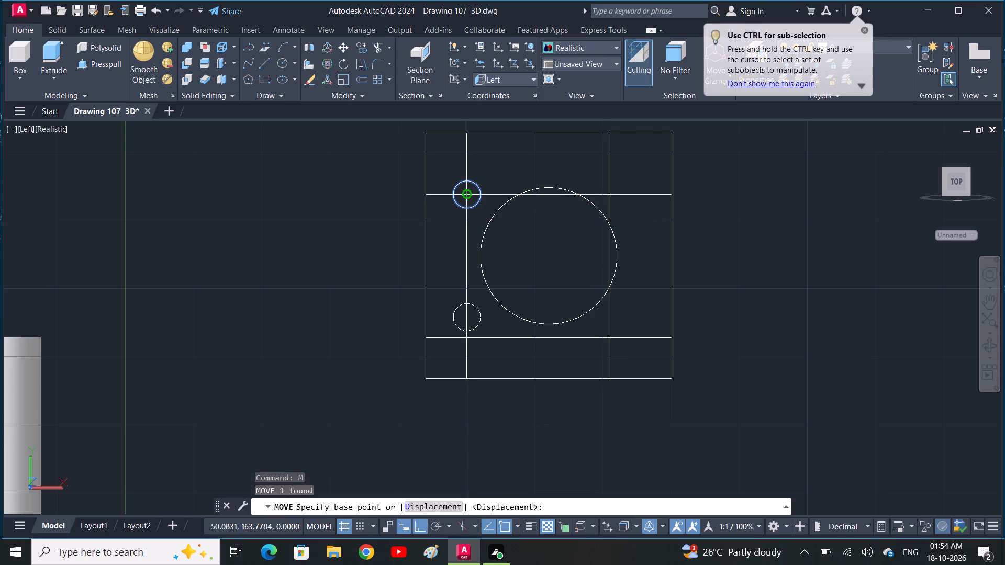
{"action": "type", "text": "3"}
{"action": "key", "text": "space"}
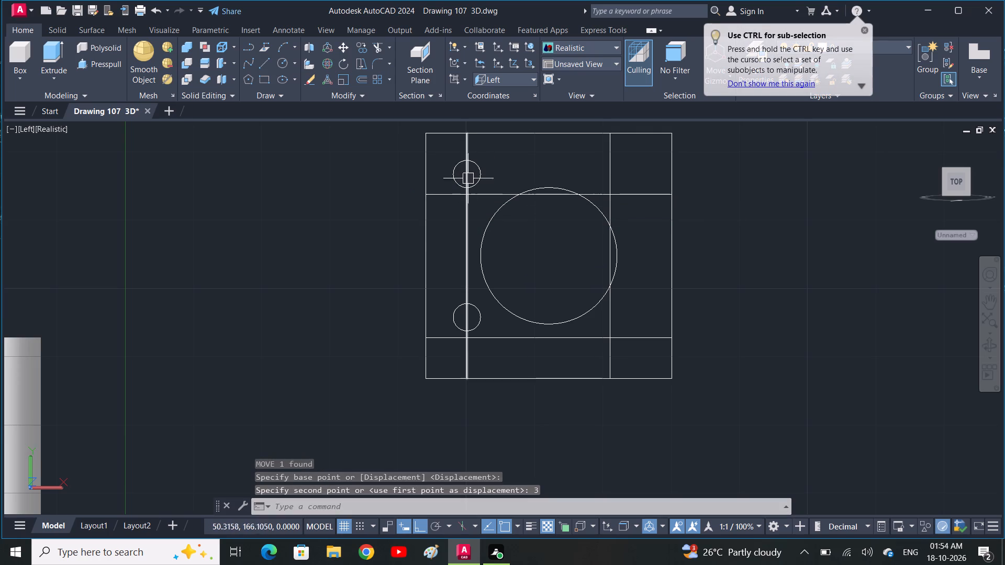
Move the lower left small circle by its centre onto the intersection of the left vertical and lower horizontal construction lines.
{"action": "left_click", "coordinate": [483, 315]}
{"action": "type", "text": "M"}
{"action": "key", "text": "space"}
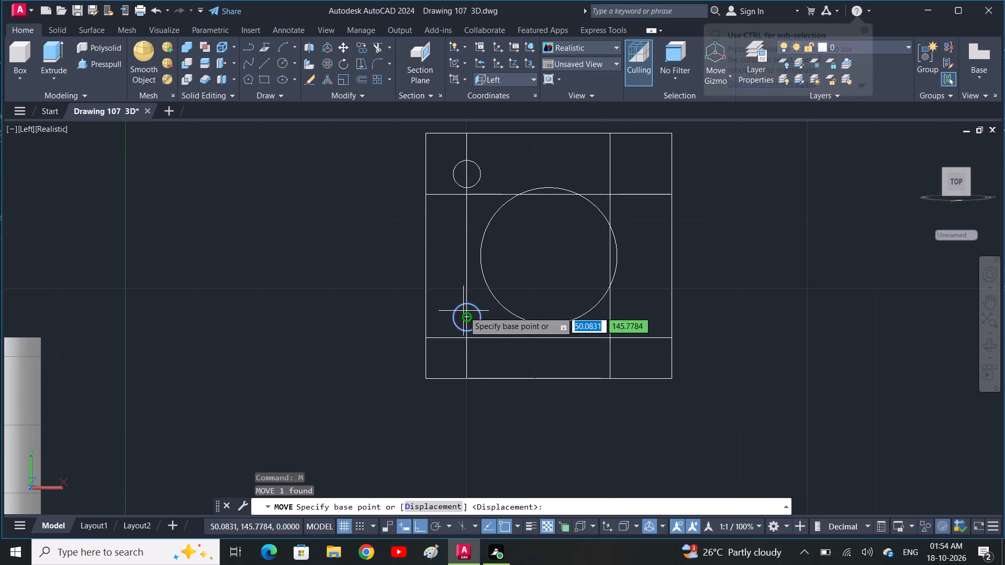
{"action": "left_click", "coordinate": [464, 316]}
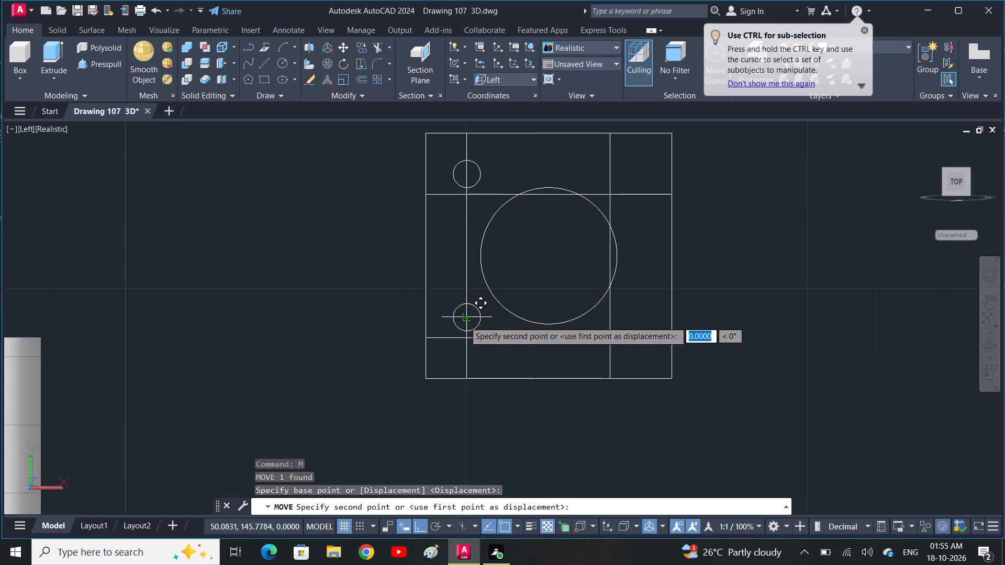
{"action": "left_click", "coordinate": [466, 340]}
{"action": "key", "text": "Escape"}
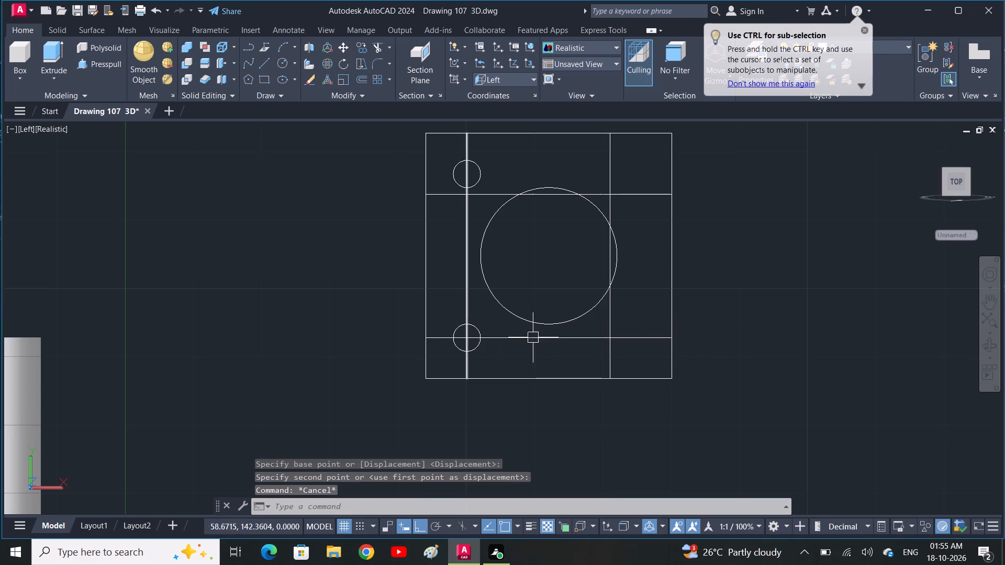
Delete the two horizontal and two vertical construction lines, keeping the square and the circles.
{"action": "left_click", "coordinate": [475, 199]}
{"action": "key", "text": "Delete"}
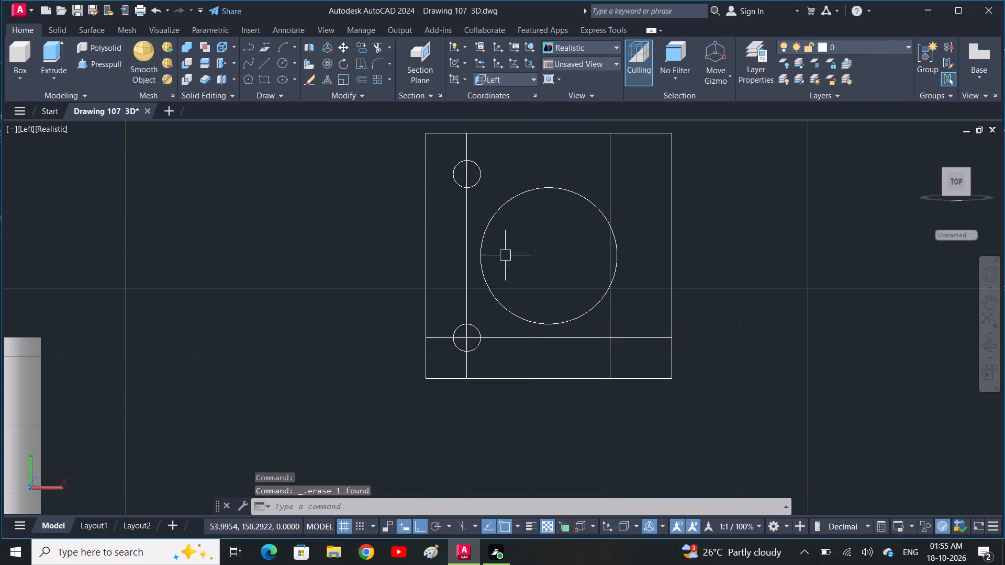
{"action": "left_click", "coordinate": [578, 341]}
{"action": "key", "text": "Delete"}
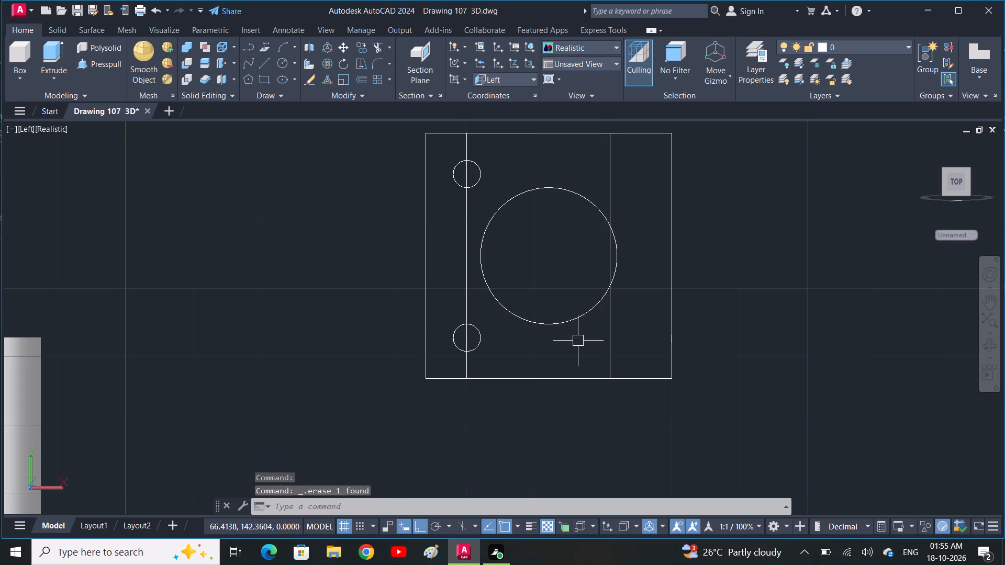
{"action": "left_click", "coordinate": [608, 340]}
{"action": "key", "text": "Delete"}
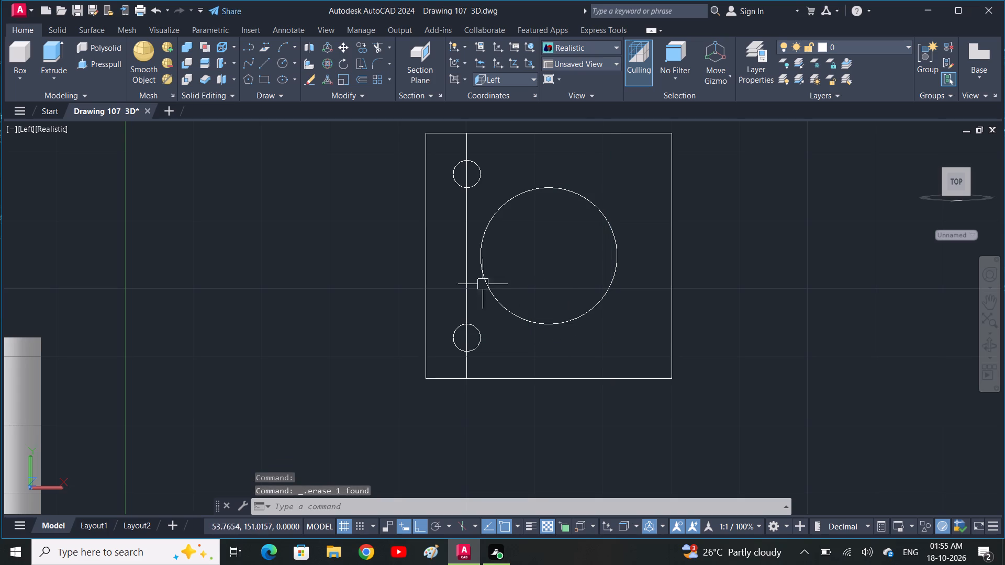
{"action": "left_click", "coordinate": [469, 291]}
{"action": "key", "text": "Delete"}
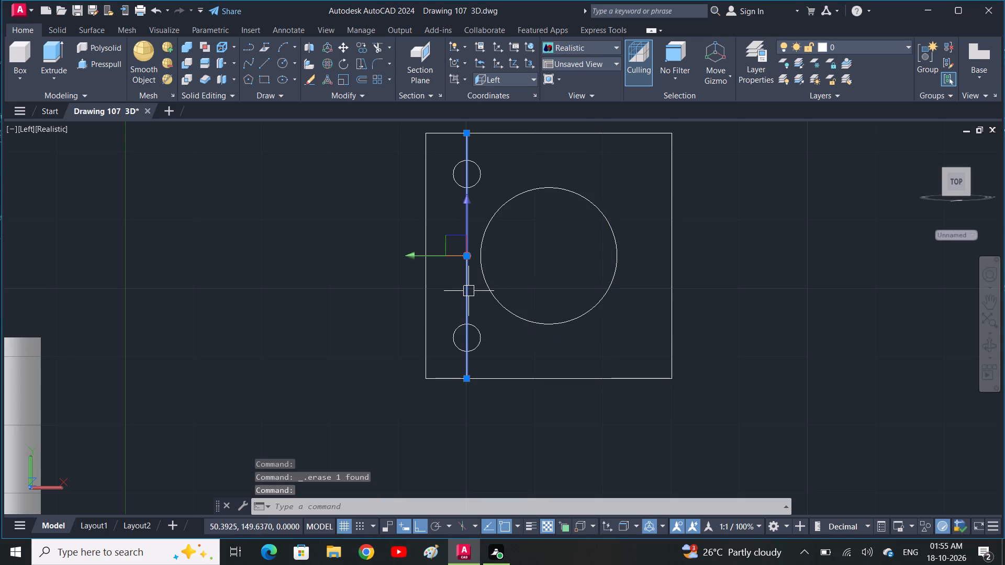
Mirror the two left small circles across the vertical centre line of the central circle, keeping the originals.
{"action": "left_click", "coordinate": [454, 341]}
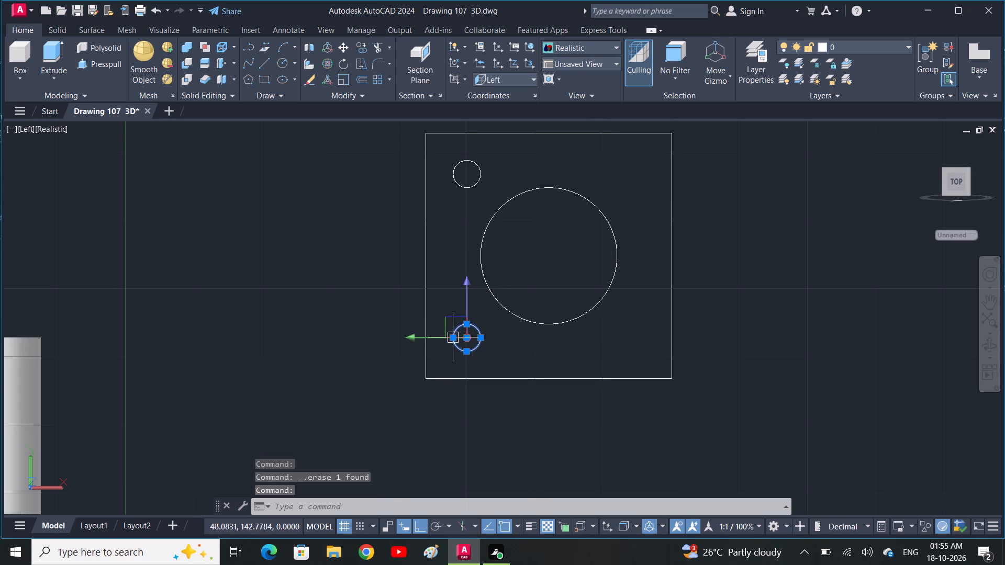
{"action": "left_click", "coordinate": [476, 170]}
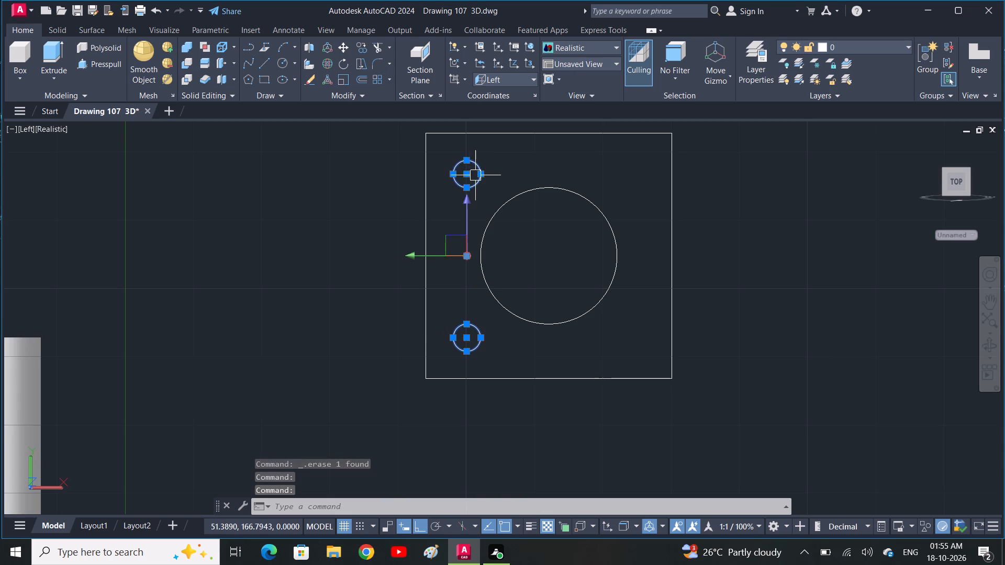
{"action": "key", "text": "m"}
{"action": "key", "text": "i"}
{"action": "key", "text": "space"}
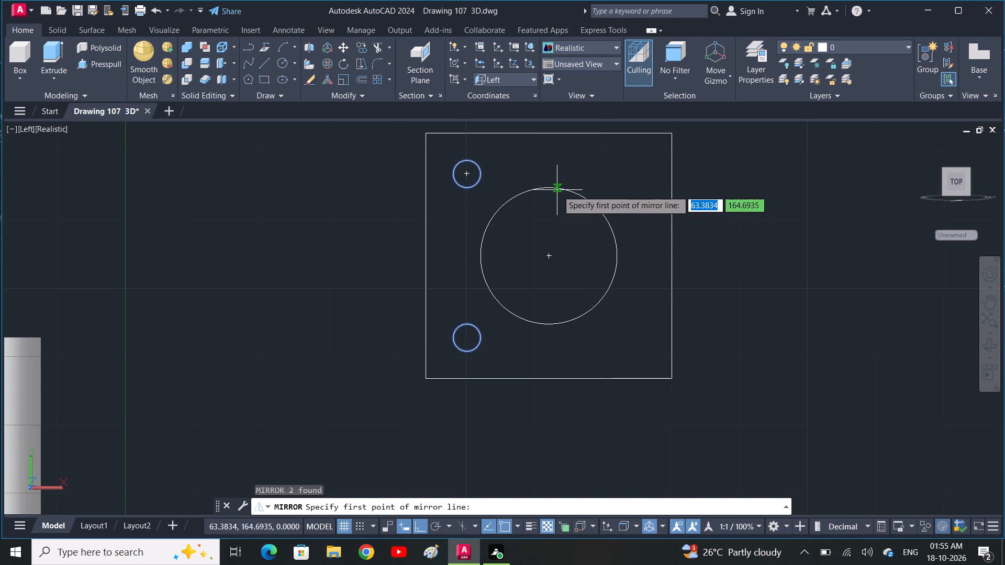
{"action": "left_click", "coordinate": [552, 189]}
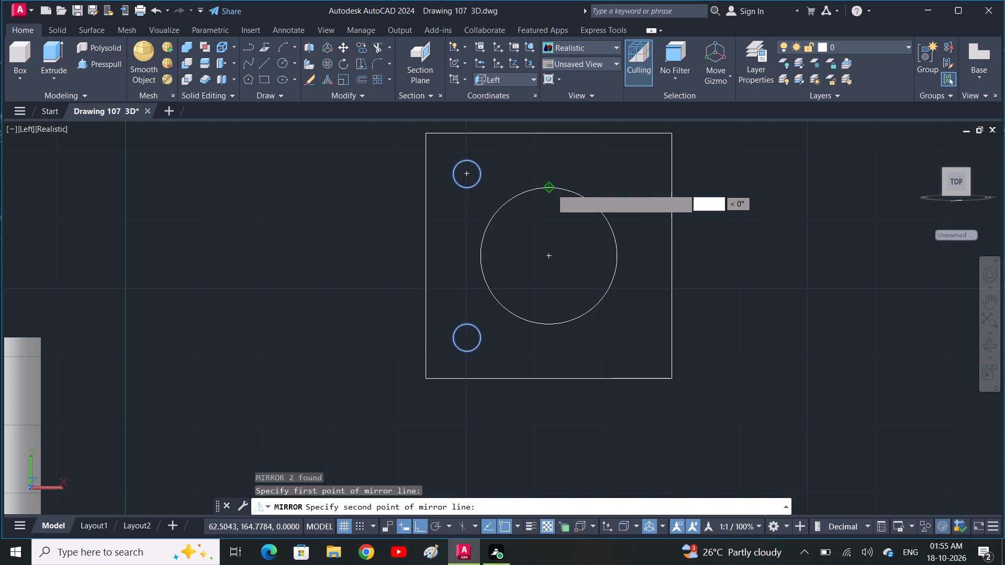
{"action": "left_click", "coordinate": [552, 321]}
{"action": "key", "text": "space"}
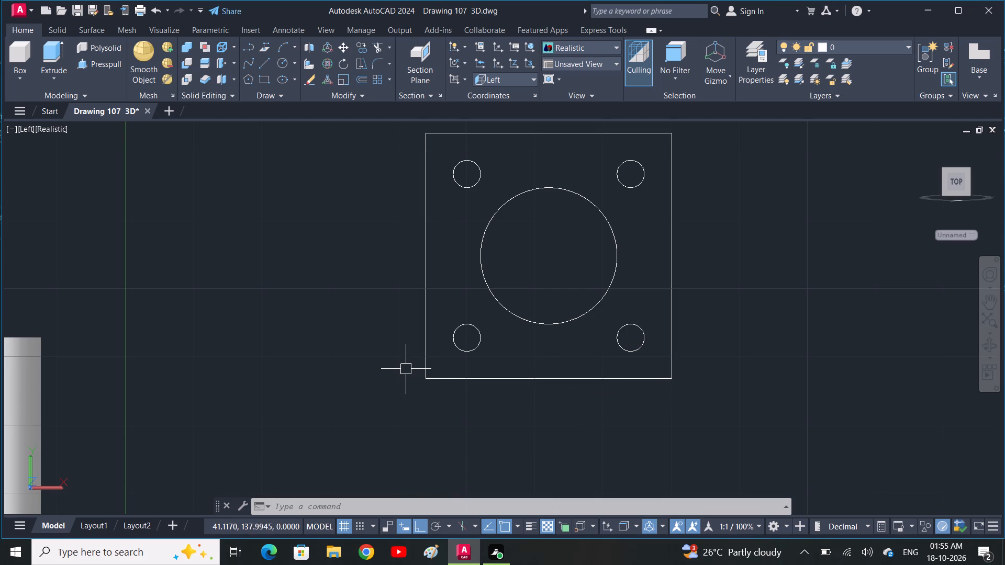
Fillet the lower left and lower right corners of the square outline with radius 6.
{"action": "key", "text": "f"}
{"action": "key", "text": "space"}
{"action": "type", "text": "R"}
{"action": "key", "text": "space"}
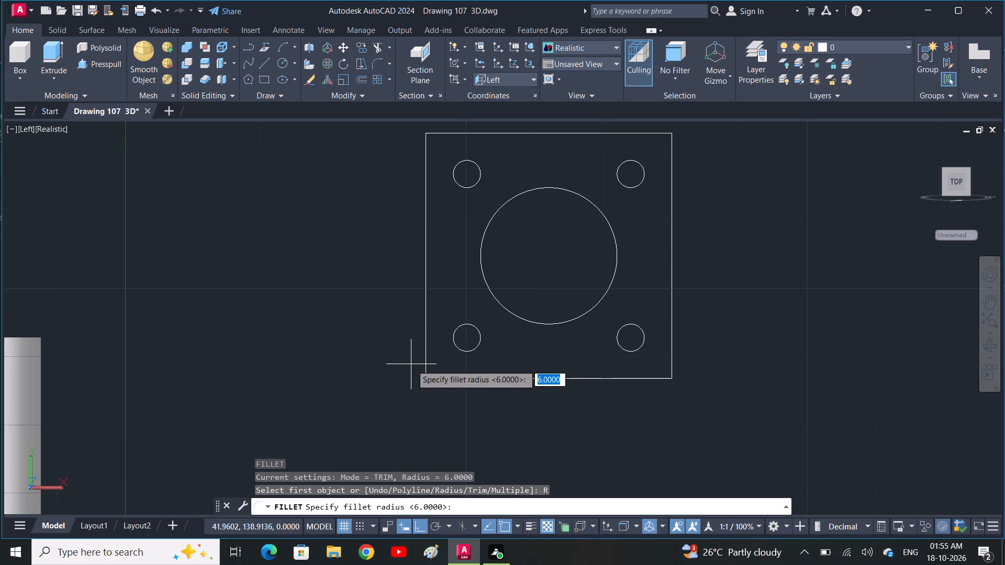
{"action": "type", "text": "6"}
{"action": "key", "text": "space"}
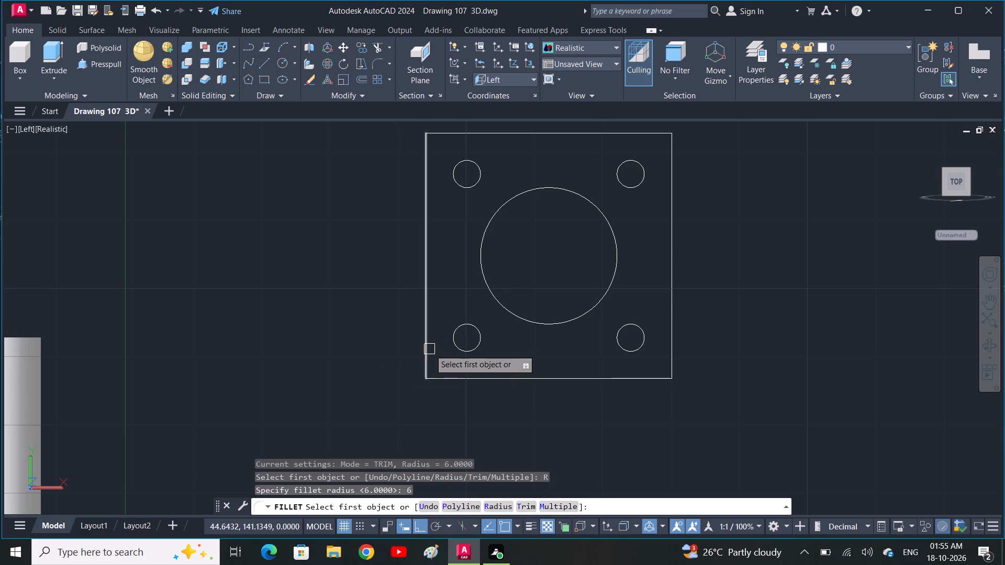
{"action": "left_click", "coordinate": [429, 349]}
{"action": "left_click", "coordinate": [440, 376]}
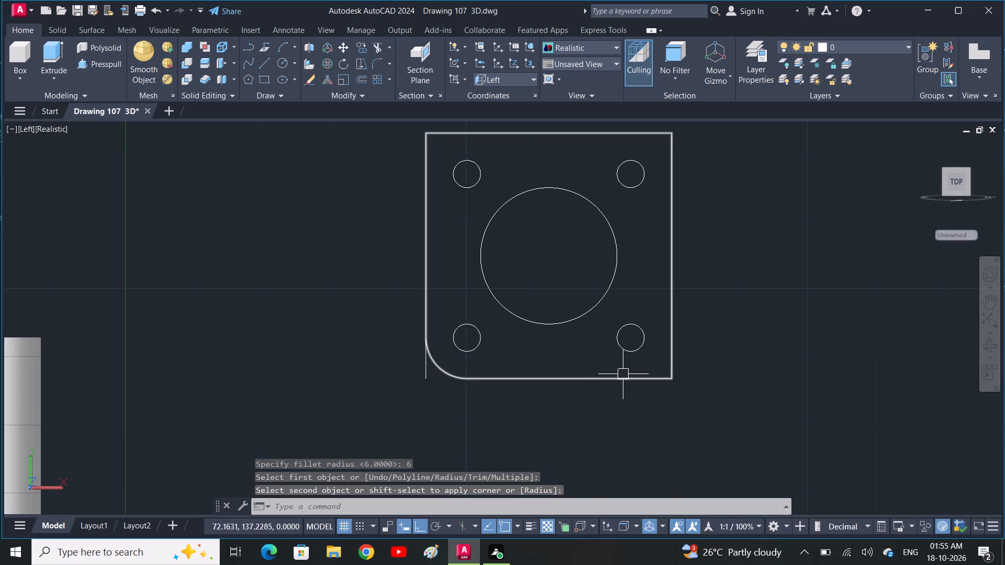
{"action": "key", "text": "space"}
{"action": "left_click", "coordinate": [671, 343]}
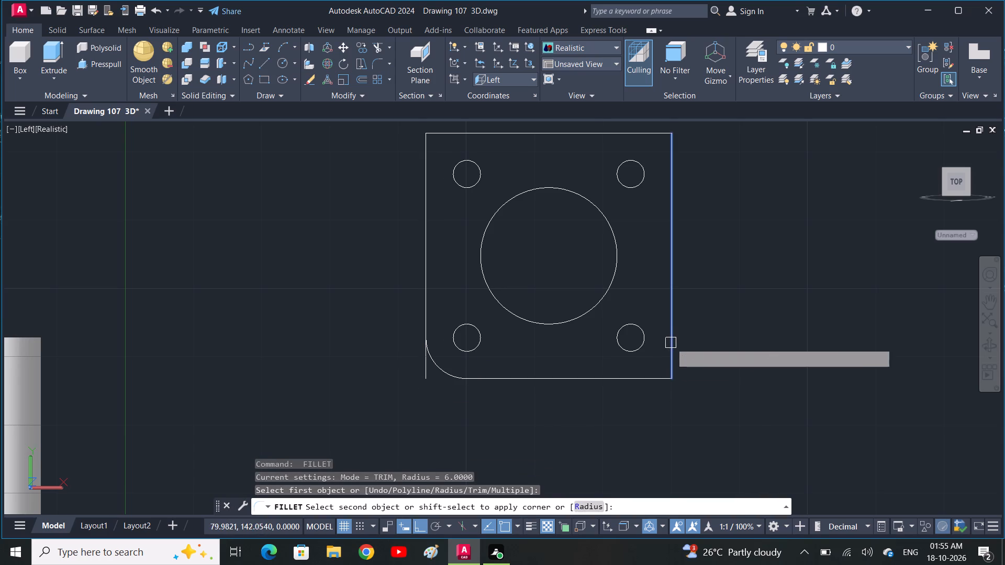
{"action": "left_click", "coordinate": [638, 377]}
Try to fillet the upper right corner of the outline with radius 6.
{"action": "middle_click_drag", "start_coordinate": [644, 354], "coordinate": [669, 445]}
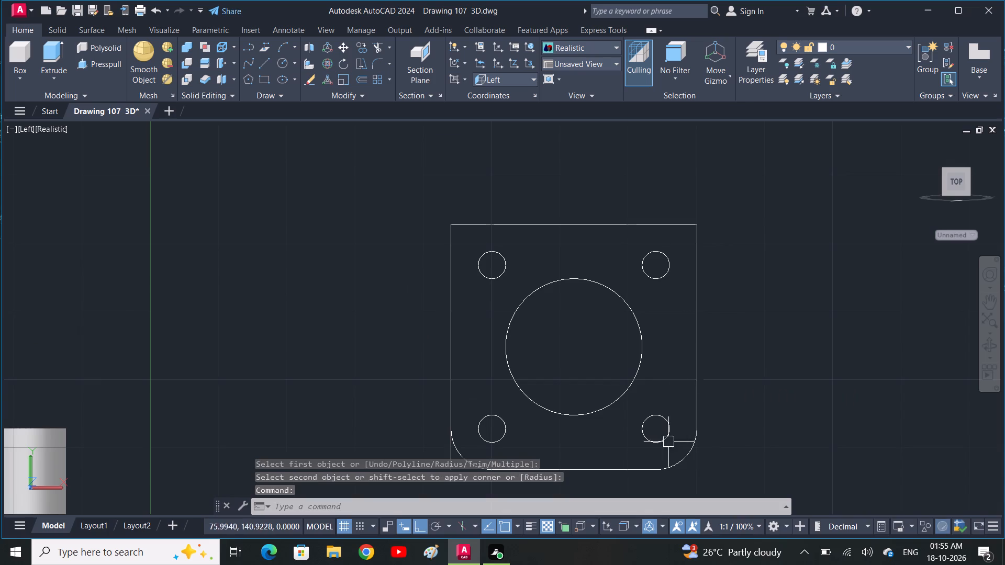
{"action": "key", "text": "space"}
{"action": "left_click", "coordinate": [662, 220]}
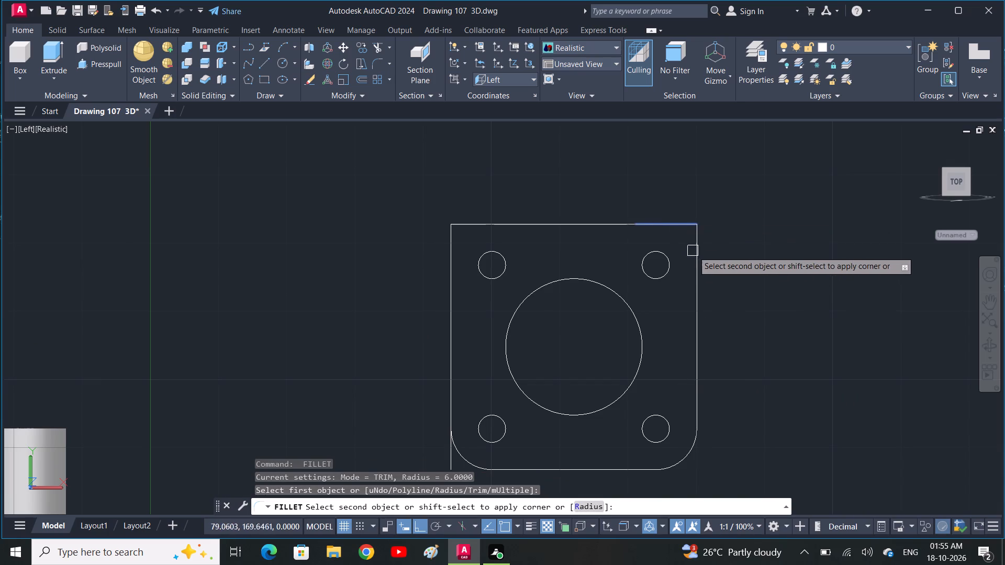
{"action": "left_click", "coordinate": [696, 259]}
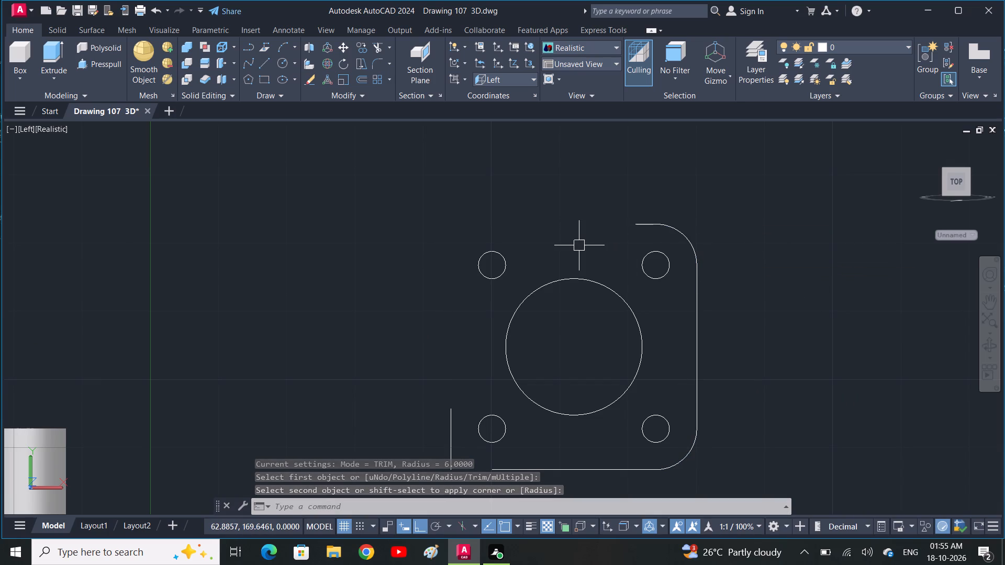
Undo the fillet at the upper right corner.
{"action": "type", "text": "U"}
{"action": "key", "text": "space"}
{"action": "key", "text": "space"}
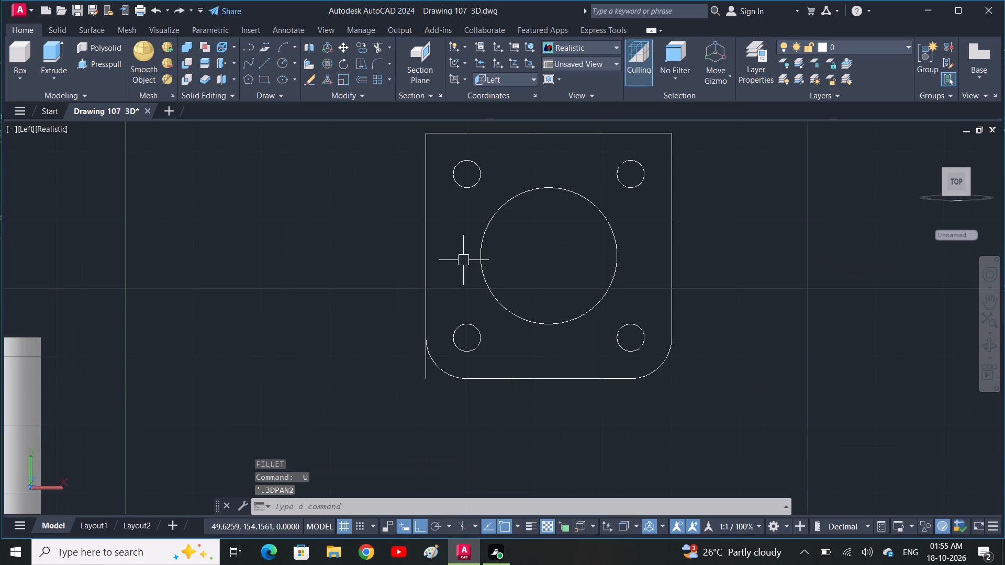
Fillet the upper left and upper right corners of the outline with radius 6.
{"action": "middle_click_drag", "start_coordinate": [460, 266], "coordinate": [480, 295]}
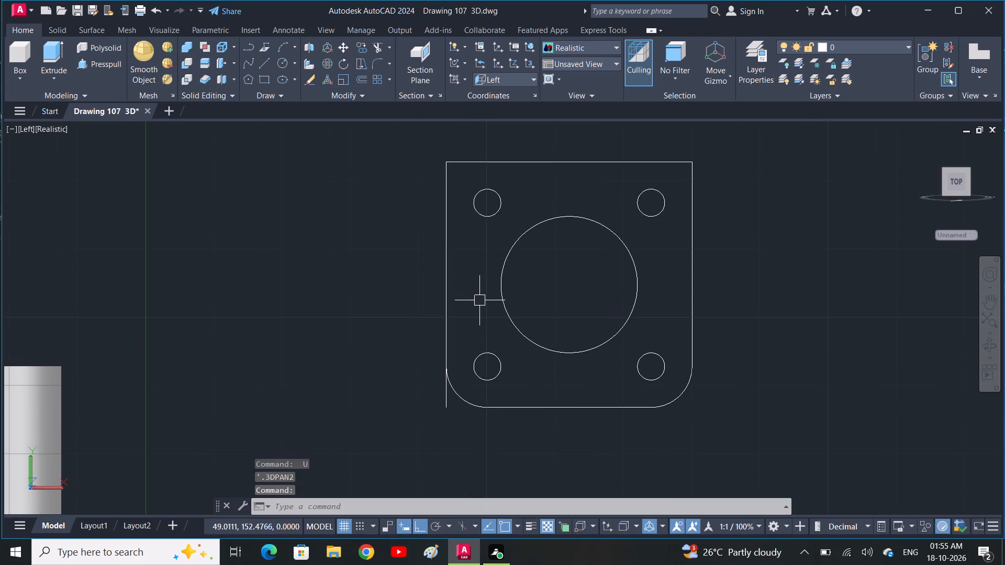
{"action": "key", "text": "f"}
{"action": "key", "text": "space"}
{"action": "type", "text": "R"}
{"action": "key", "text": "space"}
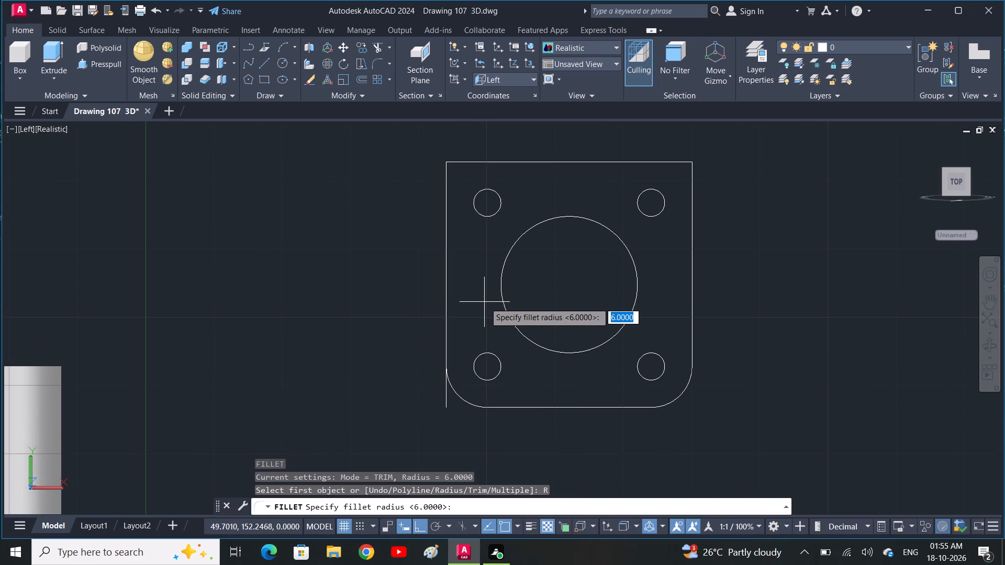
{"action": "type", "text": "6"}
{"action": "key", "text": "space"}
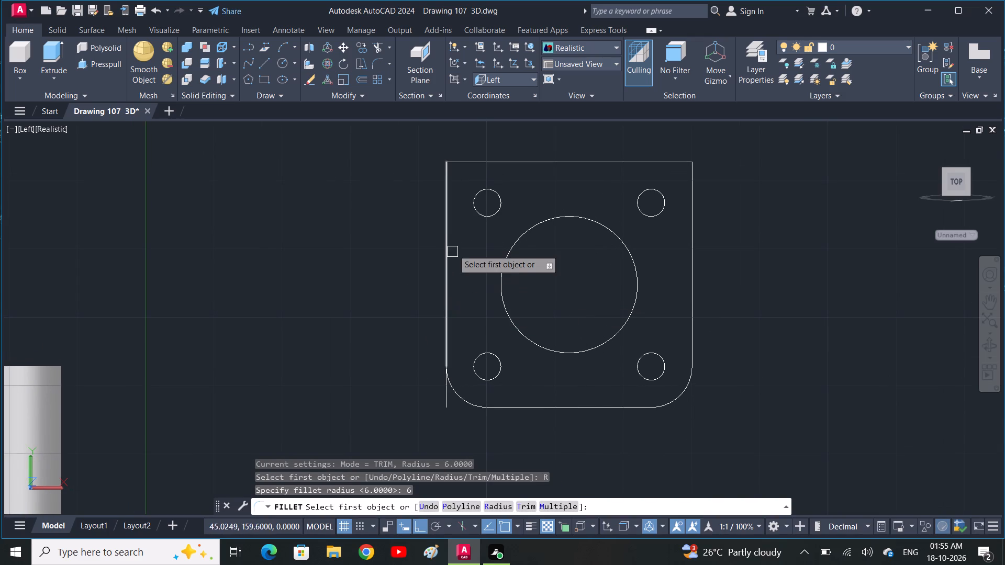
{"action": "left_click", "coordinate": [448, 207]}
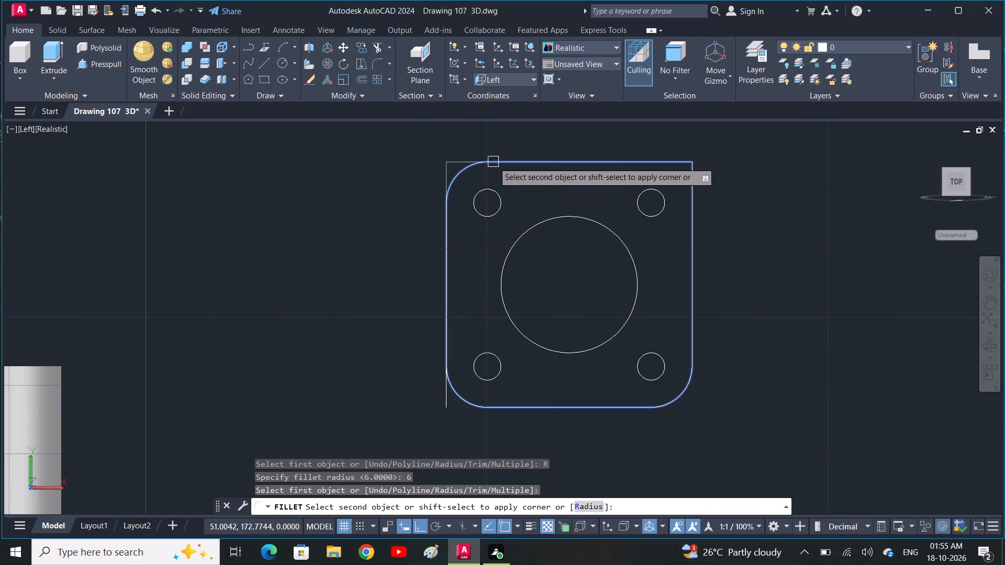
{"action": "left_click", "coordinate": [493, 162]}
{"action": "key", "text": "space"}
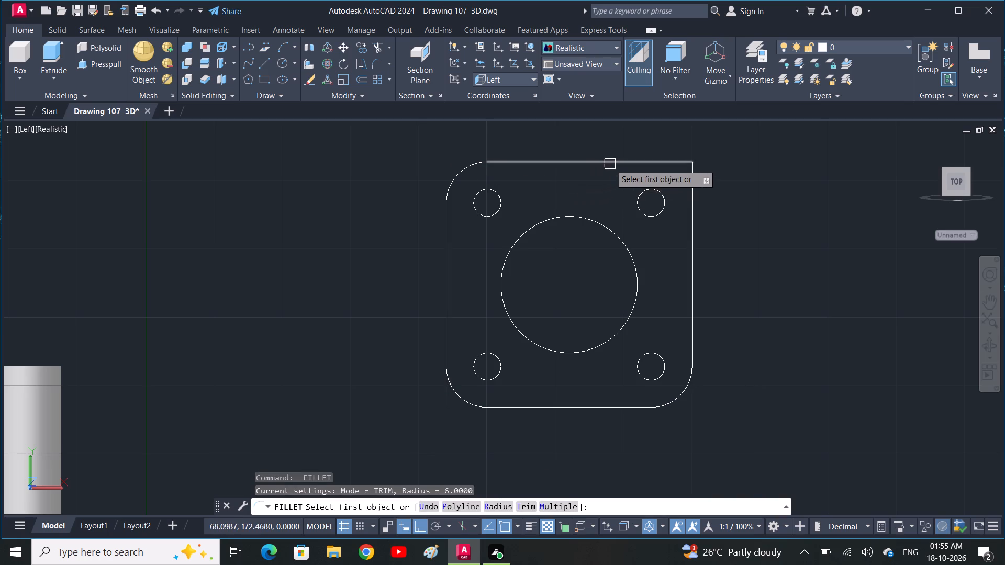
{"action": "left_click", "coordinate": [611, 163]}
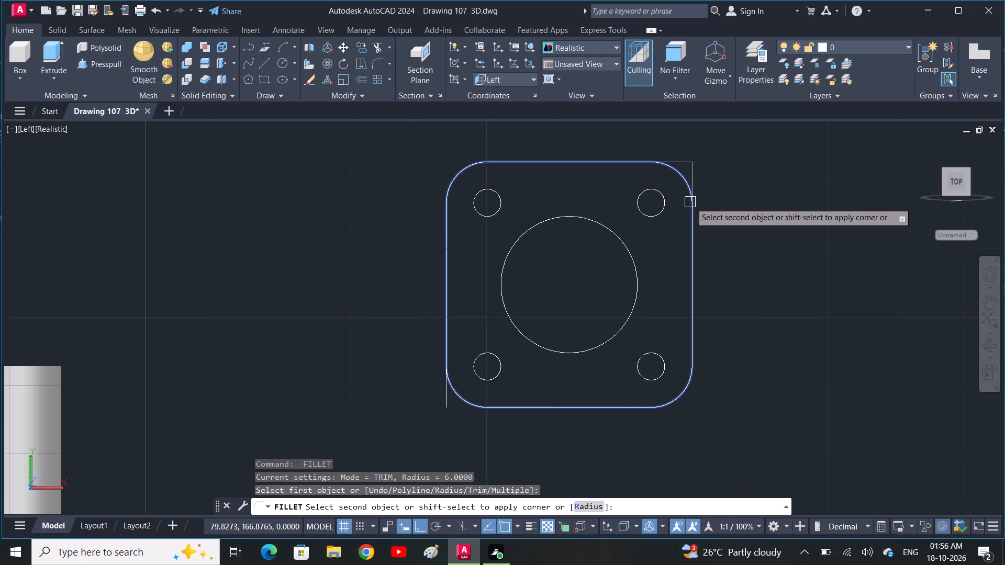
{"action": "left_click", "coordinate": [690, 202]}
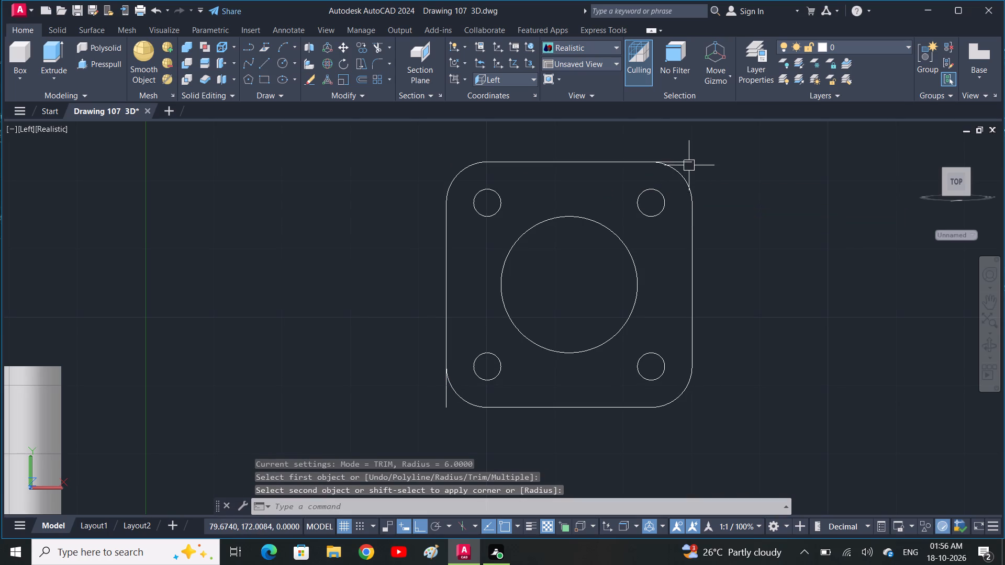
Delete the leftover straight segments outside the rounded upper right and lower left corners.
{"action": "left_click", "coordinate": [689, 166]}
{"action": "key", "text": "Delete"}
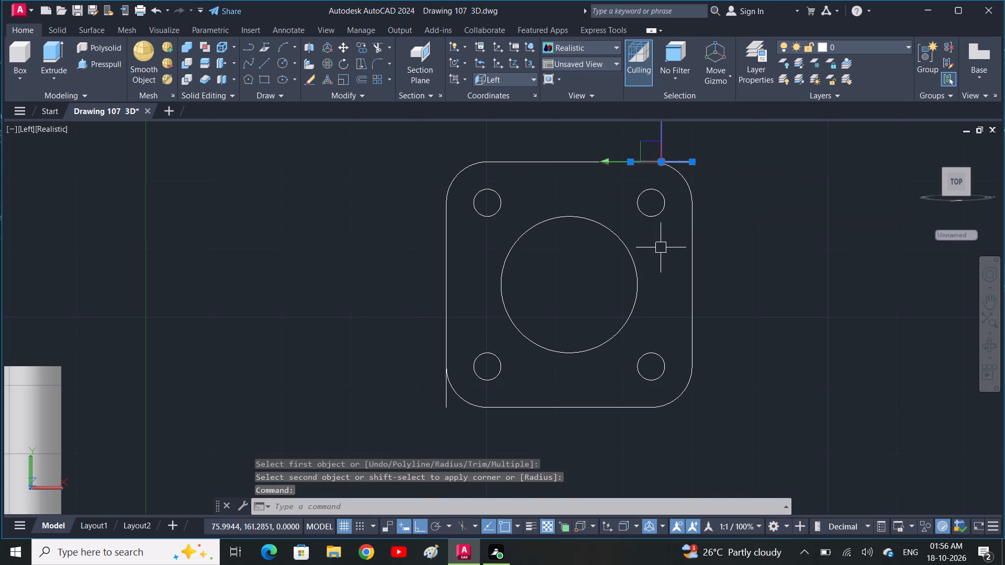
{"action": "key", "text": "Delete"}
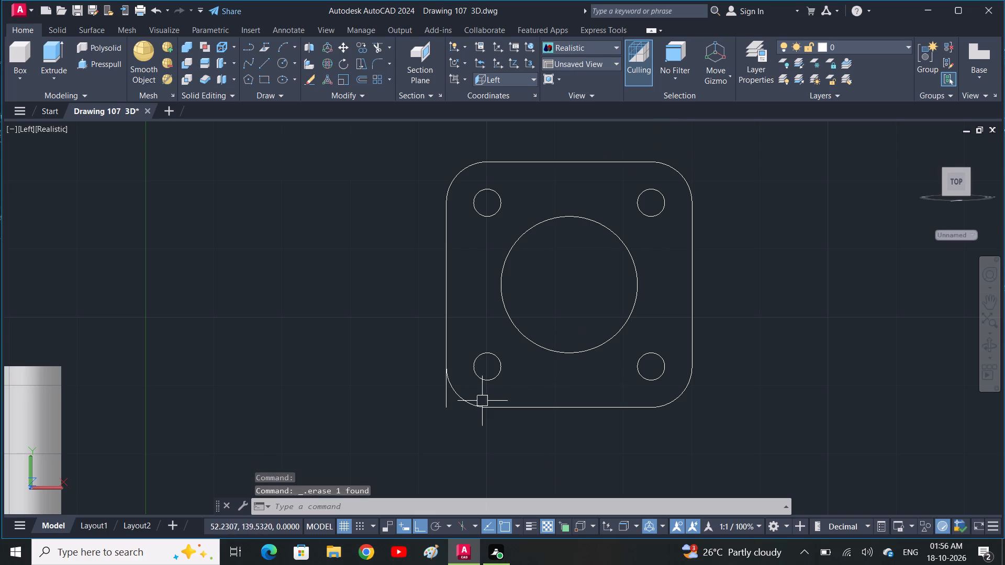
{"action": "left_click", "coordinate": [445, 401]}
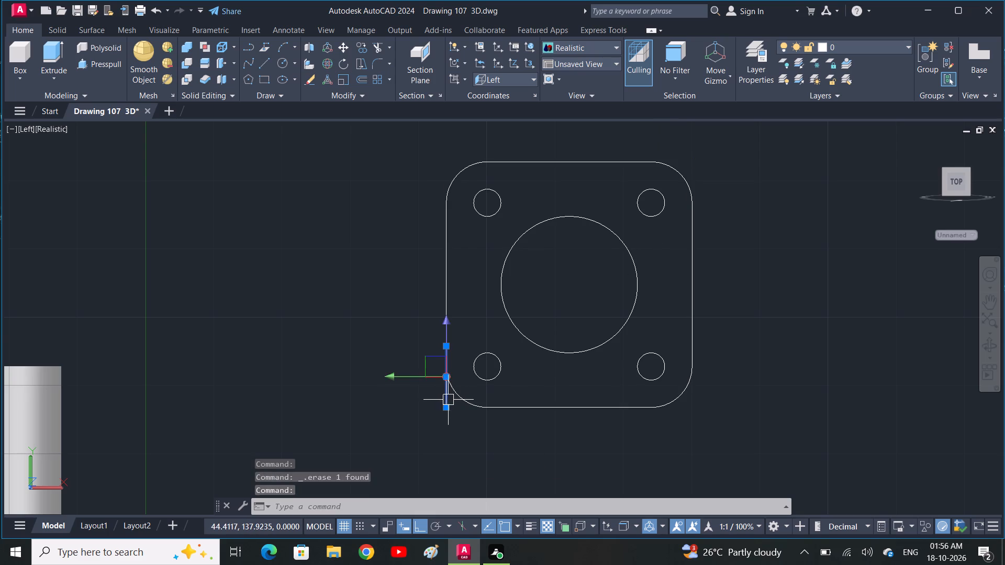
{"action": "key", "text": "Delete"}
Switch the model to the Front view.
{"action": "scroll", "coordinate": [467, 426], "scroll_direction": "down", "scroll_amount": 1}
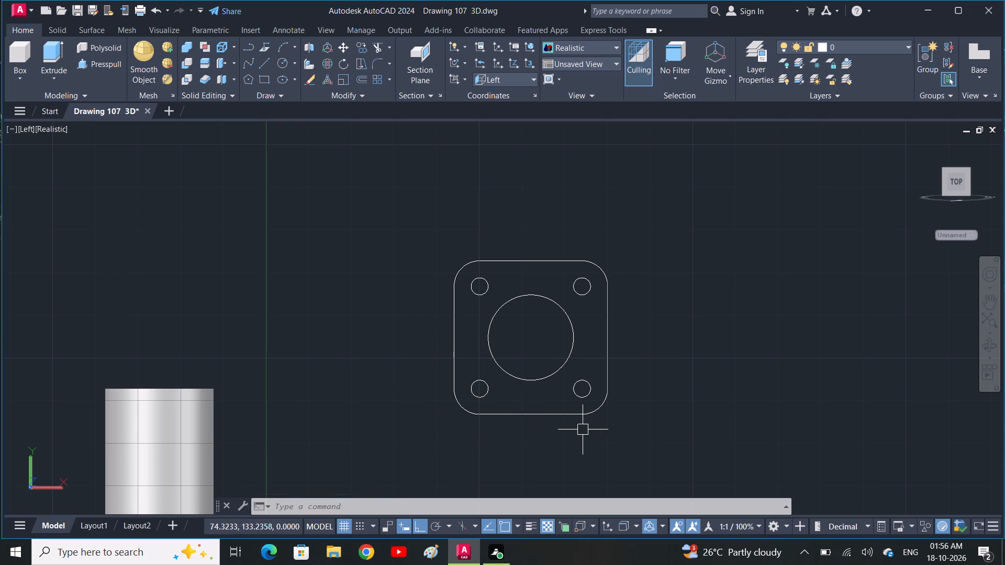
{"action": "scroll", "coordinate": [649, 408], "scroll_direction": "down", "scroll_amount": 1}
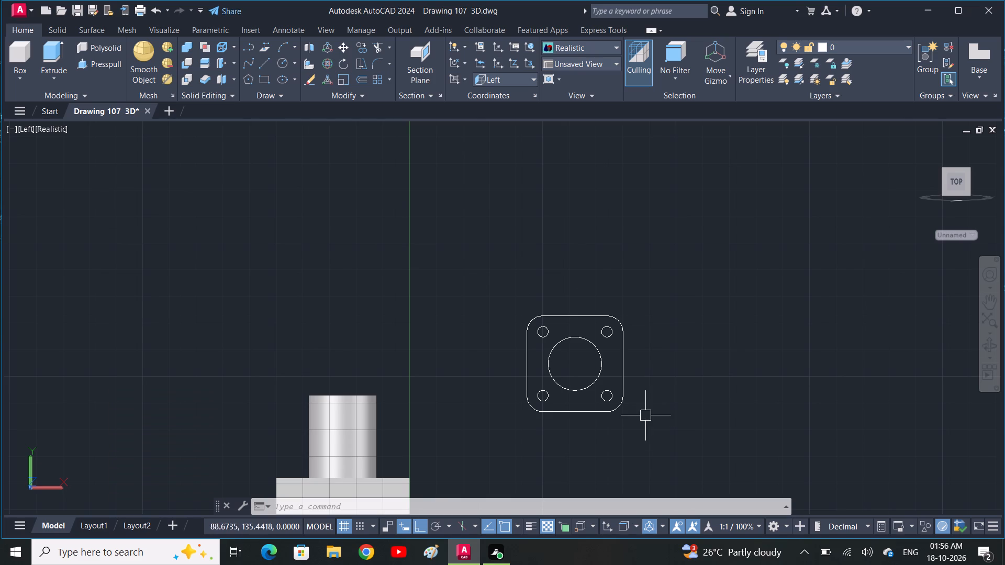
{"action": "left_click", "coordinate": [26, 129]}
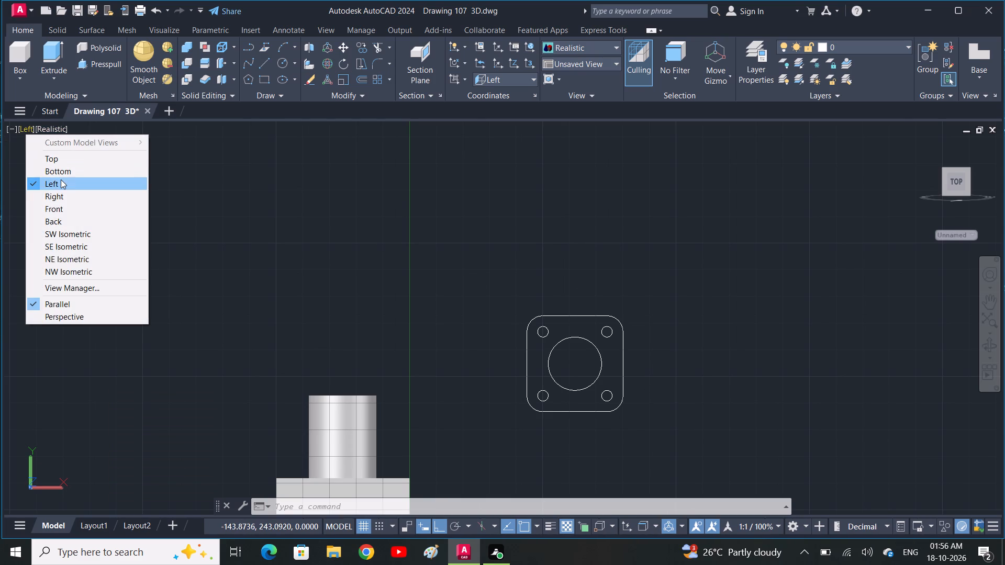
{"action": "left_click", "coordinate": [68, 207]}
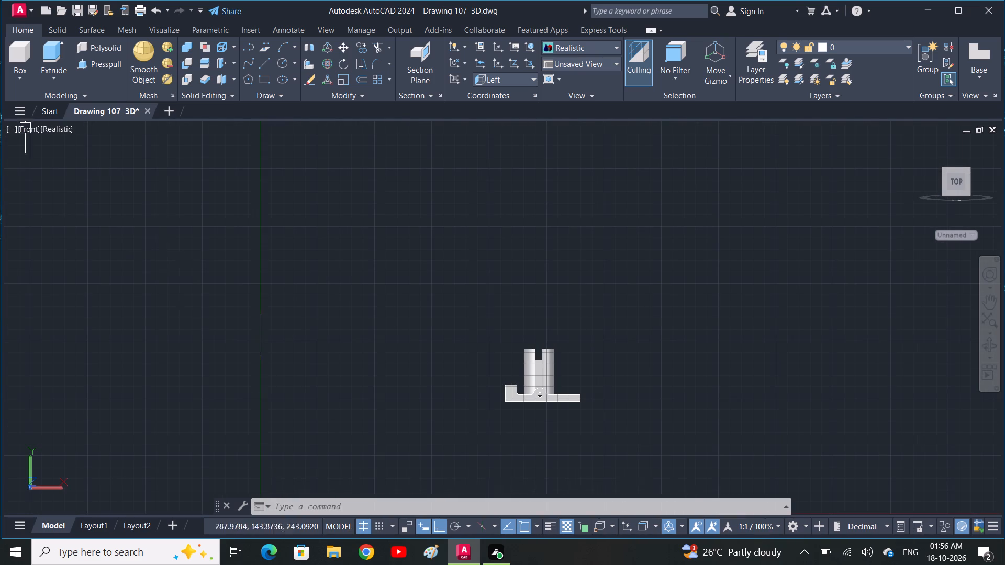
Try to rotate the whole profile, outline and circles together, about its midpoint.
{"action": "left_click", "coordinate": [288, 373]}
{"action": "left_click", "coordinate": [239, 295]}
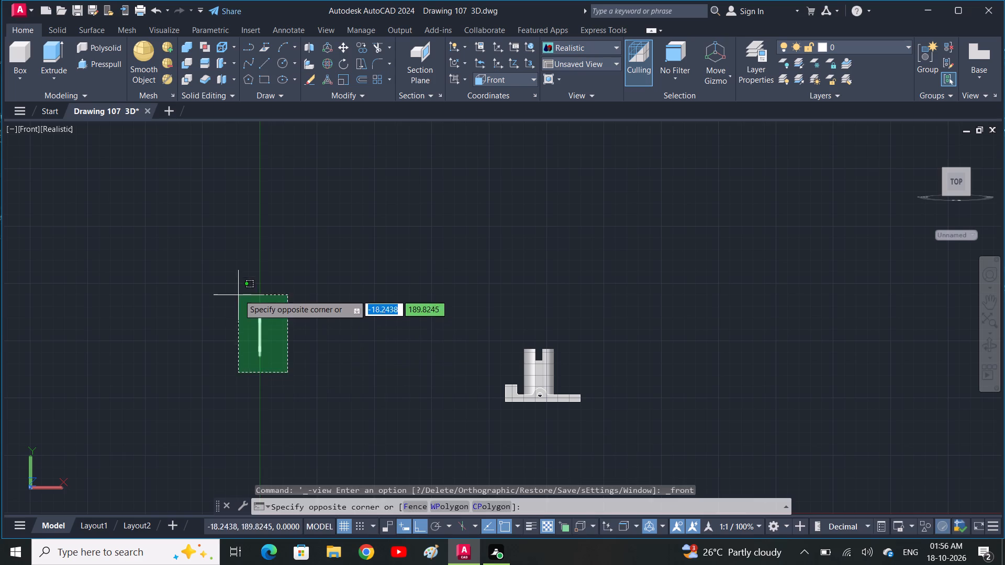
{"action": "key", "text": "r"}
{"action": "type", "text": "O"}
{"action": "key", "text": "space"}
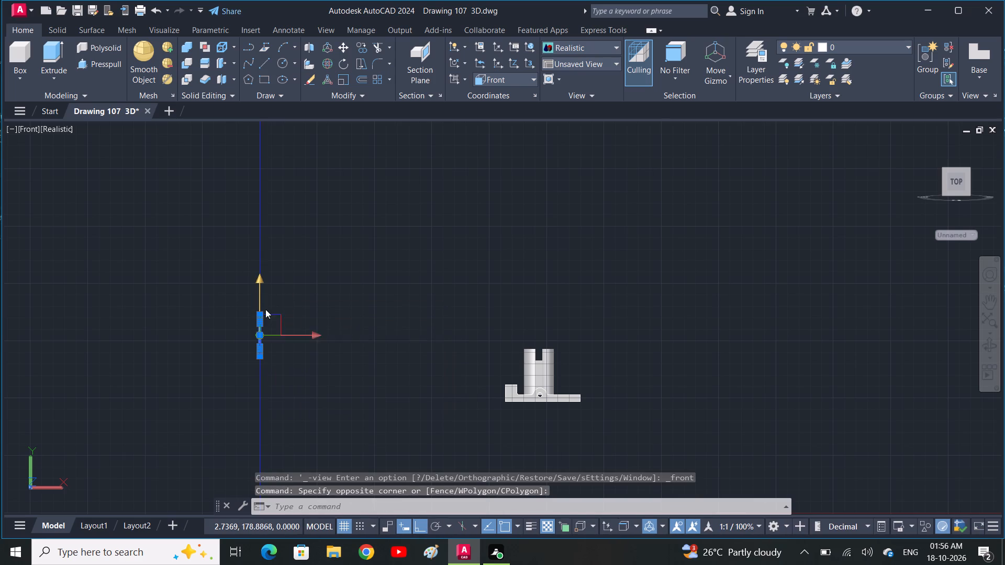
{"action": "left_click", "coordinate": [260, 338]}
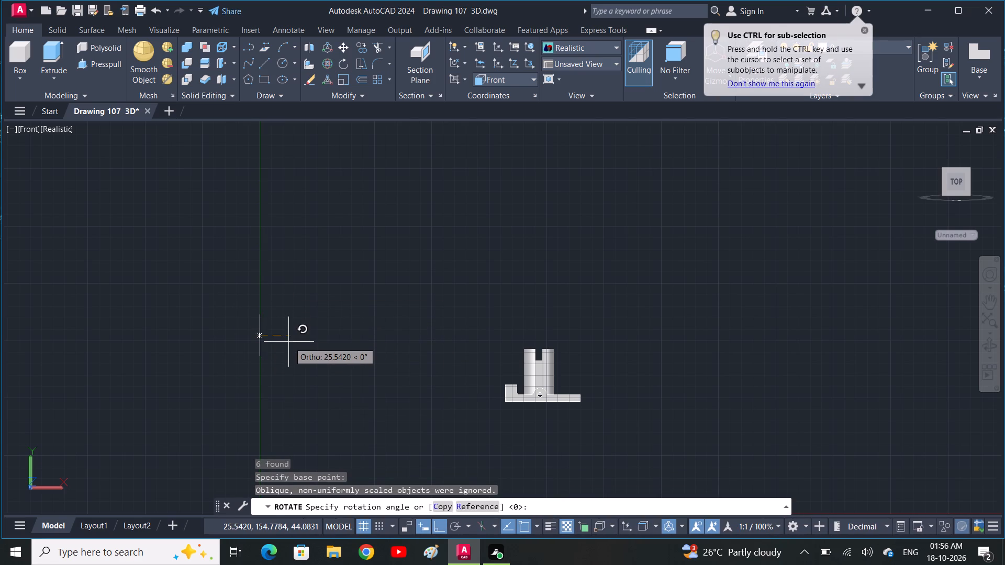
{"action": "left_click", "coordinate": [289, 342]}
Rotate only the rounded square outline a quarter turn clockwise about its midpoint.
{"action": "left_click", "coordinate": [260, 342]}
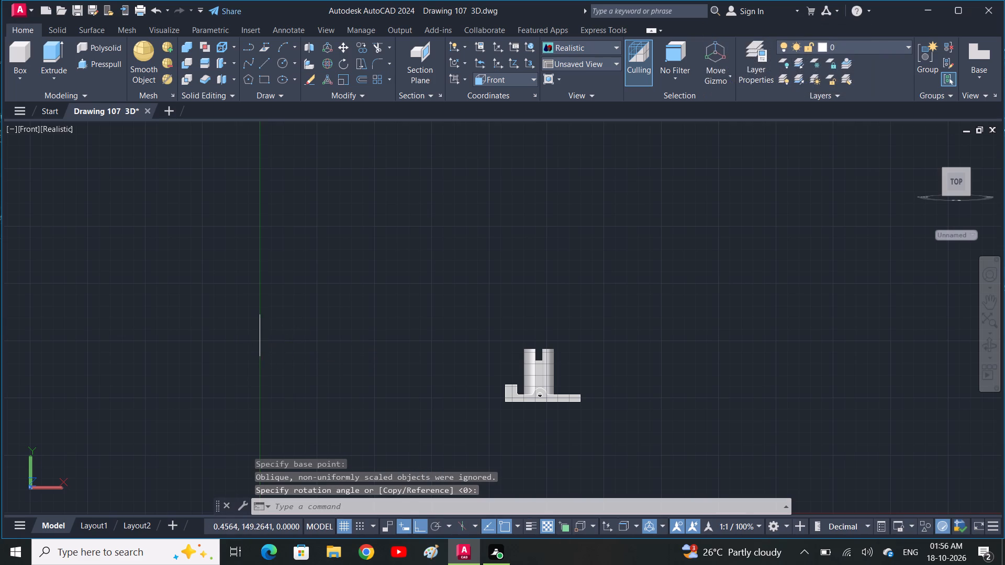
{"action": "type", "text": "RO"}
{"action": "key", "text": "space"}
{"action": "left_click_drag", "start_coordinate": [260, 341], "coordinate": [245, 332]}
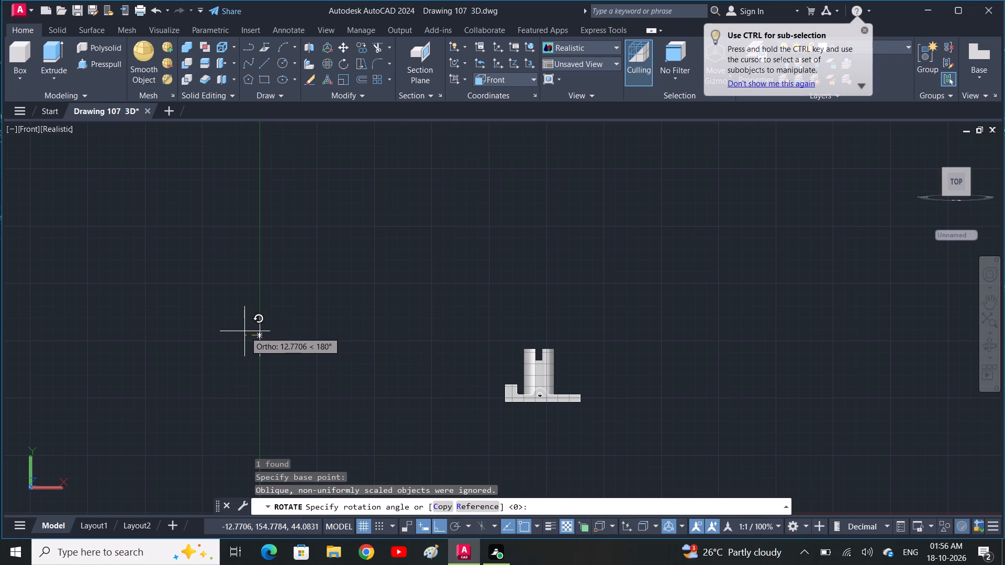
{"action": "left_click_drag", "start_coordinate": [245, 332], "coordinate": [310, 346]}
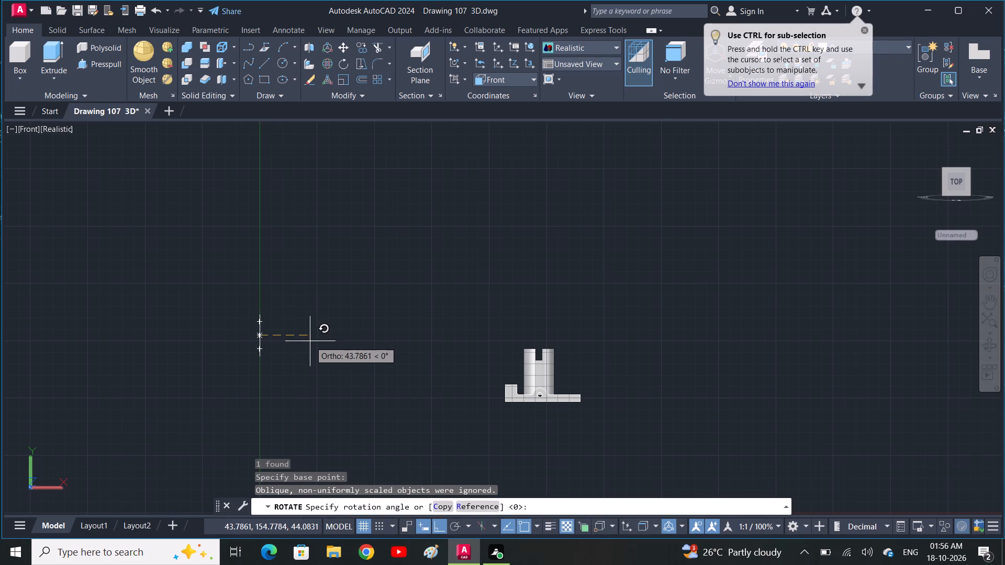
{"action": "left_click_drag", "start_coordinate": [310, 346], "coordinate": [283, 389]}
{"action": "left_click", "coordinate": [278, 389]}
{"action": "scroll", "coordinate": [291, 349], "scroll_direction": "up", "scroll_amount": 1}
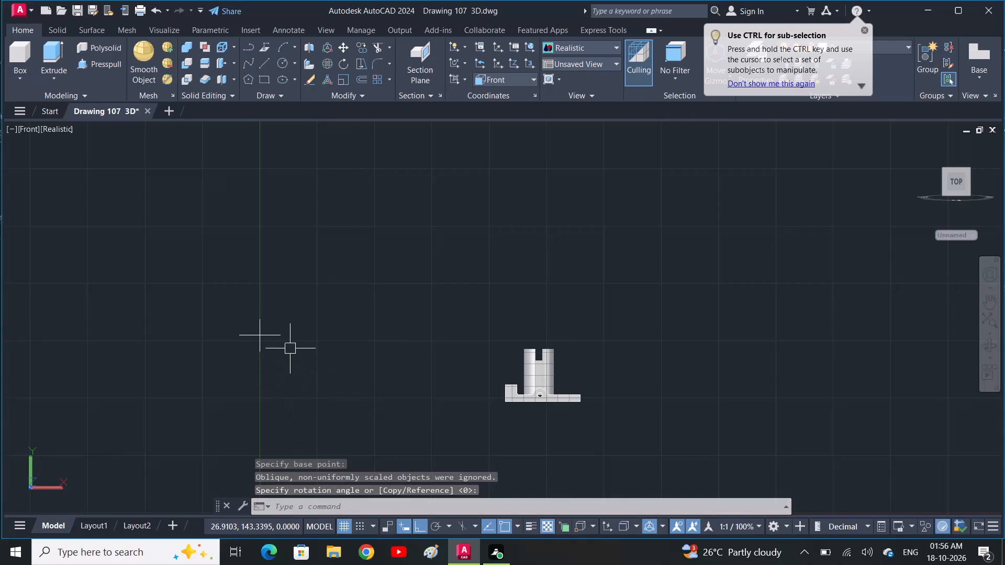
{"action": "scroll", "coordinate": [259, 349], "scroll_direction": "up", "scroll_amount": 2}
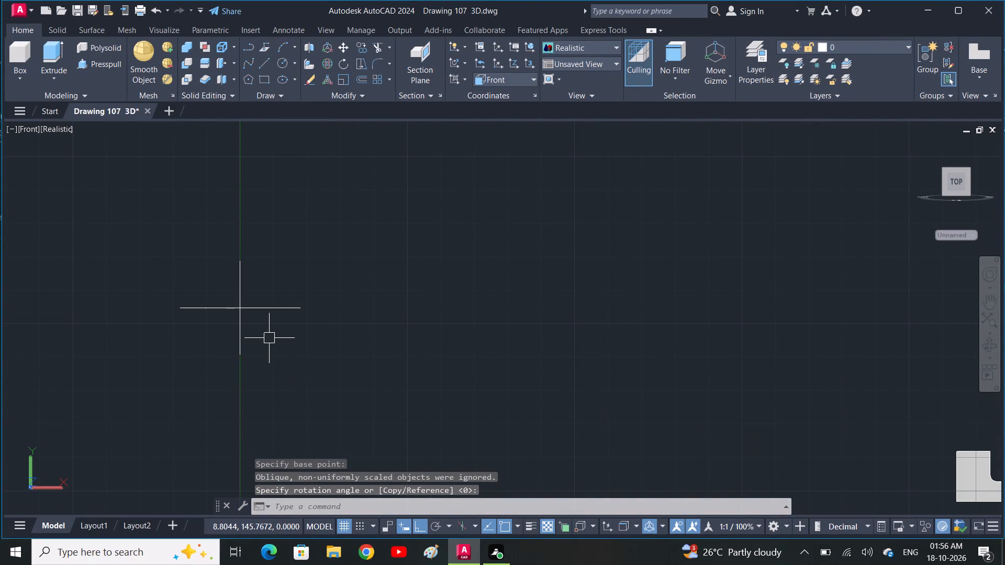
Undo the last view zoom and the rotation applied only to the rounded square outline.
{"action": "type", "text": "U"}
{"action": "key", "text": "space"}
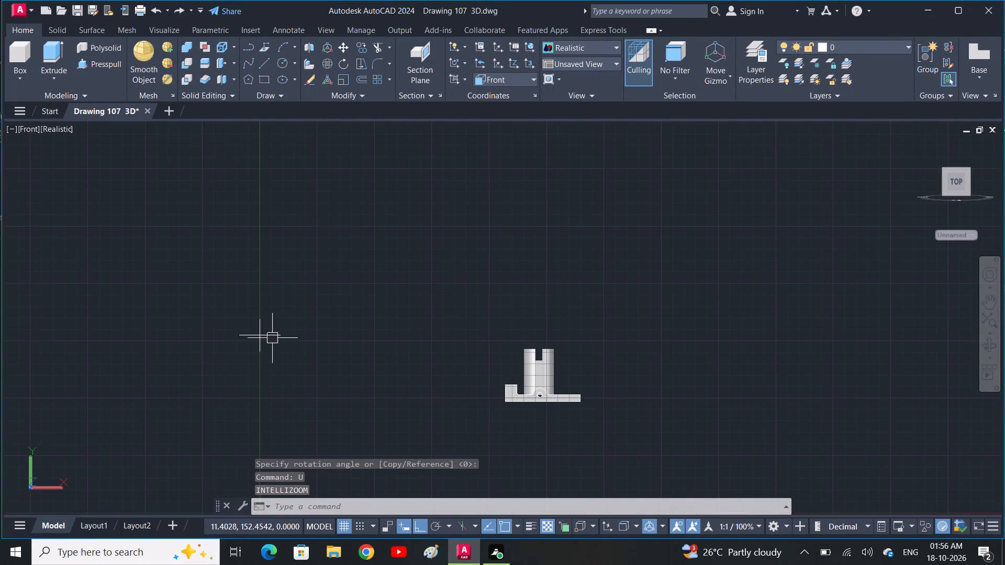
{"action": "key", "text": "space"}
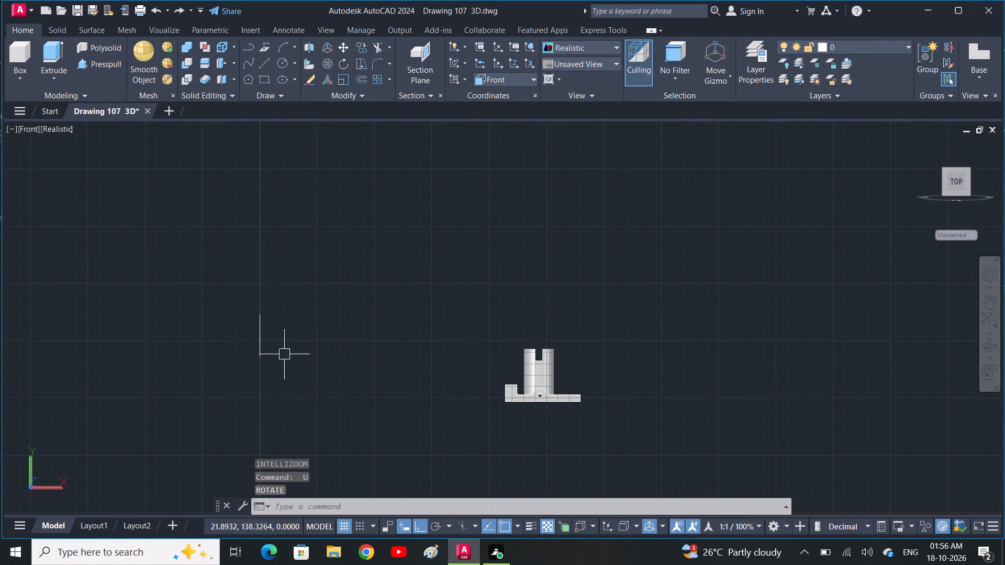
Rotate the whole profile, outline and five circles together, a quarter turn clockwise about its midpoint.
{"action": "left_click", "coordinate": [285, 355]}
{"action": "left_click", "coordinate": [226, 307]}
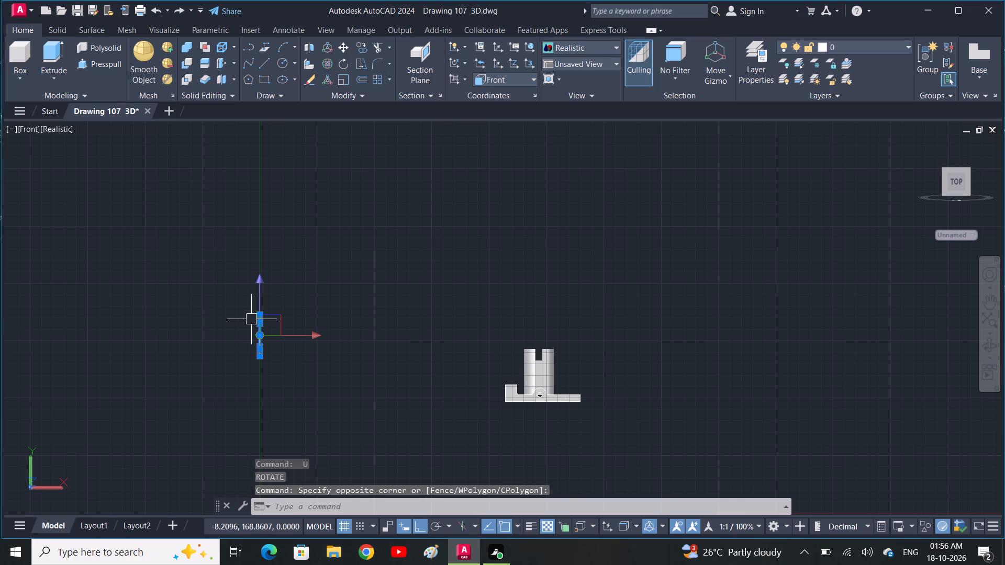
{"action": "key", "text": "r"}
{"action": "type", "text": "O"}
{"action": "key", "text": "space"}
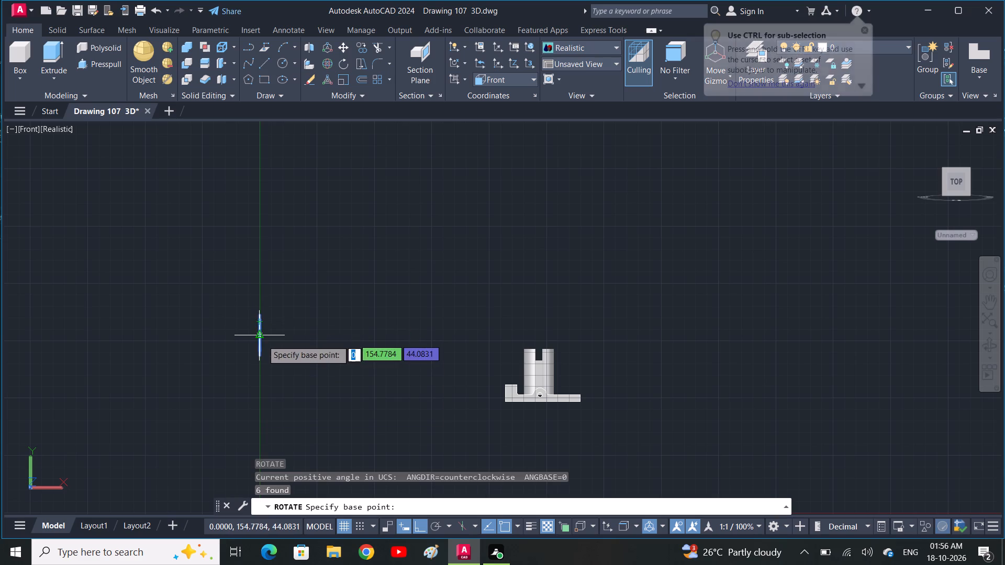
{"action": "left_click", "coordinate": [263, 340]}
{"action": "left_click", "coordinate": [265, 387]}
Examine the rotated profile from an oblique angle, then return the model to the Front view.
{"action": "scroll", "coordinate": [277, 372], "scroll_direction": "up", "scroll_amount": 3}
{"action": "scroll", "coordinate": [249, 298], "scroll_direction": "up", "scroll_amount": 1}
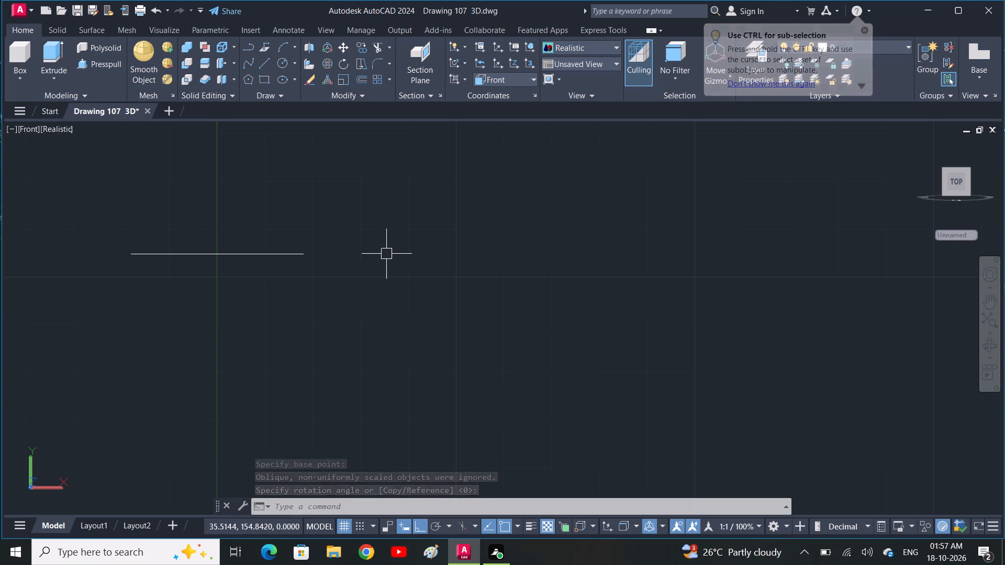
{"action": "middle_click_drag", "start_coordinate": [389, 265], "coordinate": [389, 310], "text": "shift"}
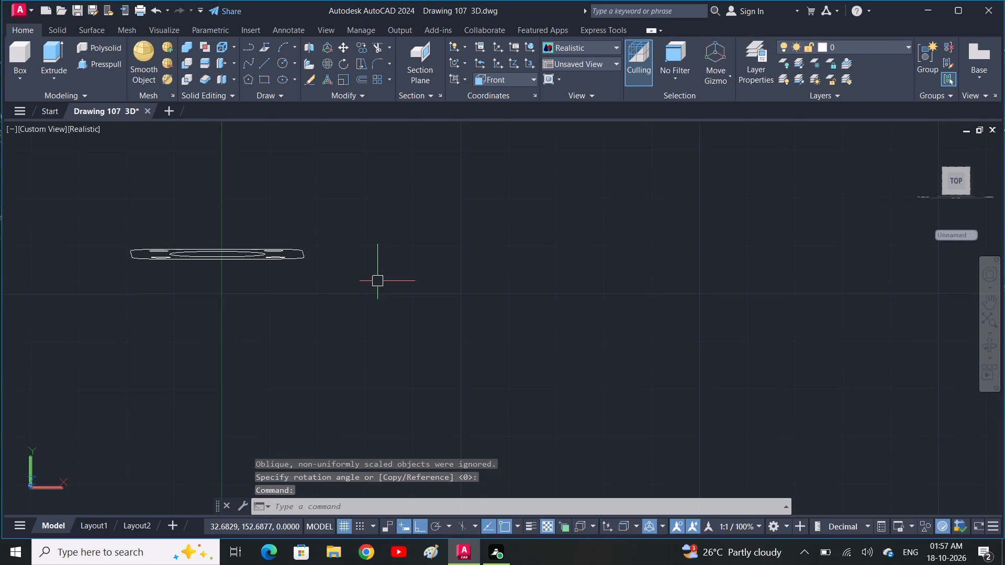
{"action": "middle_click_drag", "start_coordinate": [378, 279], "coordinate": [381, 321], "text": "shift"}
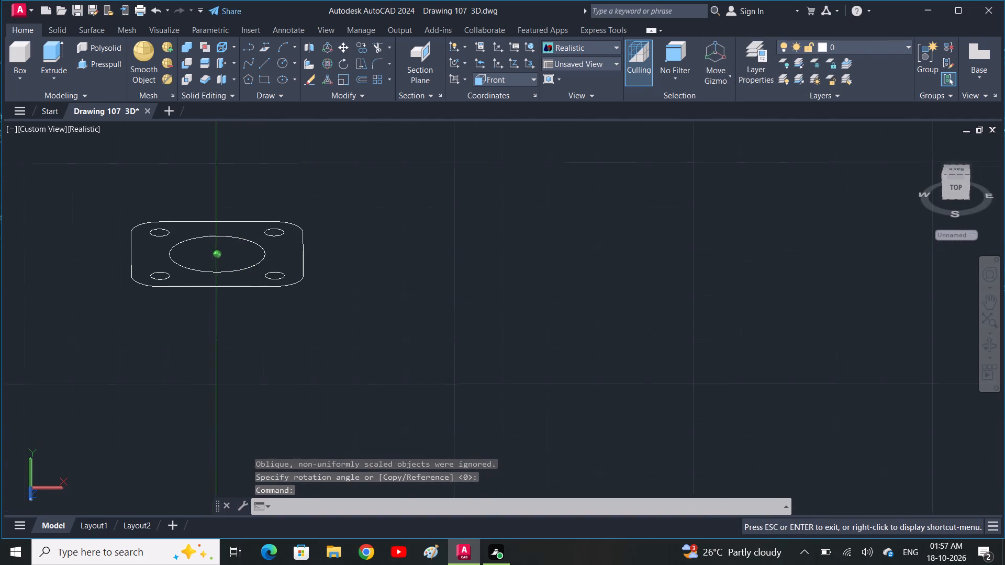
{"action": "middle_click_drag", "start_coordinate": [381, 321], "coordinate": [386, 306], "text": "shift"}
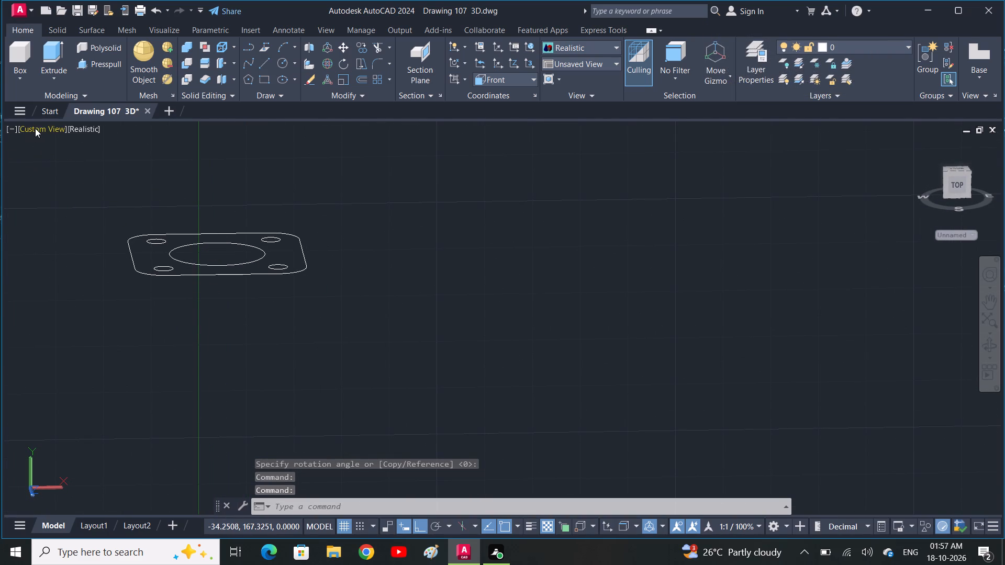
{"action": "left_click", "coordinate": [35, 128]}
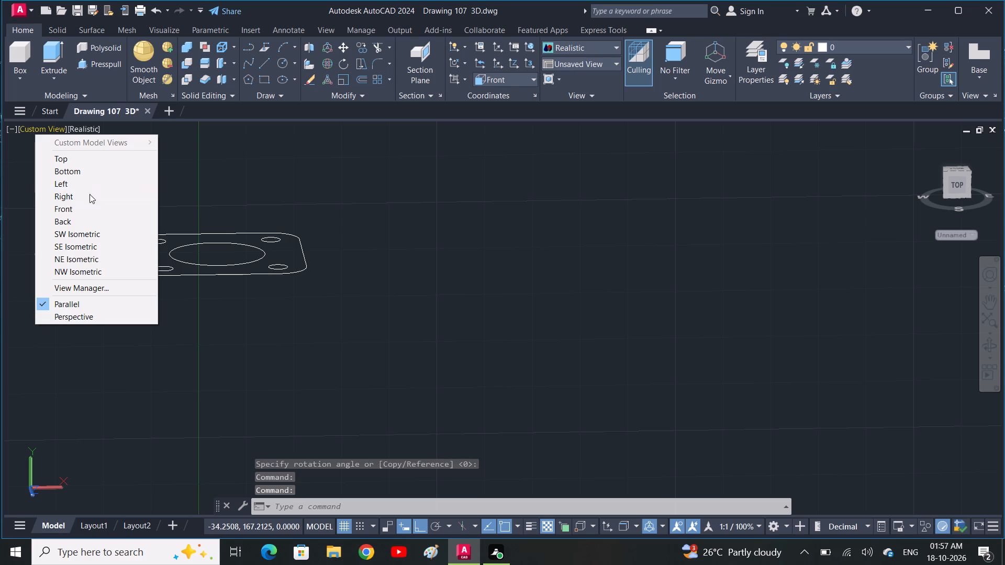
{"action": "left_click", "coordinate": [88, 210]}
{"action": "scroll", "coordinate": [419, 411], "scroll_direction": "up", "scroll_amount": 2}
{"action": "scroll", "coordinate": [294, 325], "scroll_direction": "up", "scroll_amount": 1}
{"action": "middle_click_drag", "start_coordinate": [248, 286], "coordinate": [560, 444]}
{"action": "scroll", "coordinate": [432, 435], "scroll_direction": "up", "scroll_amount": 1}
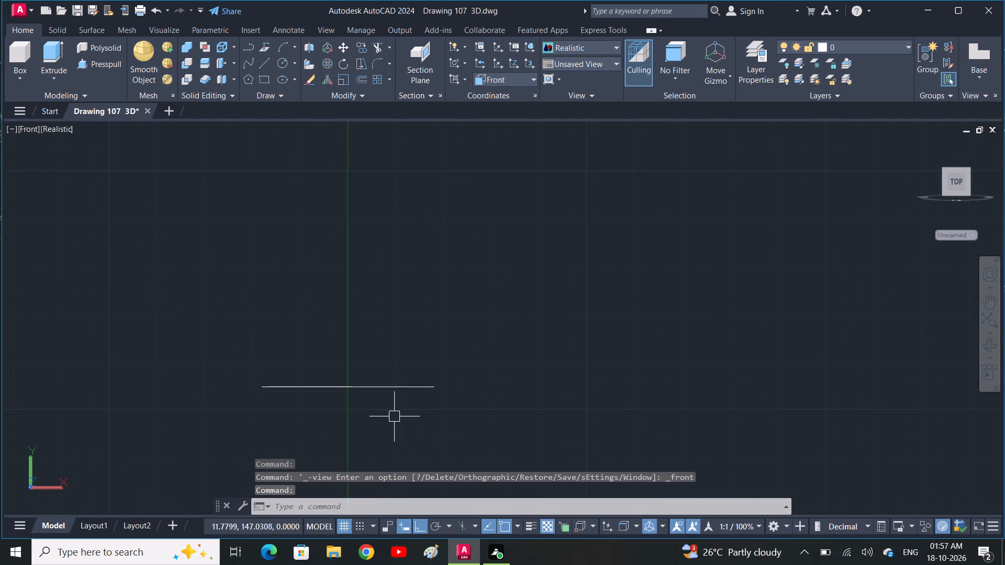
{"action": "scroll", "coordinate": [393, 410], "scroll_direction": "up", "scroll_amount": 2}
{"action": "scroll", "coordinate": [430, 381], "scroll_direction": "up", "scroll_amount": 1}
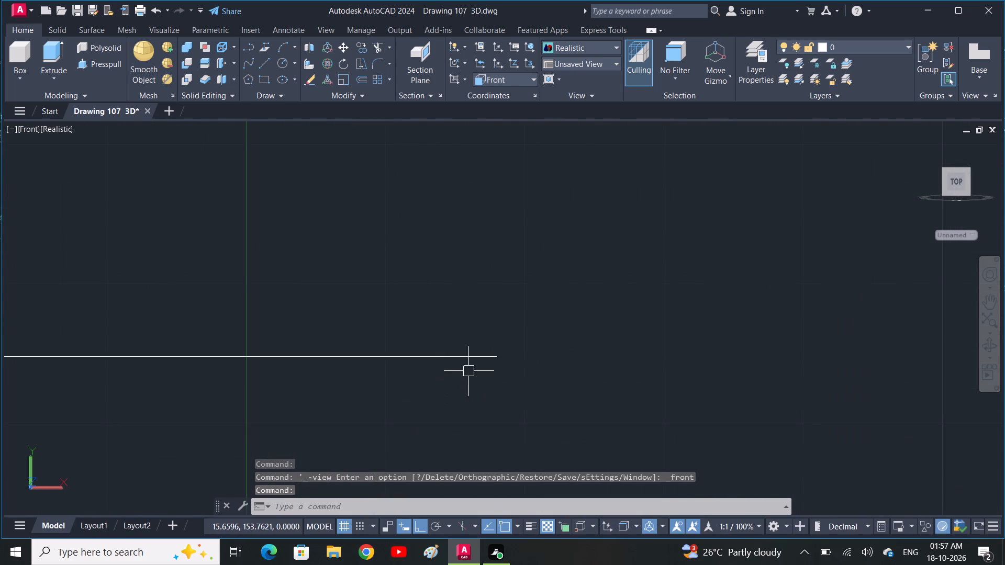
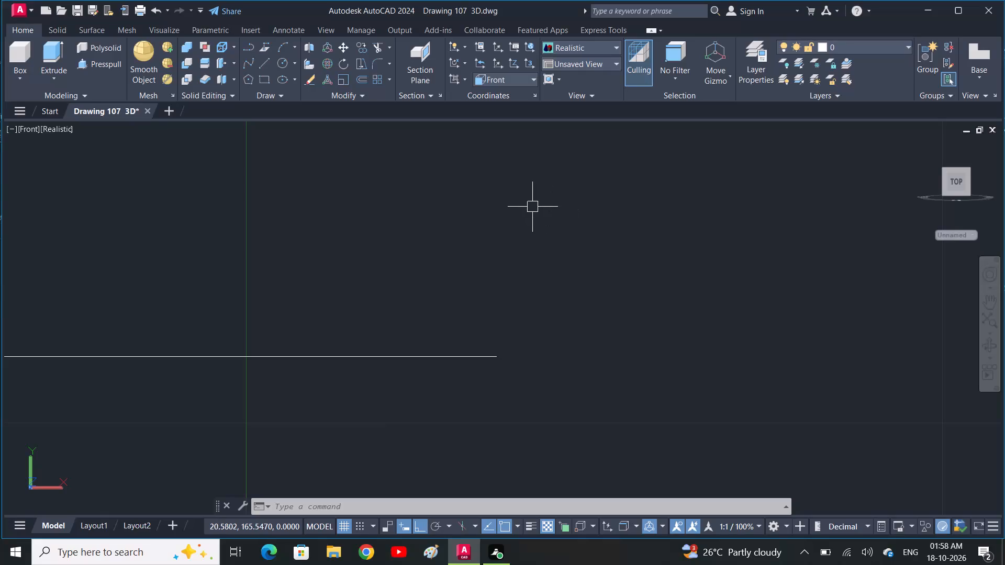
Press-pull the area inside the rounded square outline 4 units downward to form the plate.
{"action": "scroll", "coordinate": [512, 308], "scroll_direction": "down", "scroll_amount": 1}
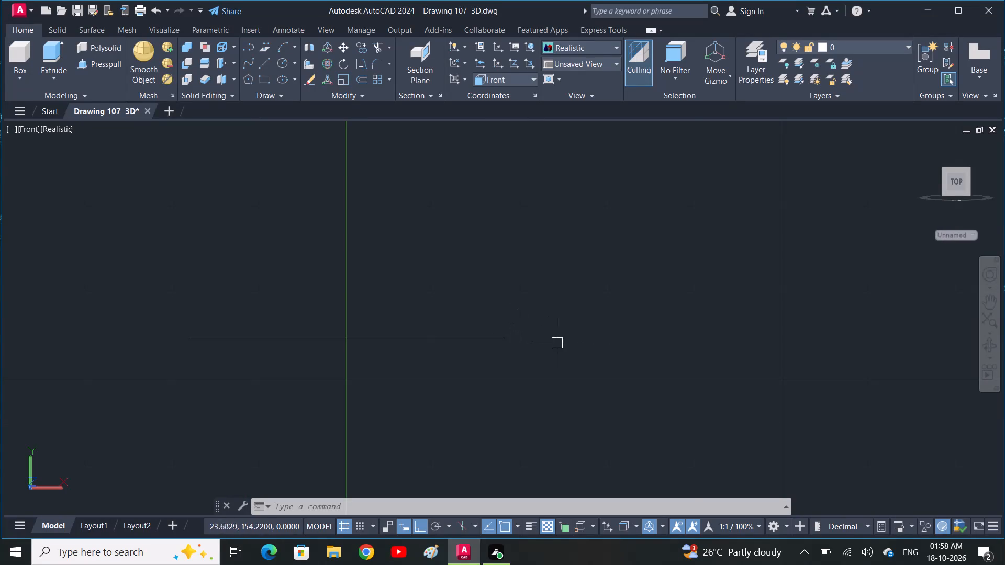
{"action": "middle_click_drag", "start_coordinate": [591, 340], "coordinate": [549, 382], "text": "shift"}
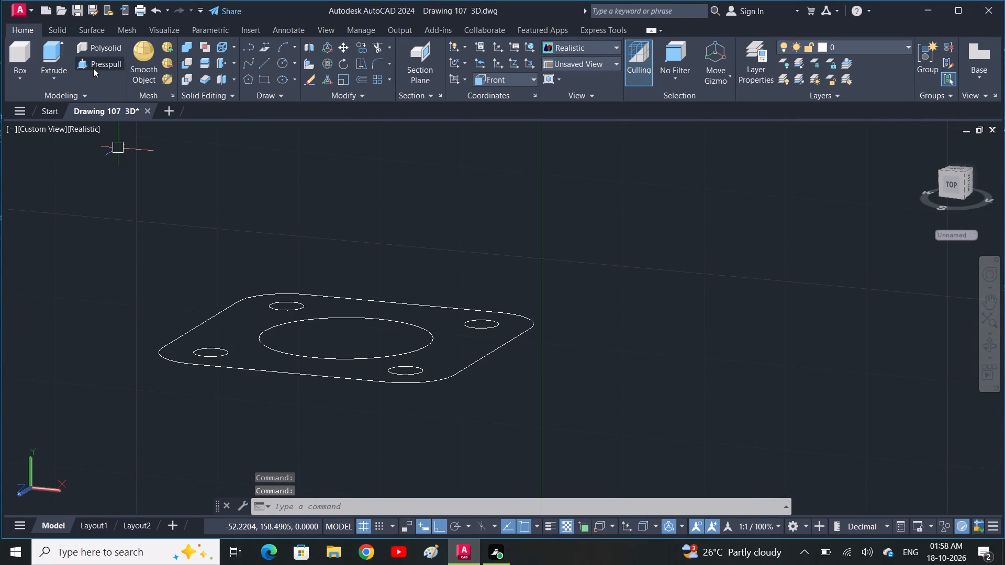
{"action": "left_click", "coordinate": [105, 62]}
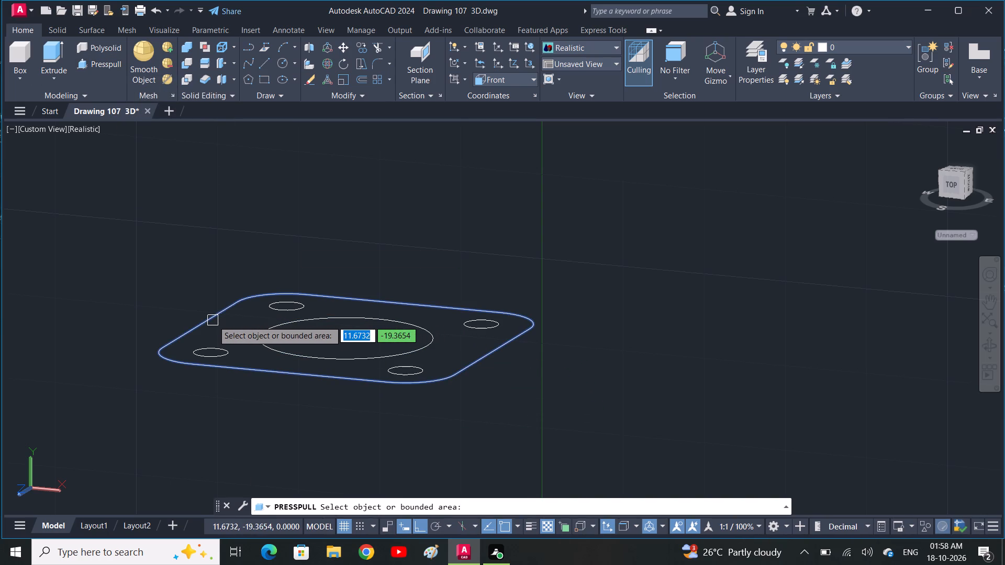
{"action": "left_click", "coordinate": [185, 330]}
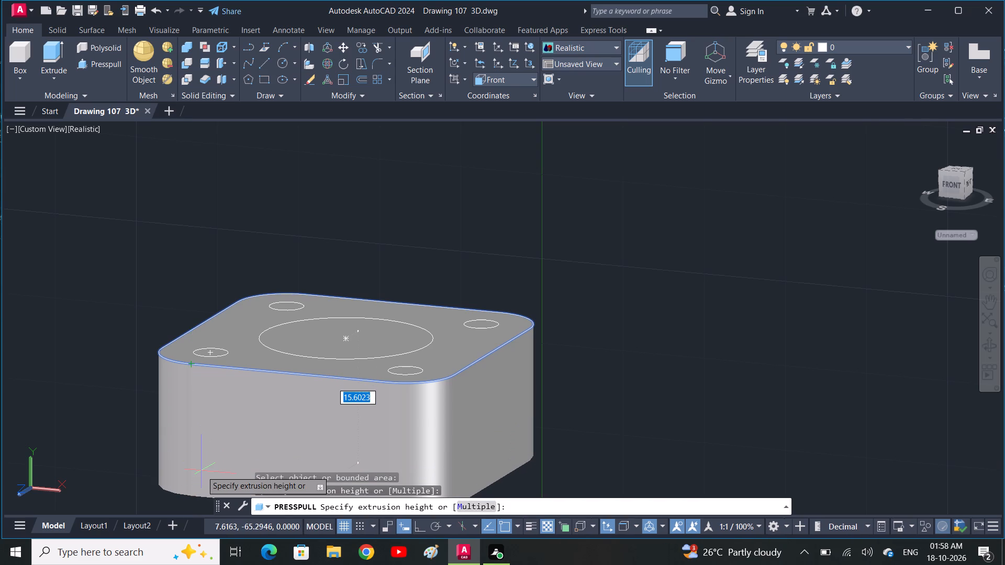
{"action": "type", "text": "4"}
{"action": "key", "text": "space"}
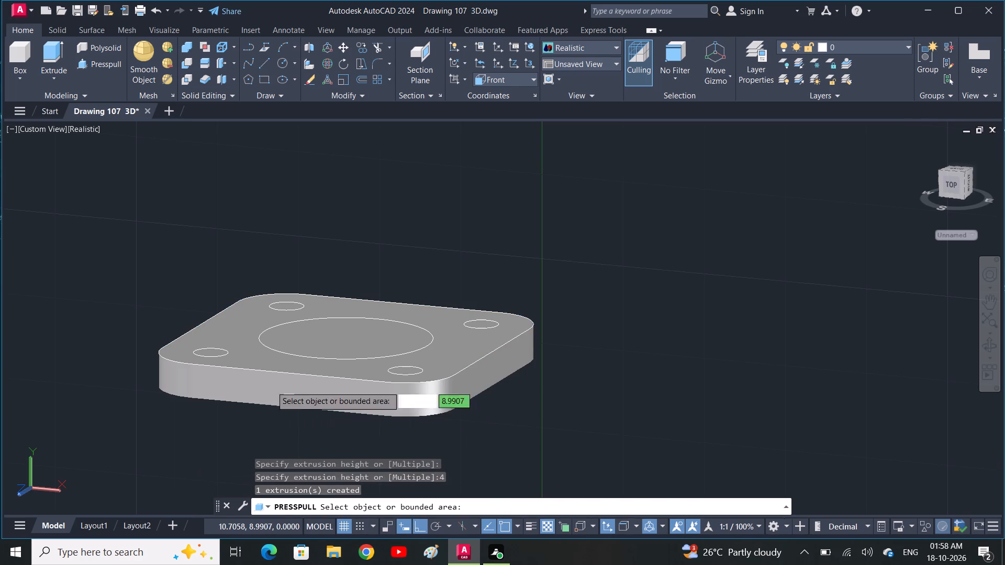
Press-pull the small circle at the plate's front-left corner down through the plate to cut a hole.
{"action": "scroll", "coordinate": [219, 344], "scroll_direction": "up", "scroll_amount": 1}
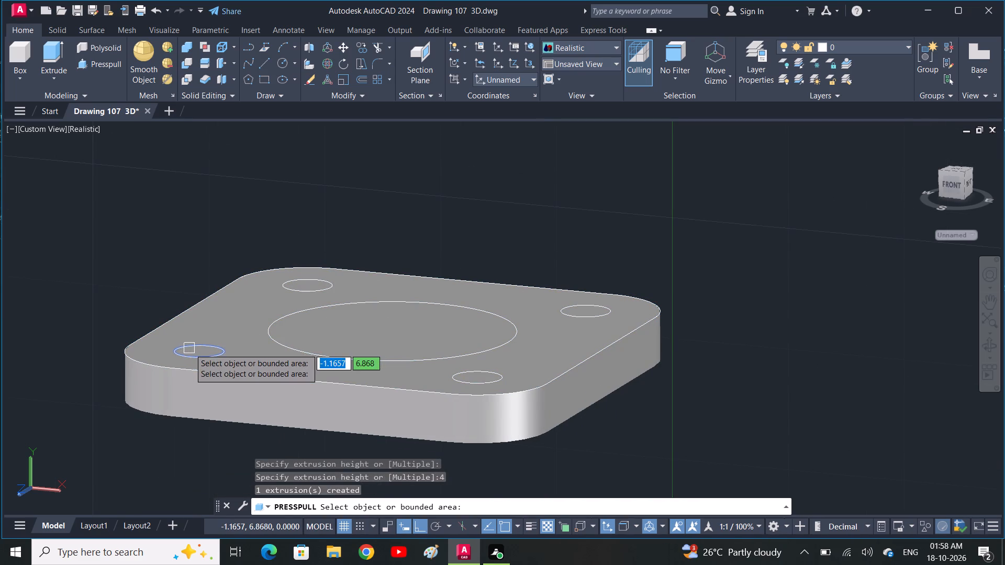
{"action": "left_click", "coordinate": [189, 348]}
{"action": "left_click", "coordinate": [171, 430]}
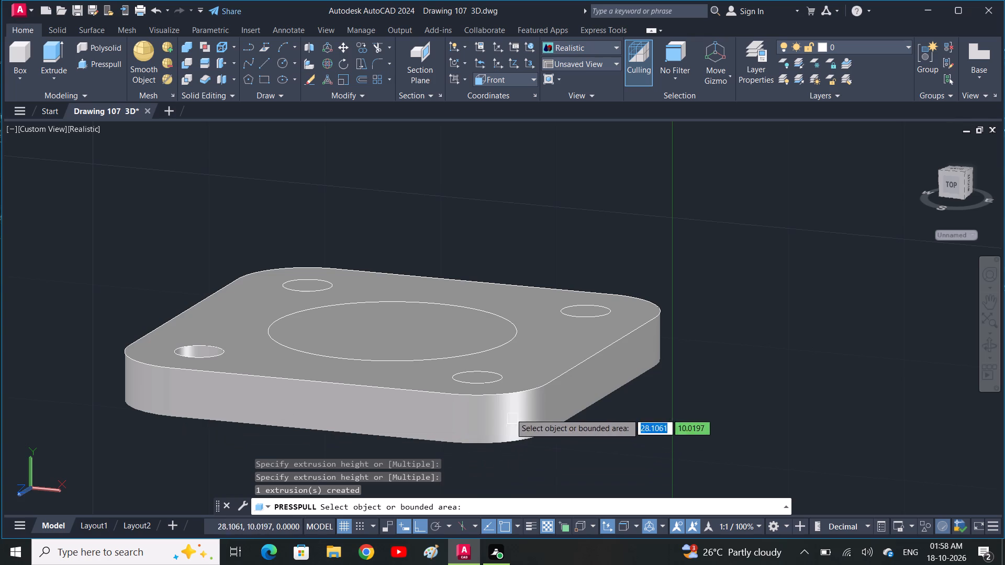
Press-pull the small circle at the plate's front-right corner down past the plate's underside.
{"action": "left_click", "coordinate": [490, 383]}
{"action": "left_click", "coordinate": [471, 477]}
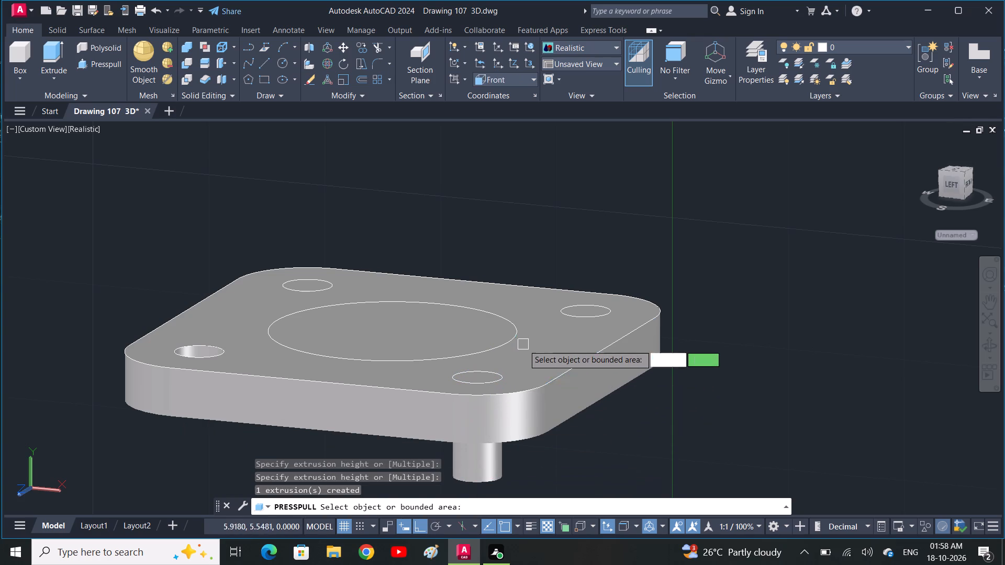
{"action": "type", "text": "u"}
{"action": "key", "text": "space"}
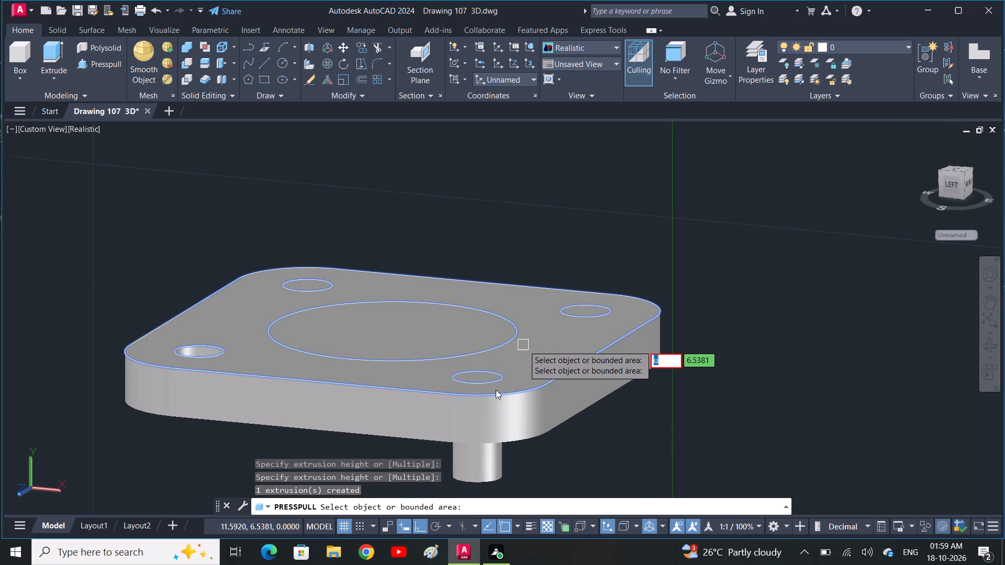
{"action": "key", "text": "Escape"}
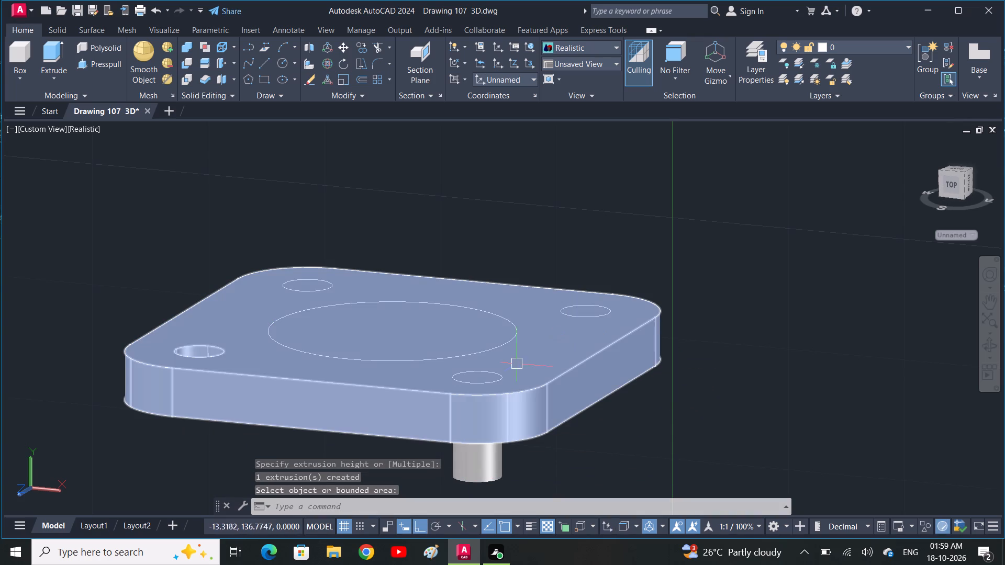
{"action": "key", "text": "Escape"}
{"action": "left_click", "coordinate": [595, 315]}
{"action": "key", "text": "Escape"}
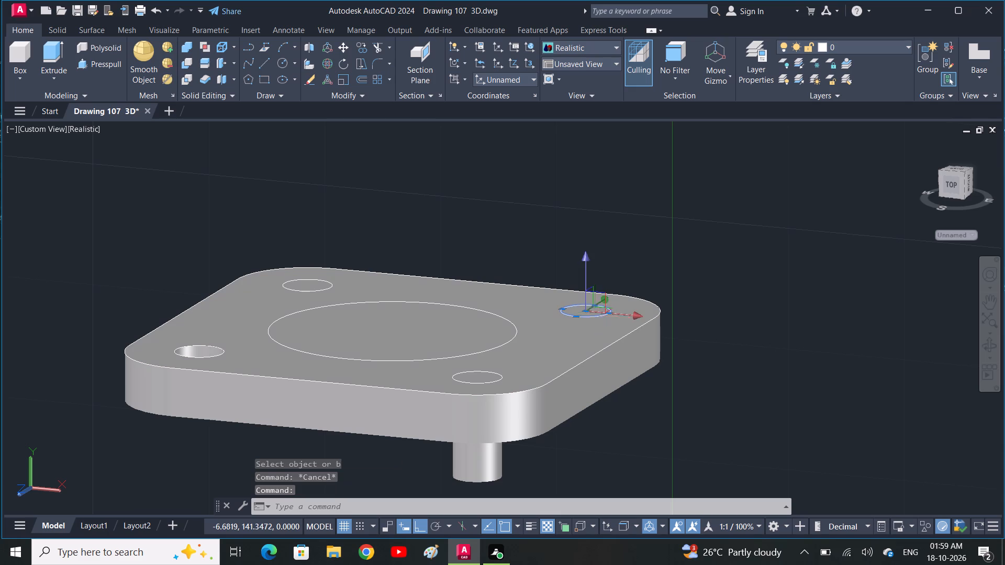
Press-pull the front-right small circle again and the rear-right small circle down past the plate's underside.
{"action": "left_click", "coordinate": [118, 65]}
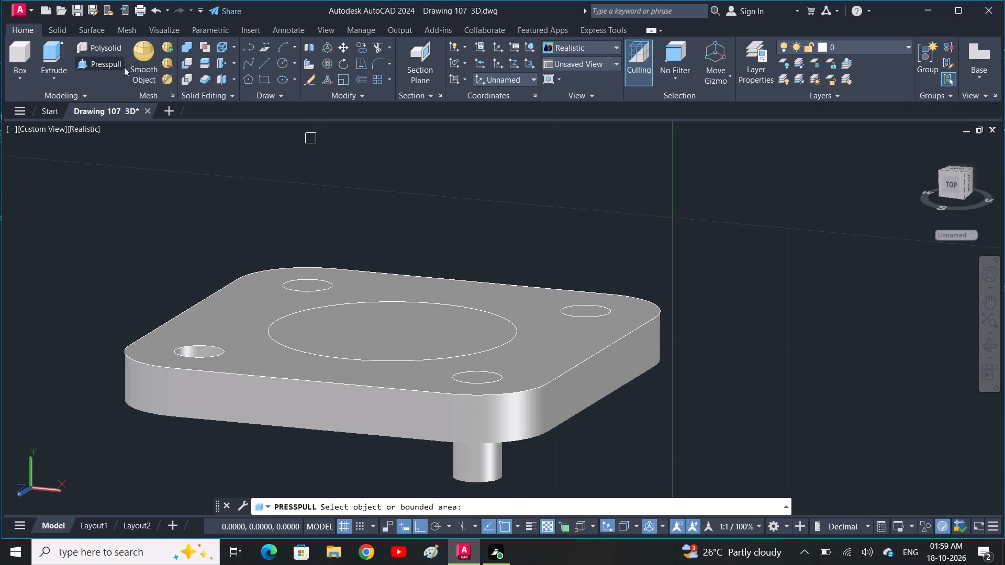
{"action": "left_click", "coordinate": [494, 377]}
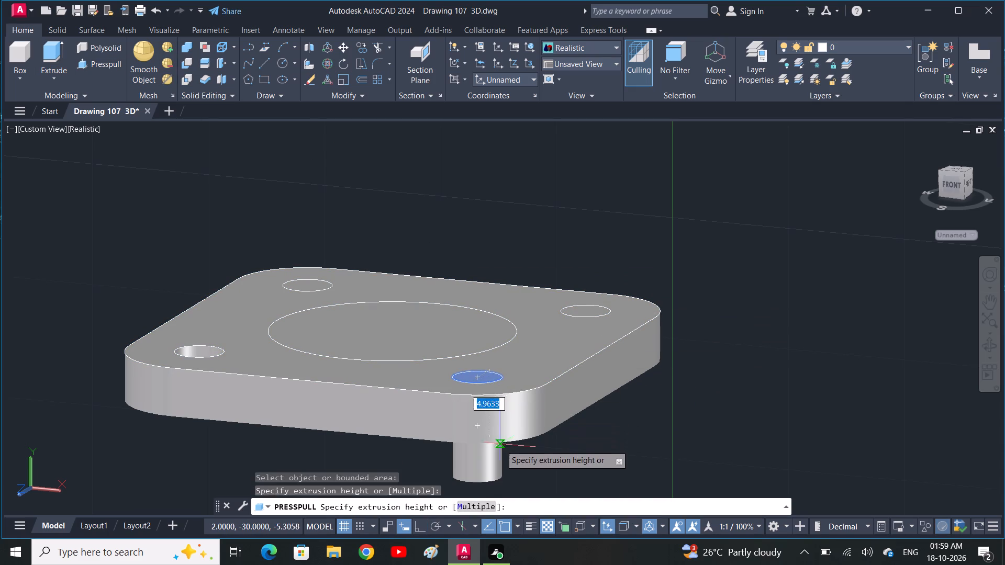
{"action": "left_click", "coordinate": [484, 484]}
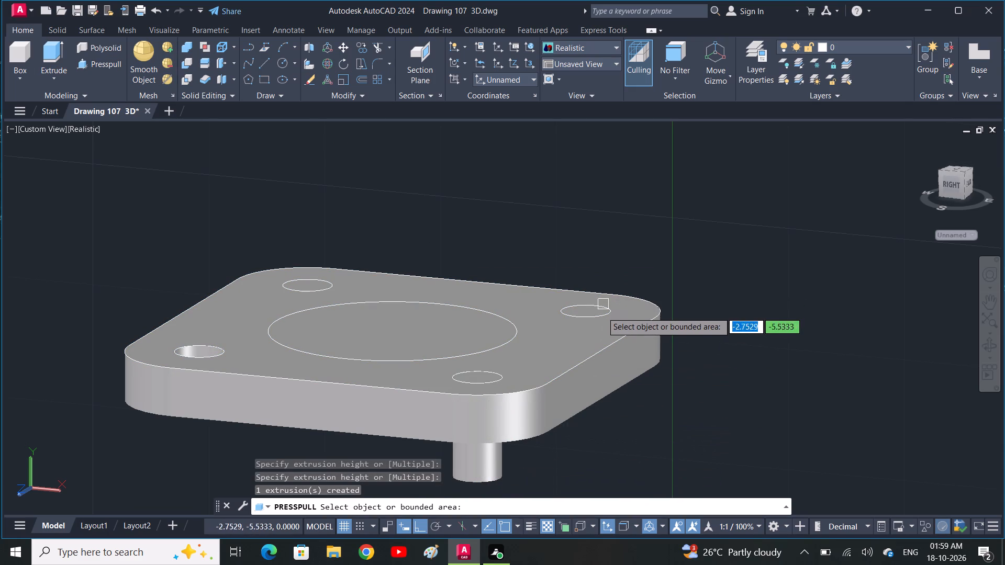
{"action": "left_click", "coordinate": [602, 312]}
{"action": "left_click", "coordinate": [618, 428]}
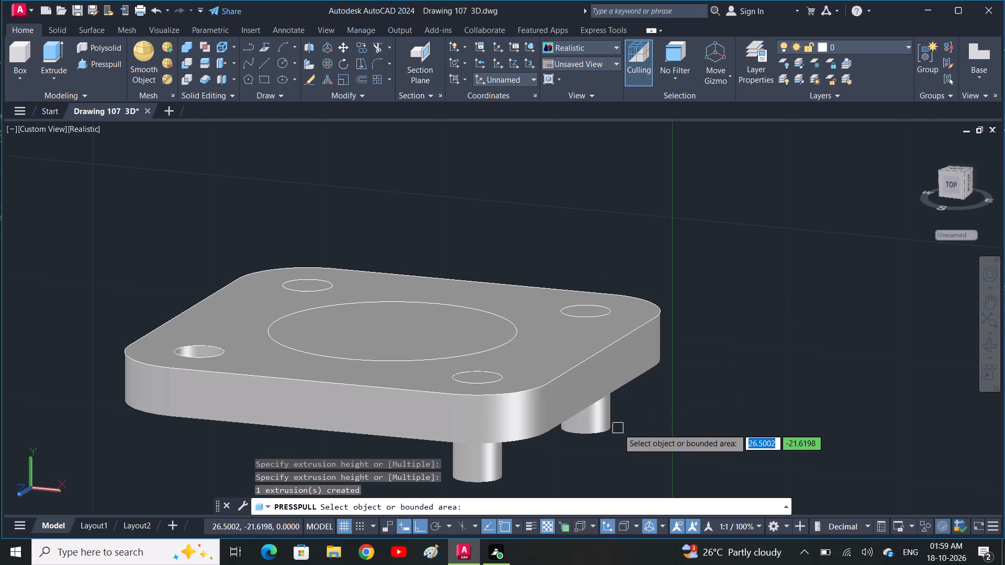
Press-pull the small circle at the plate's rear-left corner down through the plate, repeating the attempt on its inner area.
{"action": "left_click", "coordinate": [288, 286]}
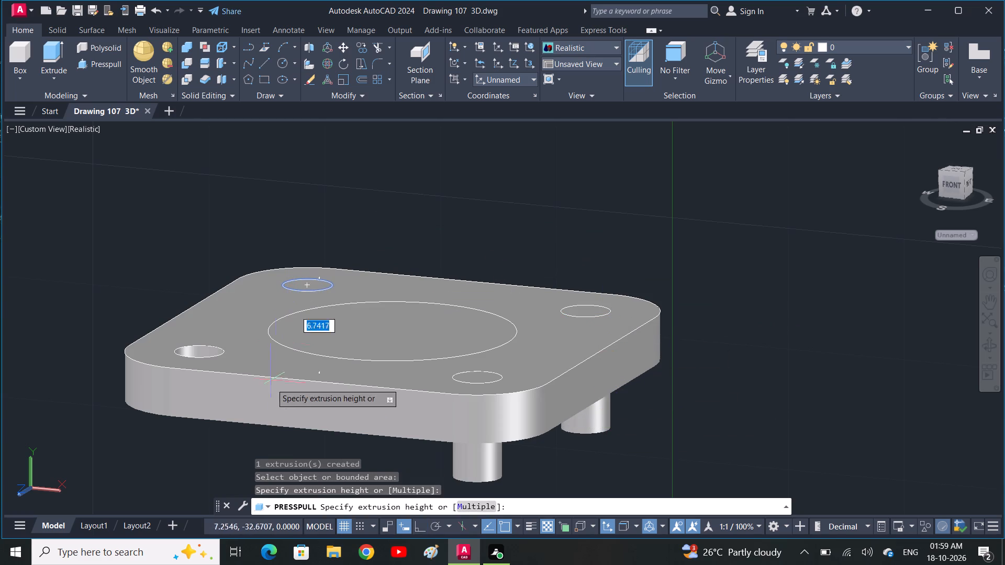
{"action": "left_click", "coordinate": [268, 427]}
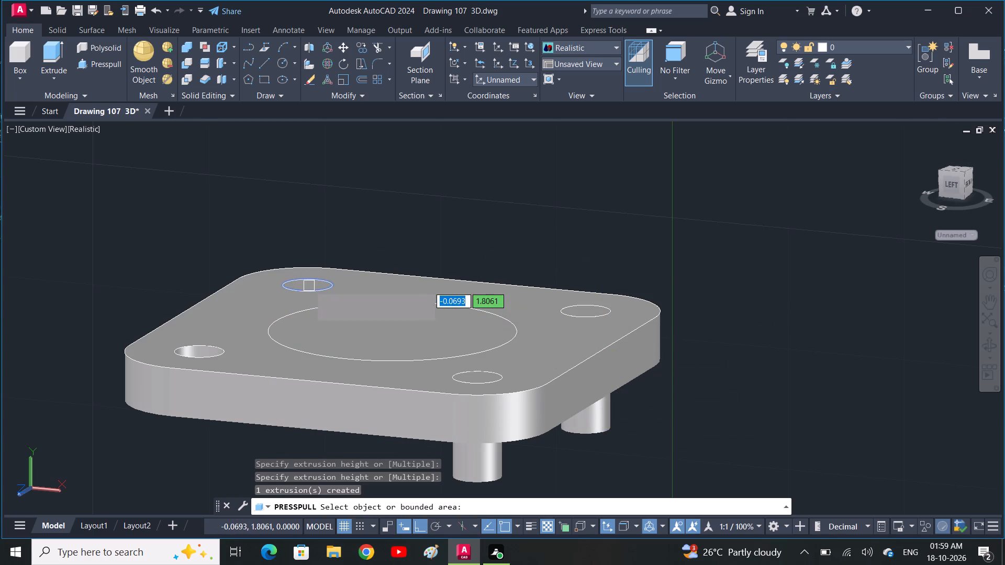
{"action": "left_click", "coordinate": [309, 286]}
{"action": "left_click", "coordinate": [299, 464]}
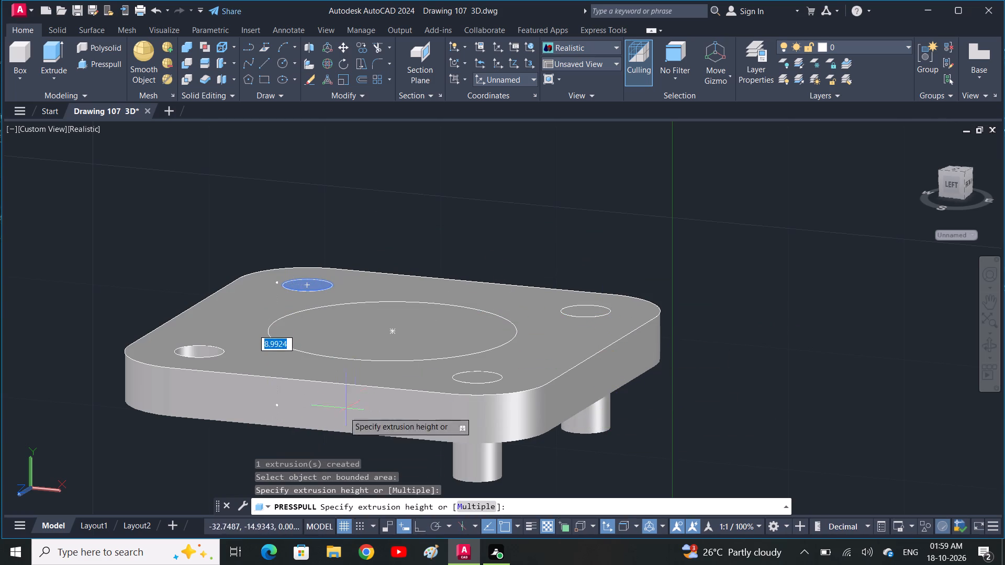
{"action": "left_click", "coordinate": [304, 438]}
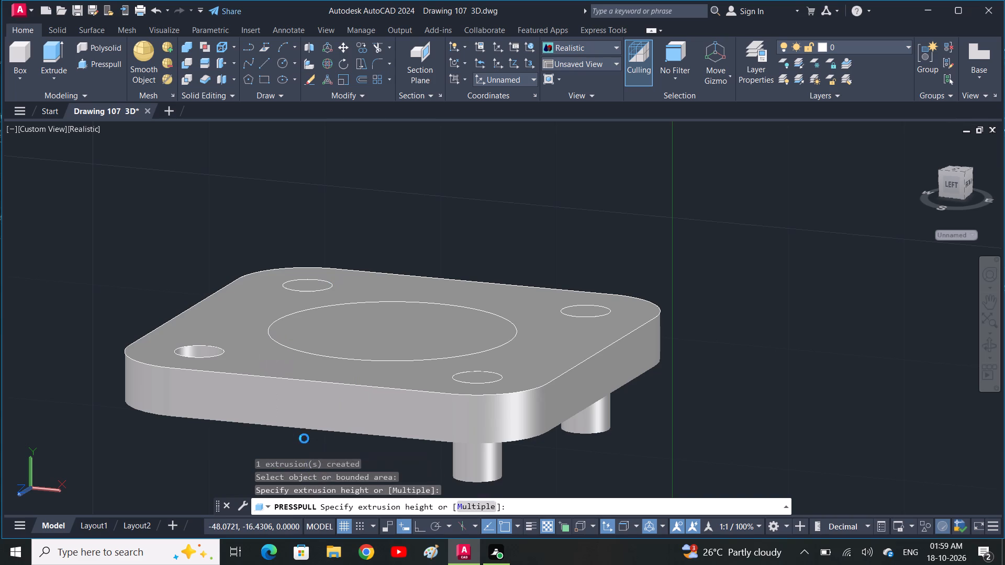
{"action": "middle_click_drag", "start_coordinate": [295, 338], "coordinate": [368, 311]}
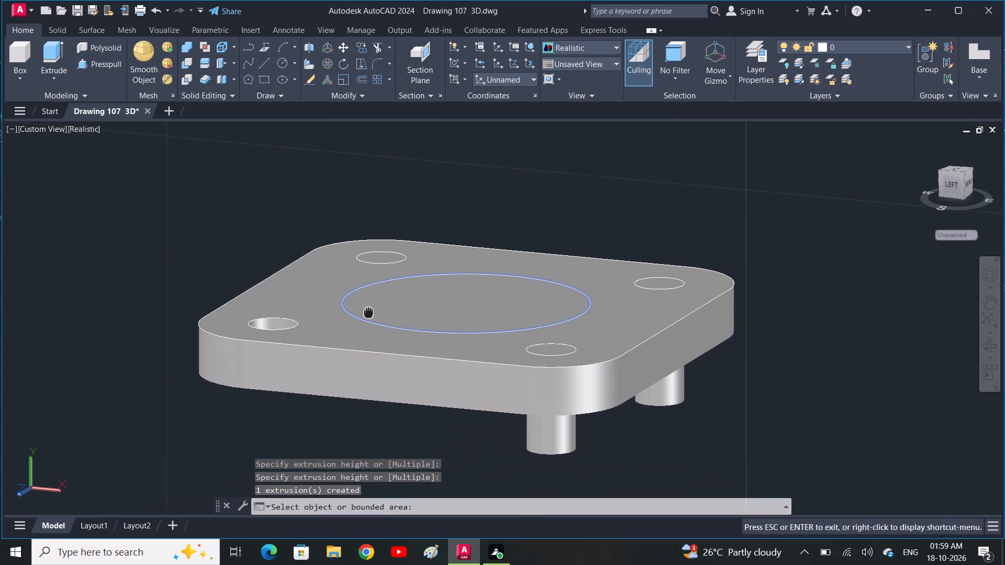
{"action": "middle_click_drag", "start_coordinate": [368, 311], "coordinate": [372, 308]}
{"action": "left_click", "coordinate": [382, 254]}
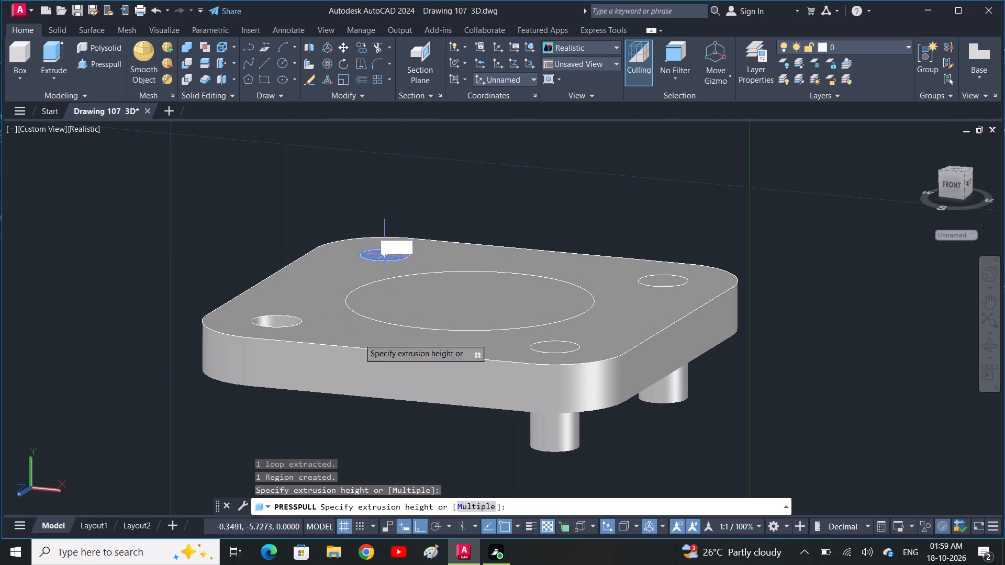
{"action": "left_click", "coordinate": [329, 431]}
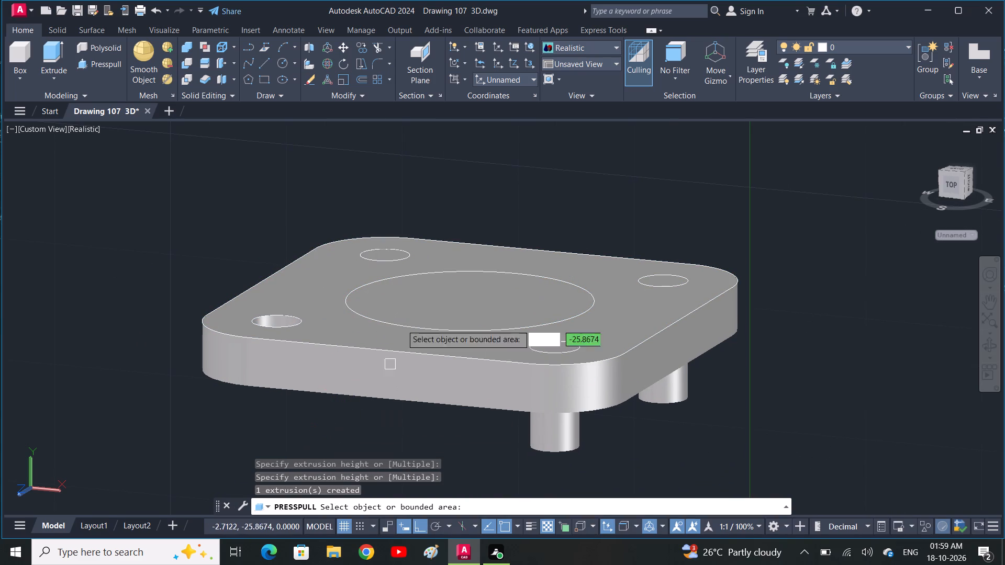
Press-pull the large central circle 4 units down through the plate to cut the bore.
{"action": "left_click", "coordinate": [438, 292]}
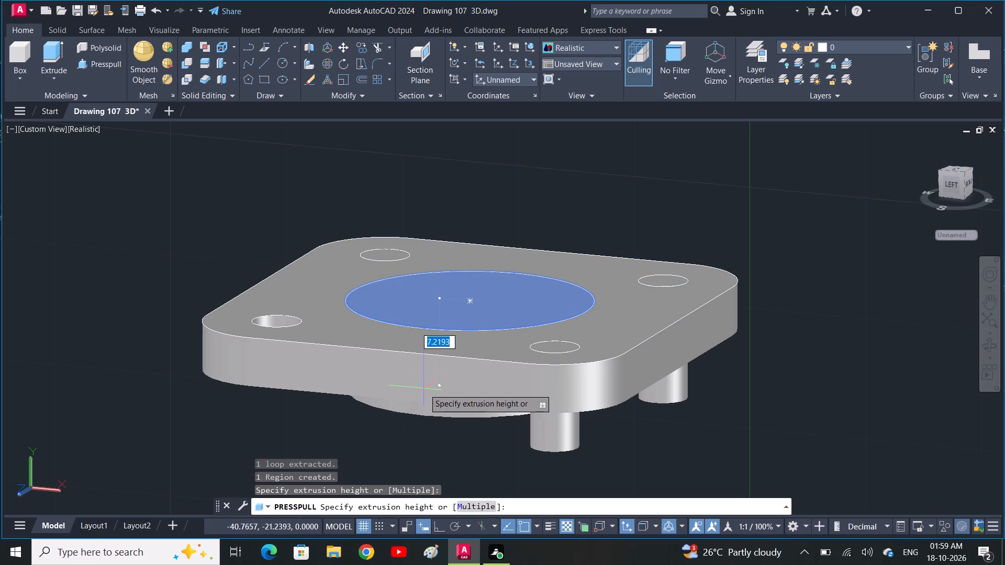
{"action": "type", "text": "4 v"}
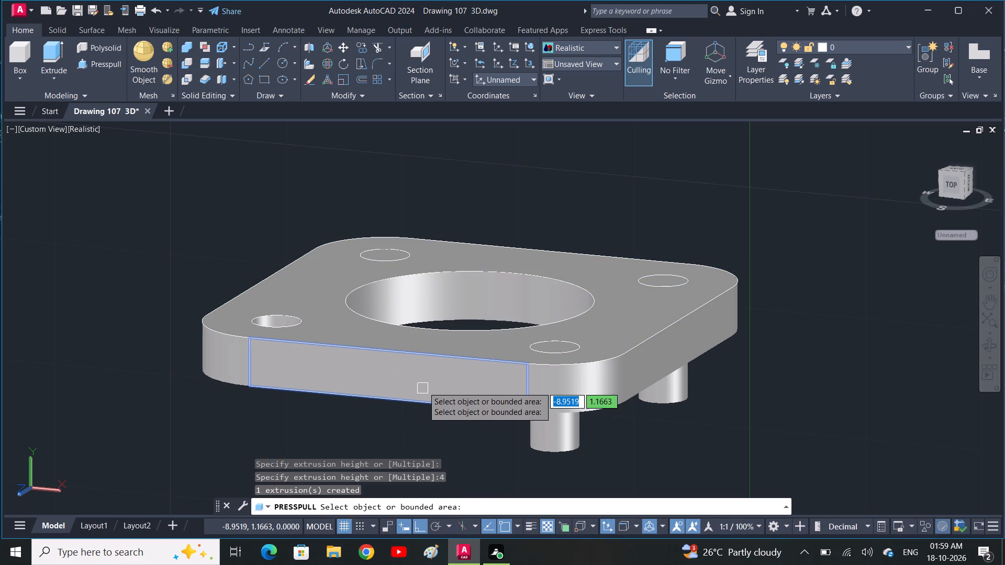
Press-pull the front-right and then the rear-right small circle 4 units down into the plate, and end the command.
{"action": "left_click", "coordinate": [554, 349]}
{"action": "type", "text": "33"}
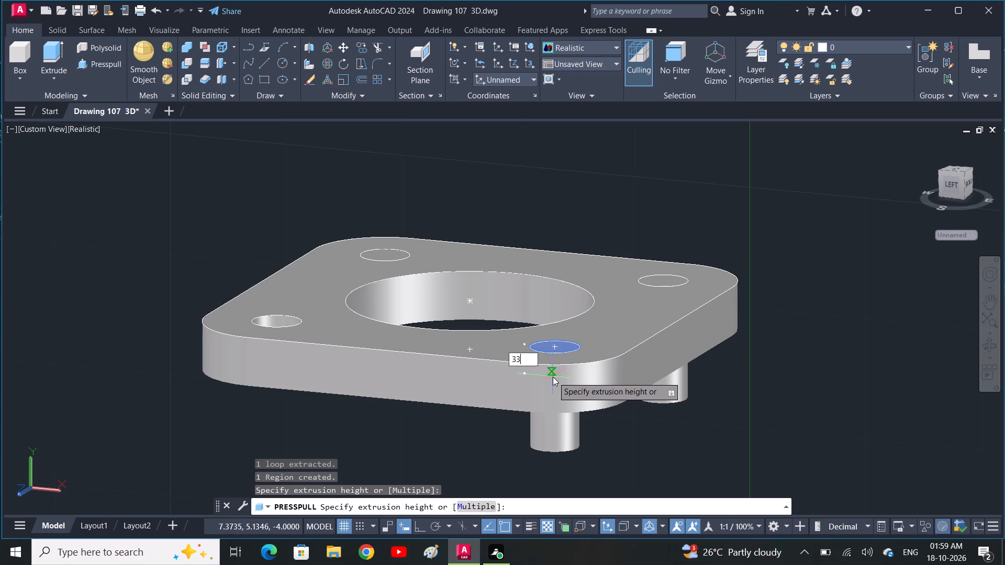
{"action": "key", "text": "BackSpace"}
{"action": "key", "text": "BackSpace"}
{"action": "type", "text": "4"}
{"action": "key", "text": "space"}
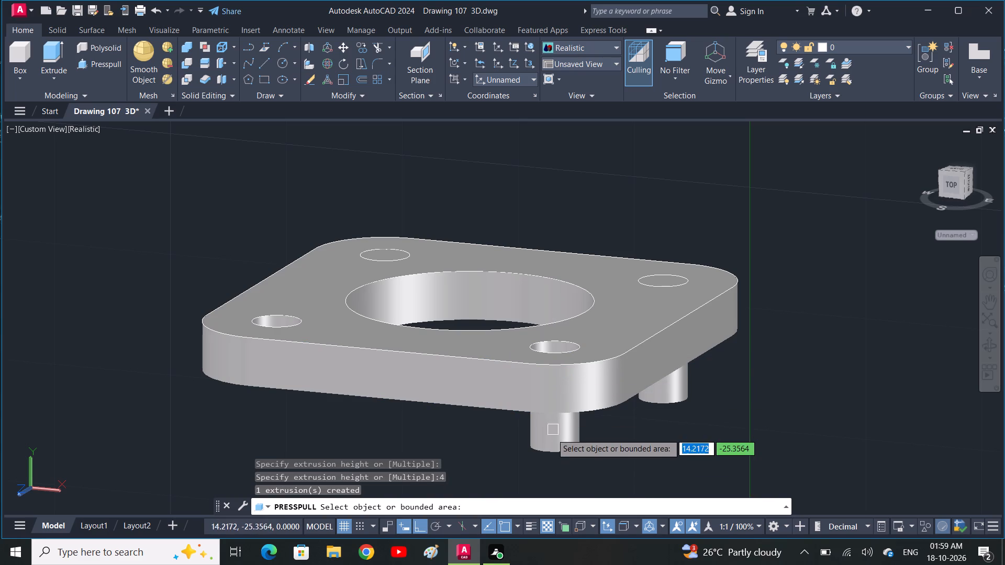
{"action": "left_click", "coordinate": [661, 281]}
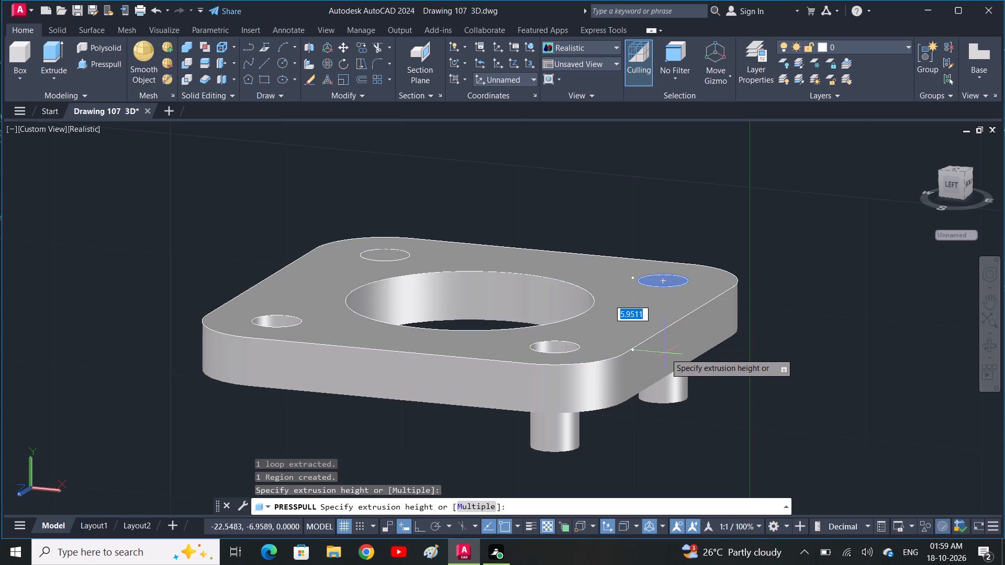
{"action": "type", "text": "4"}
{"action": "key", "text": "space"}
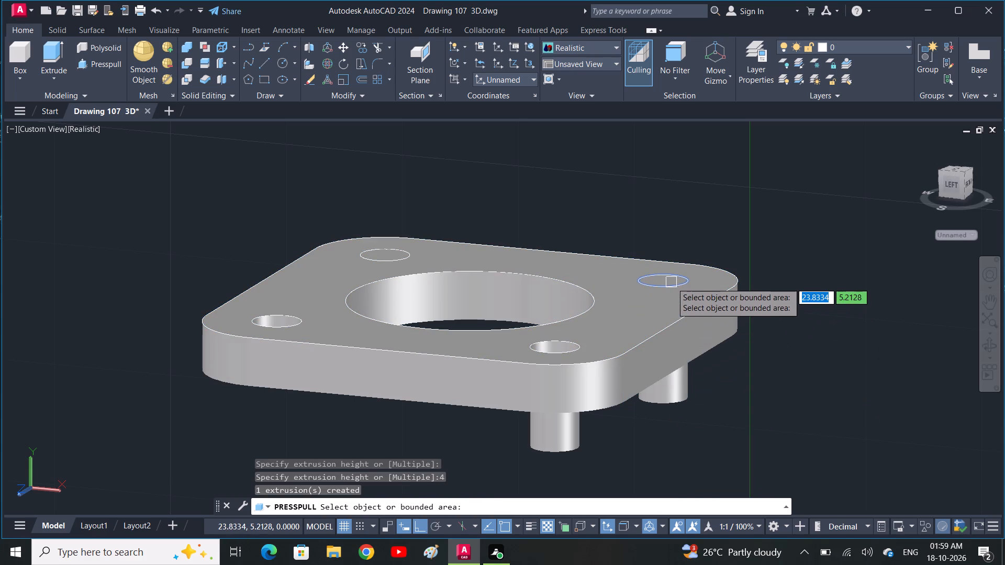
{"action": "key", "text": "Escape"}
{"action": "left_click", "coordinate": [635, 326]}
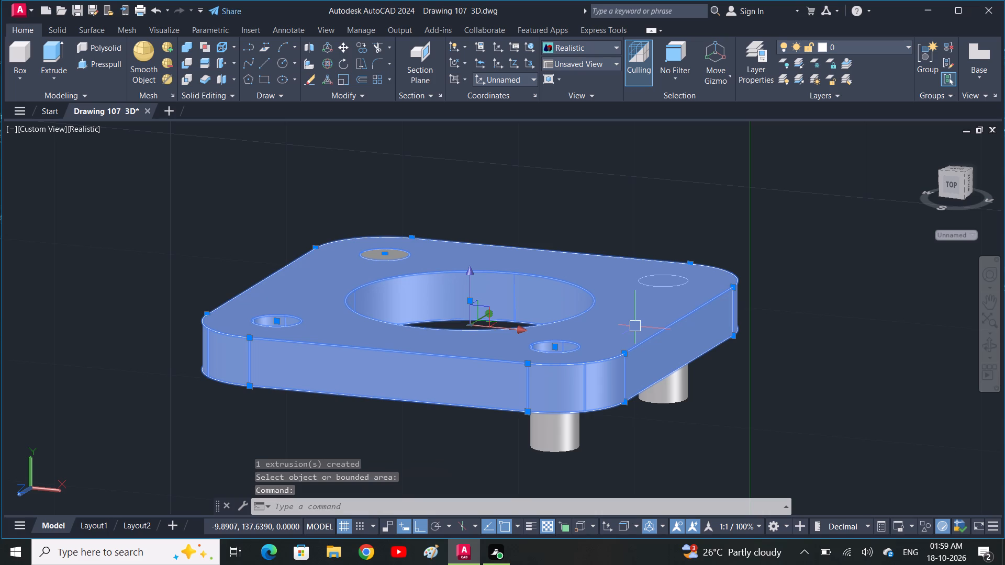
{"action": "key", "text": "Escape"}
Subtract the cylinder protruding beneath the plate's rear-right corner from the plate.
{"action": "key", "text": "s"}
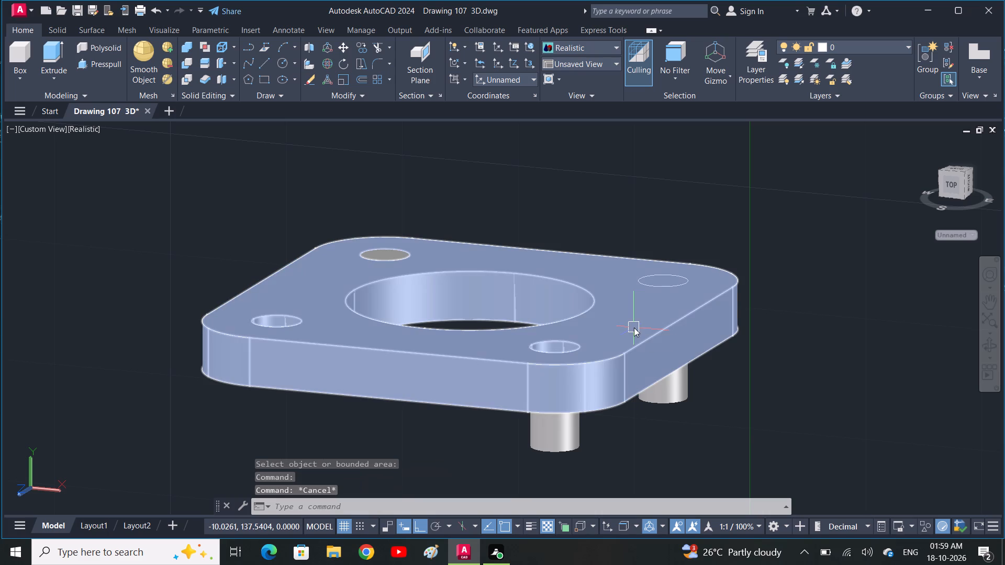
{"action": "key", "text": "y"}
{"action": "key", "text": "BackSpace"}
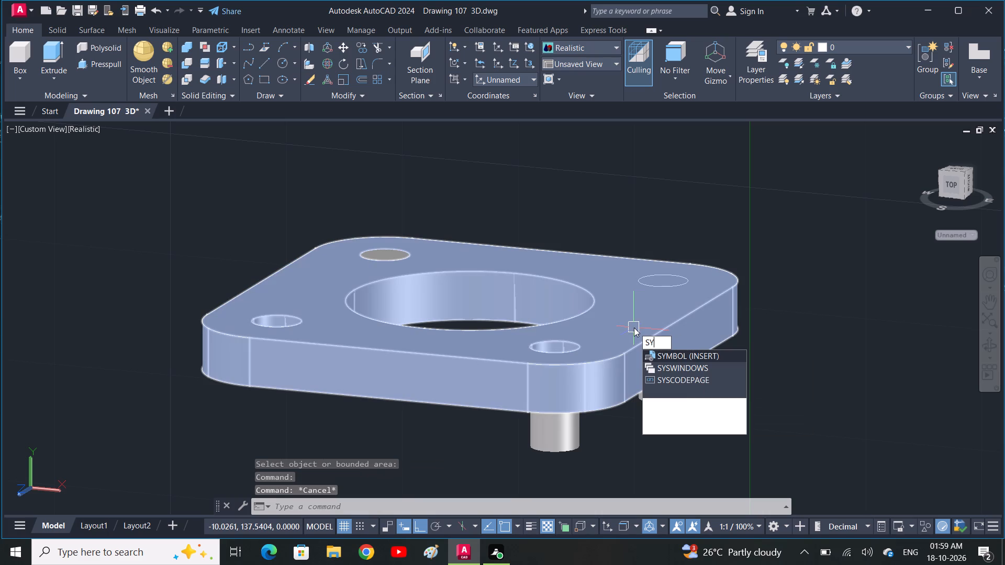
{"action": "type", "text": "un"}
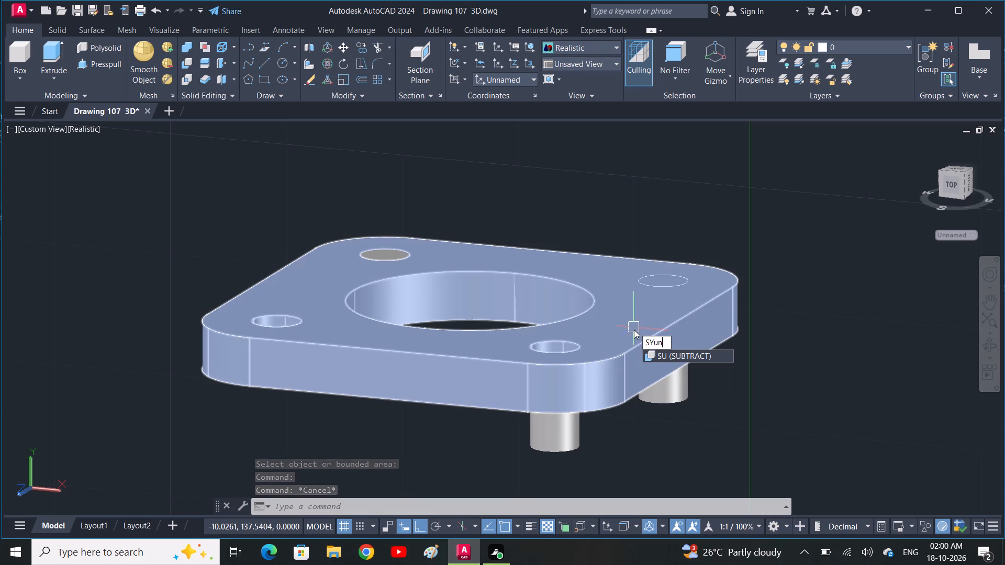
{"action": "key", "text": "BackSpace"}
{"action": "key", "text": "BackSpace"}
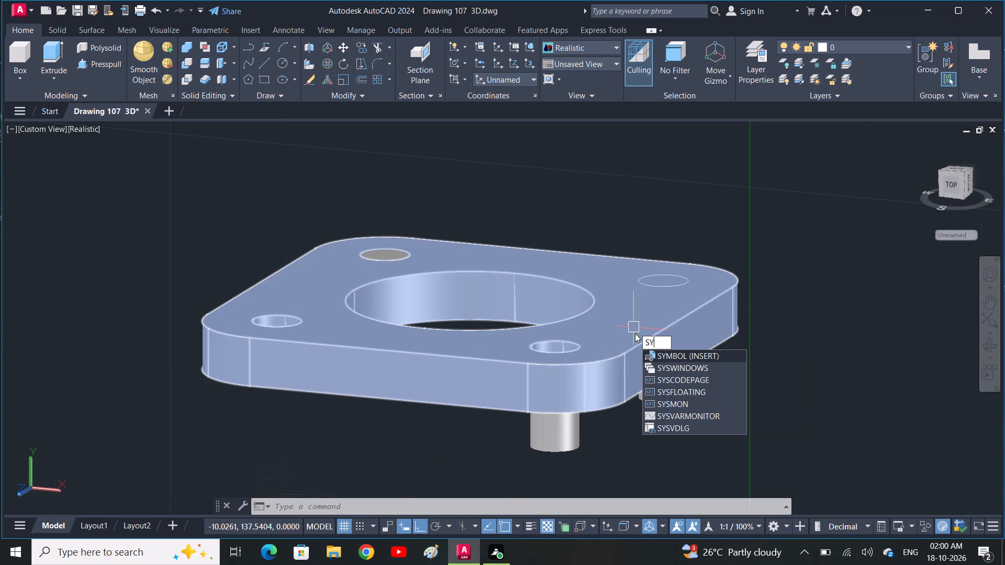
{"action": "key", "text": "BackSpace"}
{"action": "key", "text": "u"}
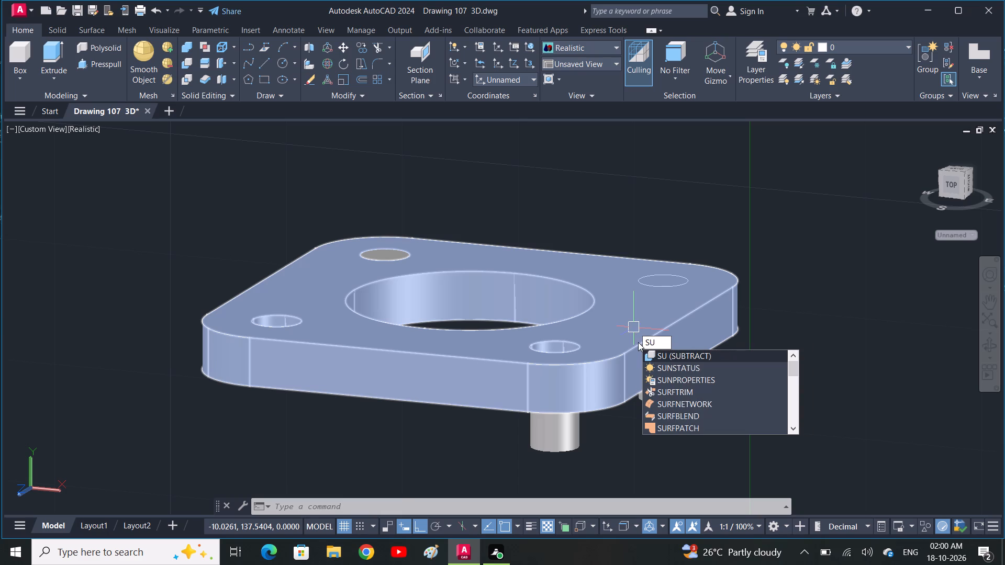
{"action": "left_click", "coordinate": [674, 356]}
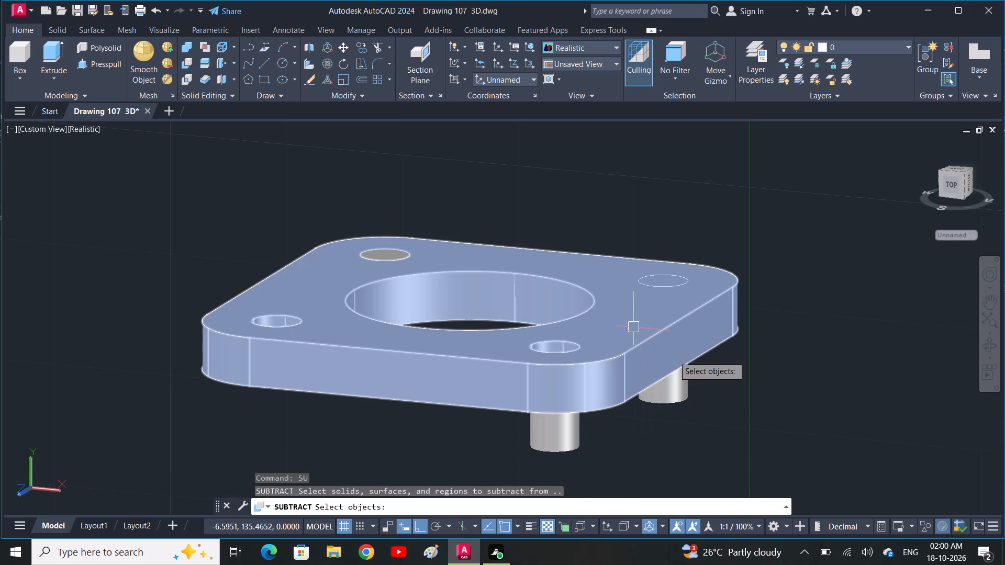
{"action": "left_click", "coordinate": [662, 331]}
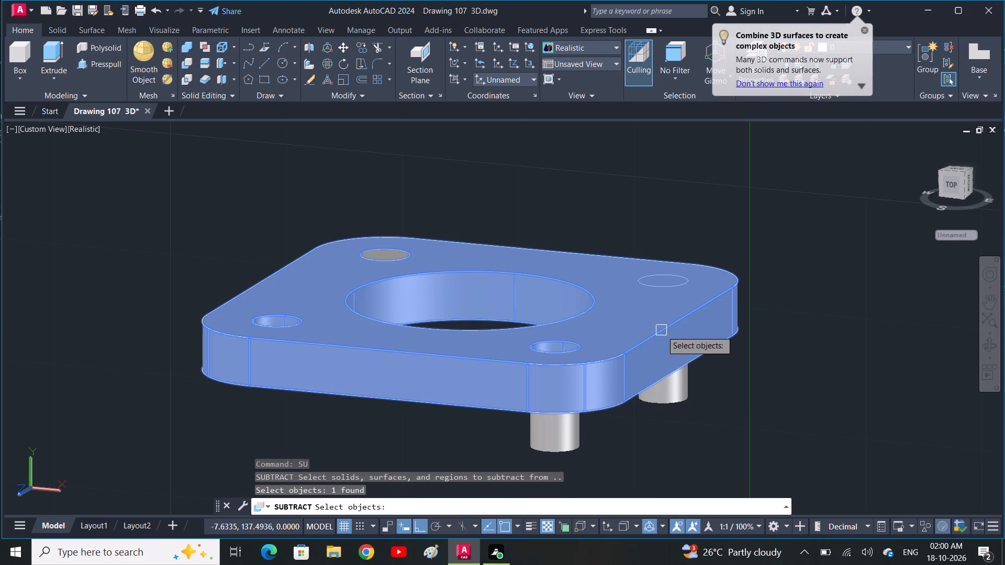
{"action": "key", "text": "space"}
{"action": "left_click", "coordinate": [673, 389]}
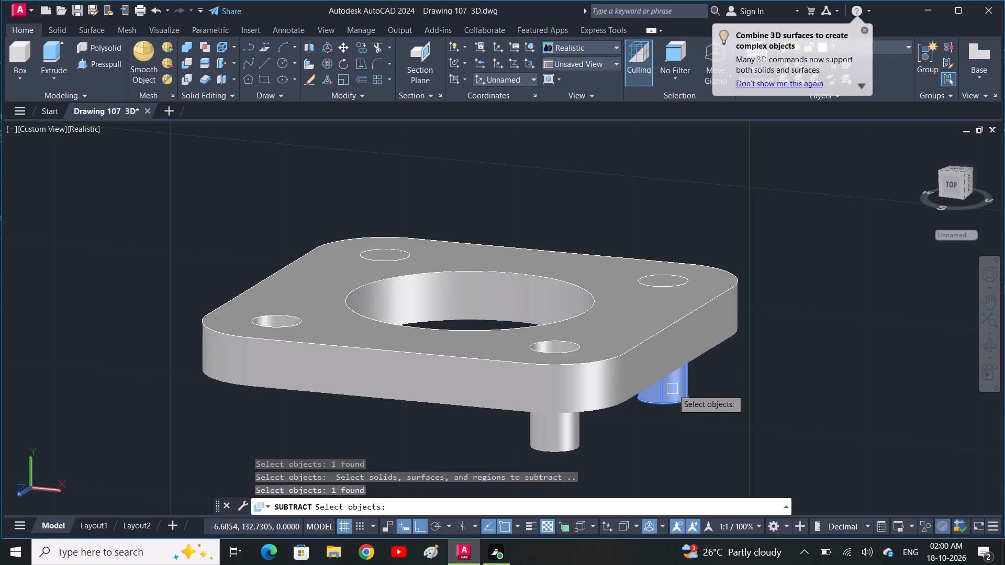
{"action": "key", "text": "space"}
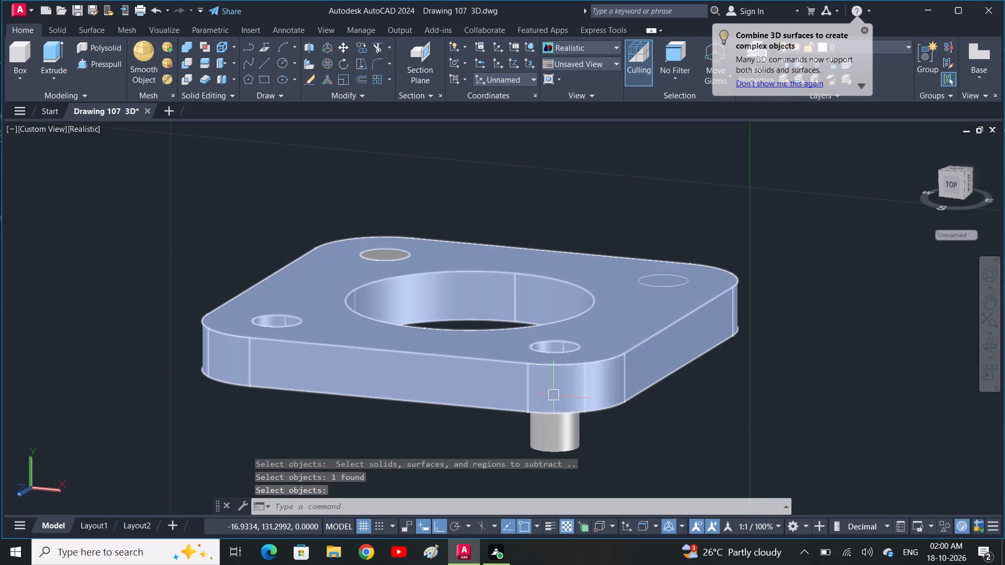
Delete the leftover cylinder protruding below the plate's front-right corner.
{"action": "left_click", "coordinate": [552, 449]}
{"action": "key", "text": "Delete"}
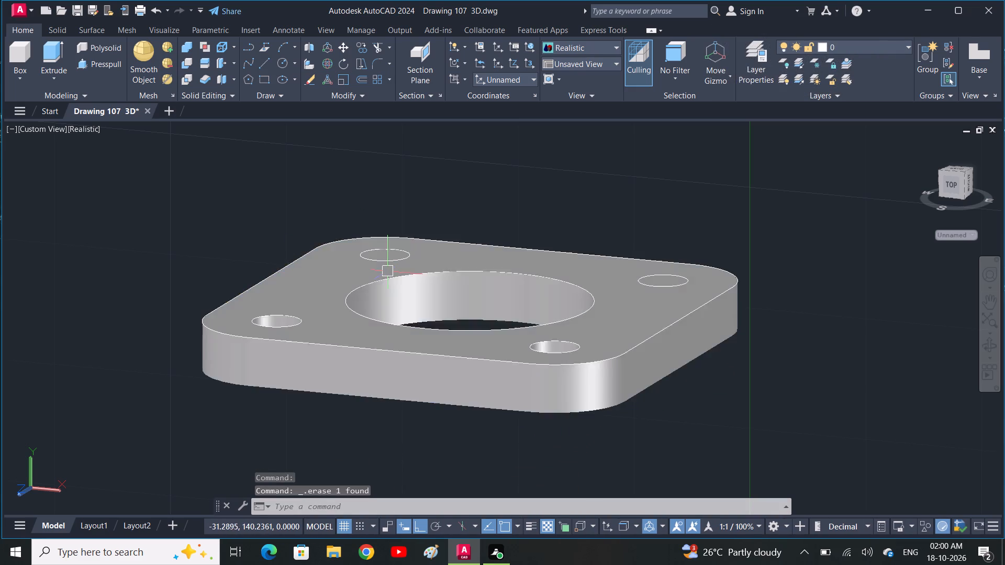
Press-pull the small circle at the plate's rear-left corner 4 units down into the plate.
{"action": "left_click", "coordinate": [86, 61]}
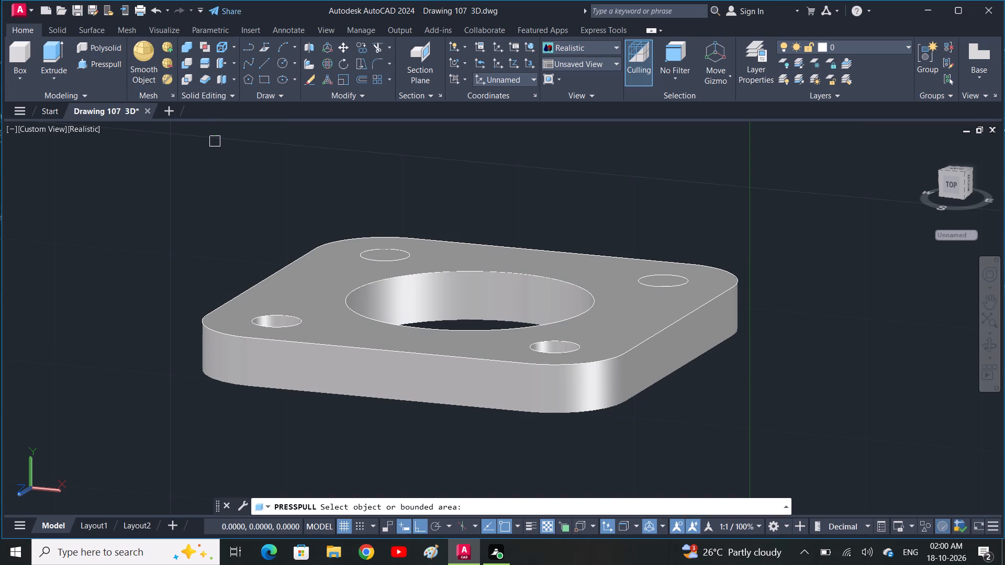
{"action": "left_click", "coordinate": [393, 252]}
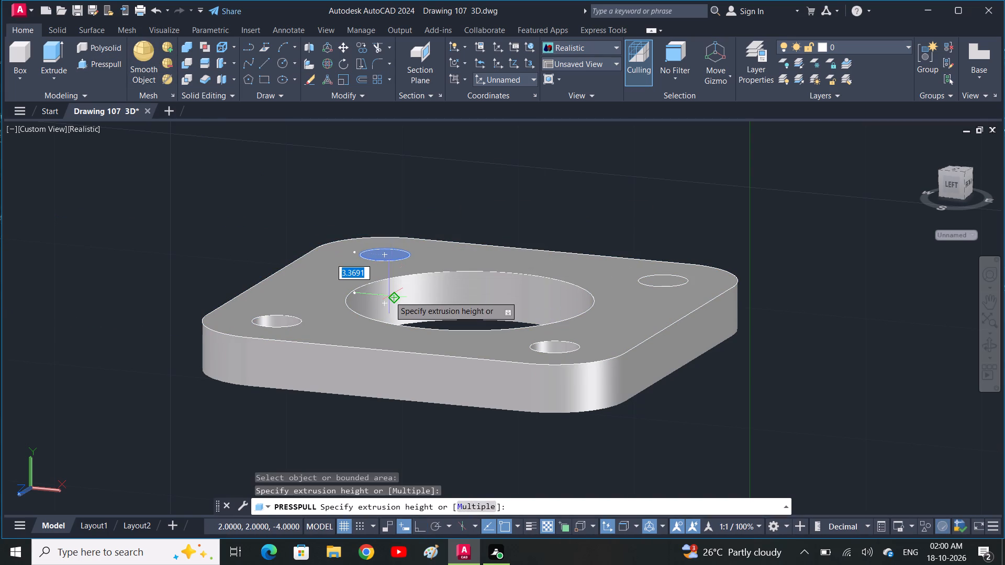
{"action": "type", "text": "4"}
{"action": "key", "text": "space"}
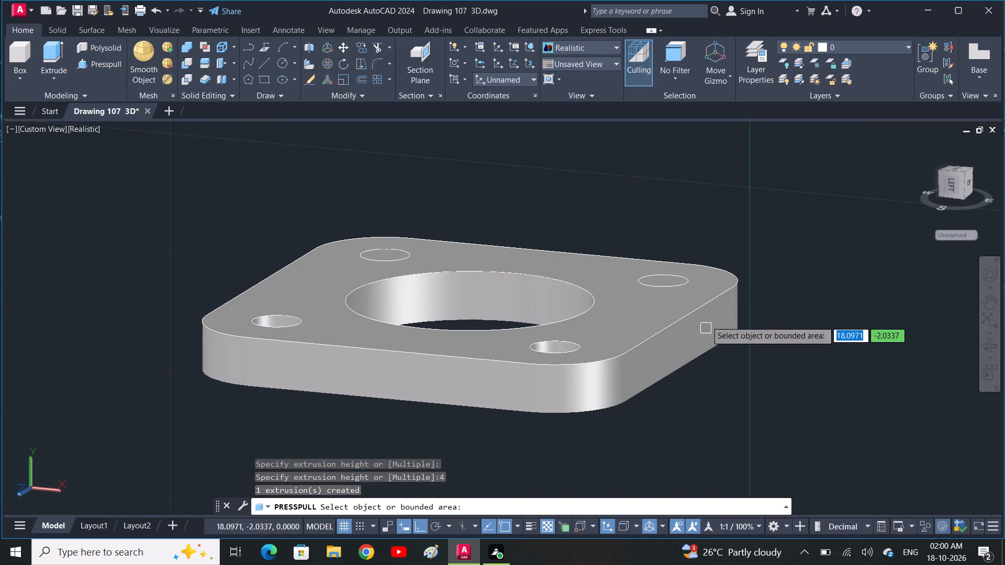
Press-pull the rear-right small circle down past the plate's underside and the rear-left small circle down through the plate.
{"action": "left_click", "coordinate": [684, 280]}
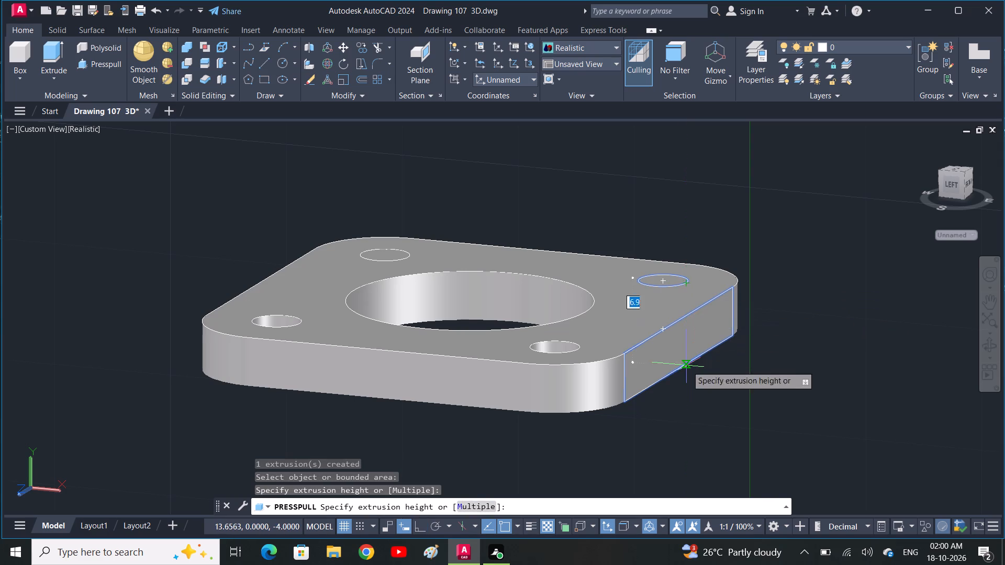
{"action": "left_click", "coordinate": [694, 402]}
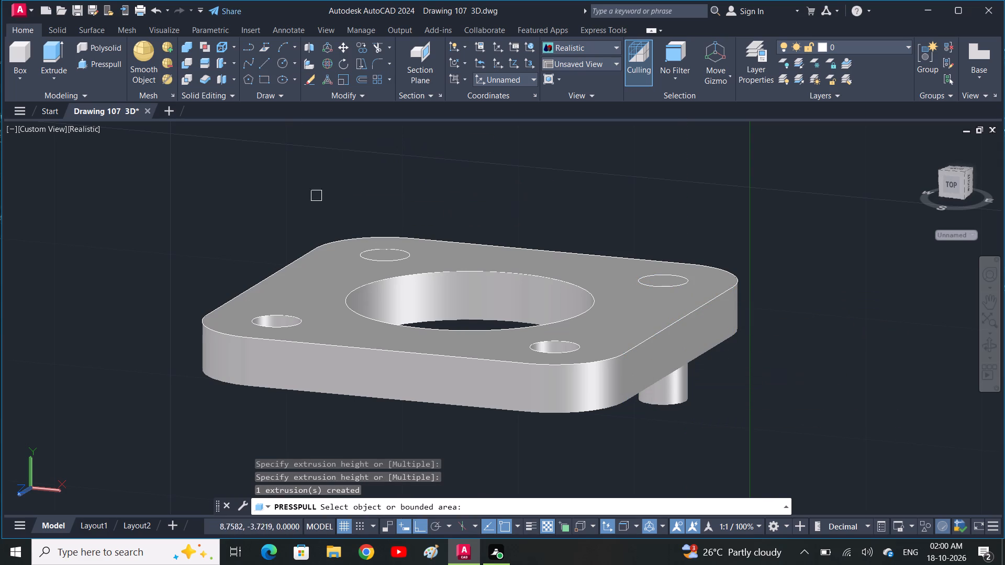
{"action": "left_click", "coordinate": [388, 256]}
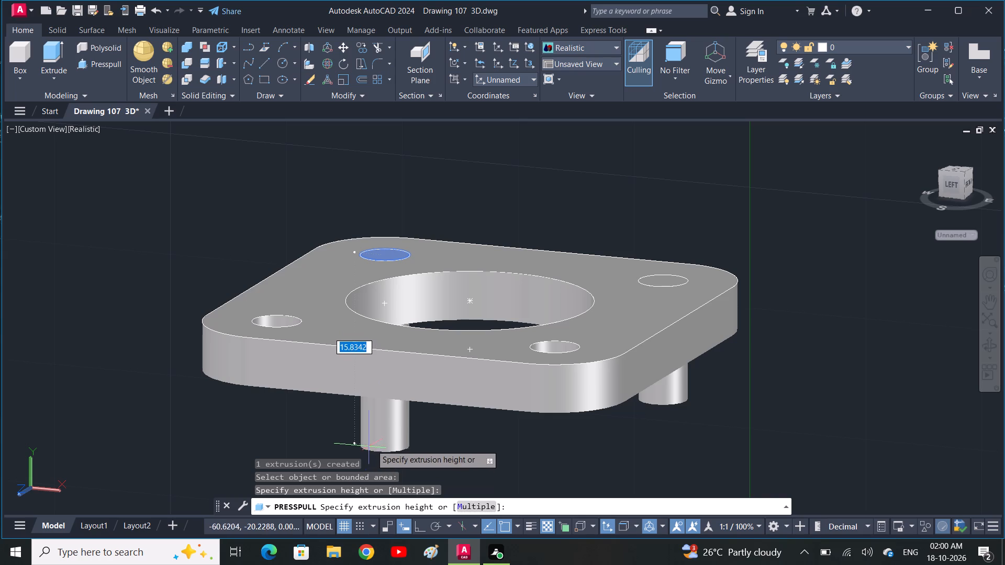
{"action": "left_click", "coordinate": [373, 438]}
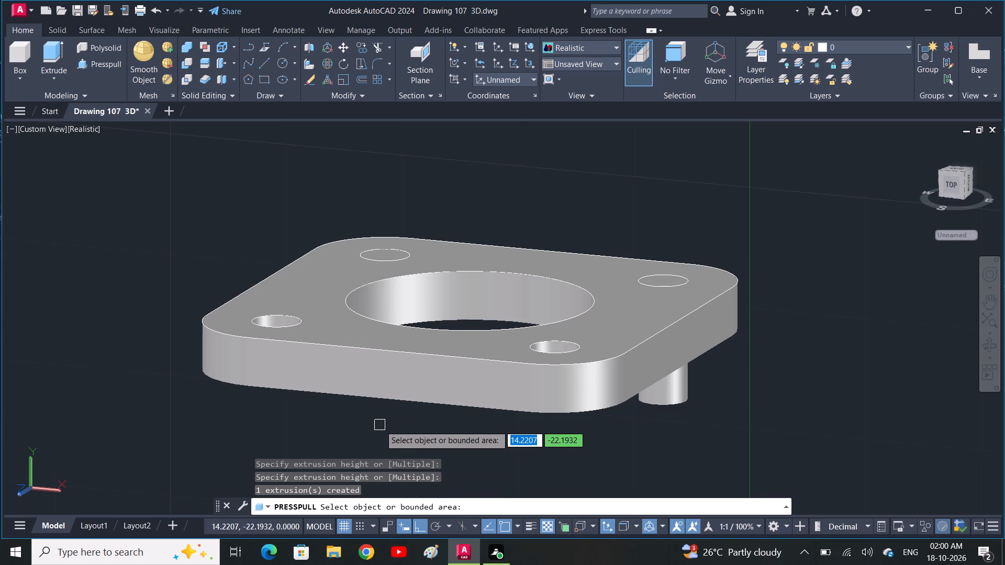
Subtract the two remaining corner cylinders, at the rear-left and rear-right, from the plate to open their holes.
{"action": "middle_click_drag", "start_coordinate": [380, 425], "coordinate": [398, 339], "text": "shift"}
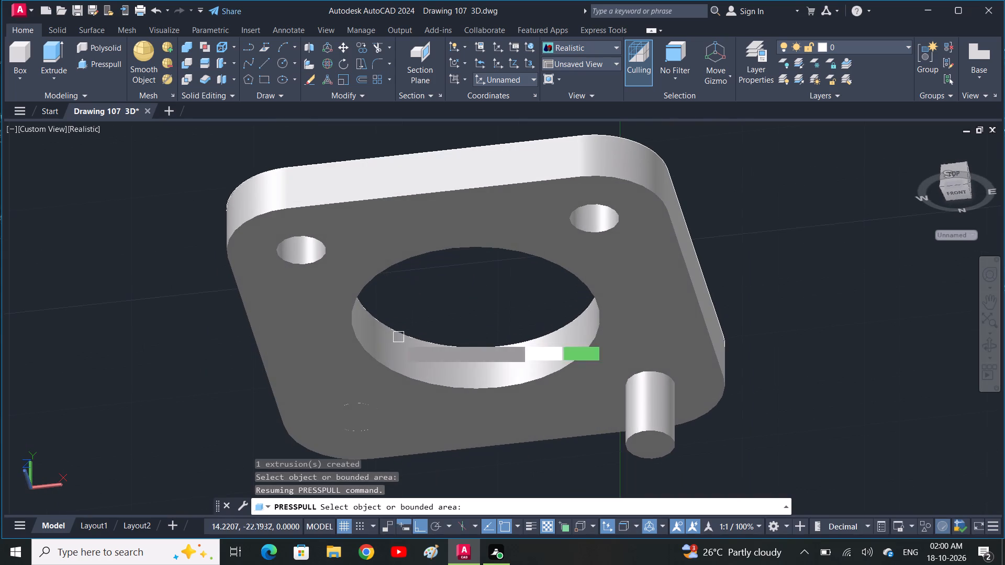
{"action": "middle_click_drag", "start_coordinate": [395, 368], "coordinate": [409, 343]}
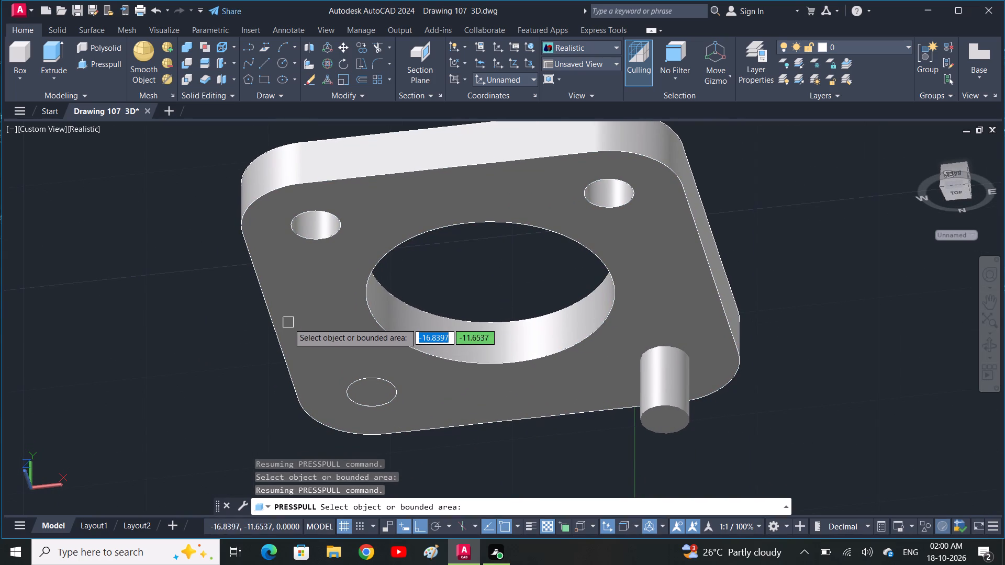
{"action": "key", "text": "Escape"}
{"action": "left_click", "coordinate": [340, 319]}
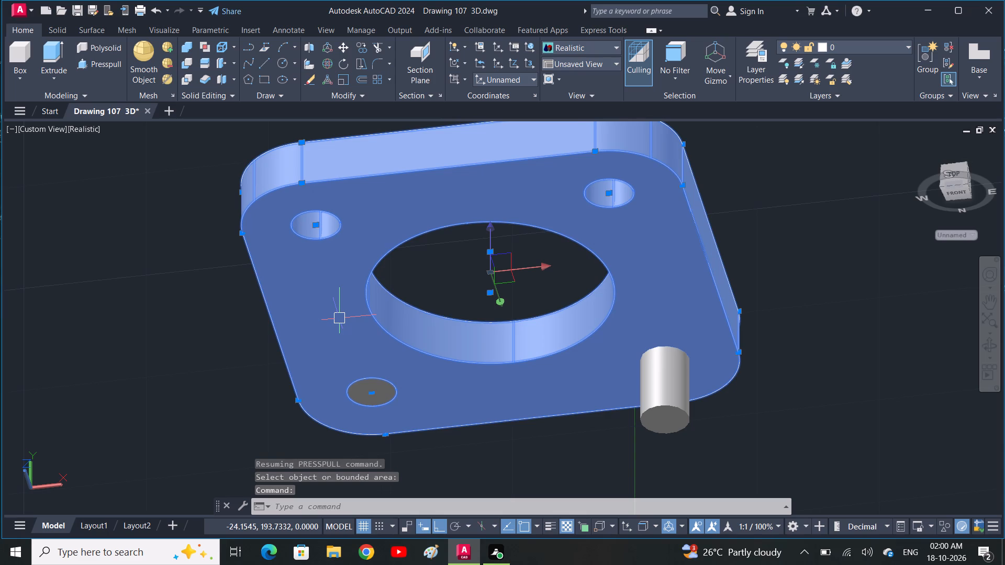
{"action": "key", "text": "Escape"}
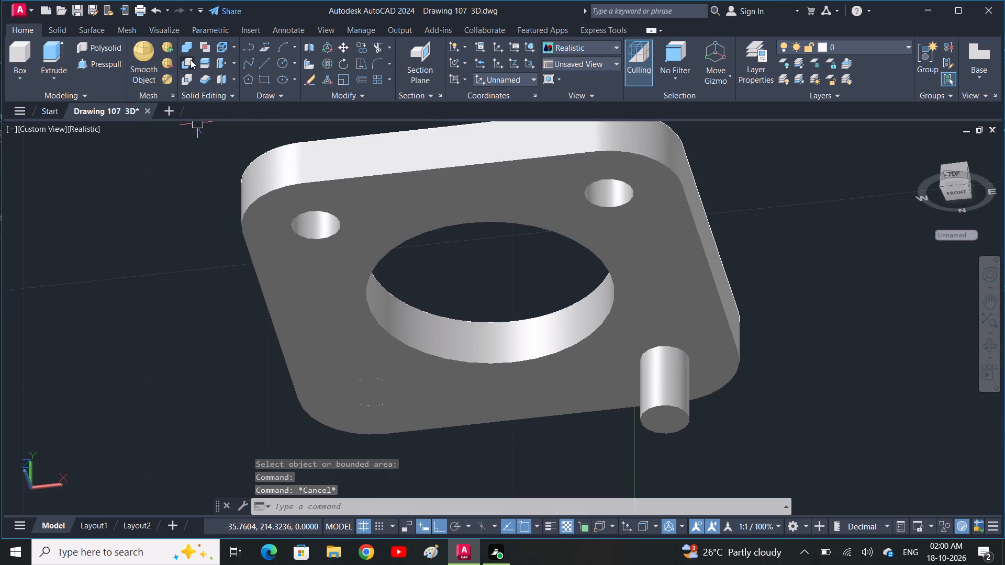
{"action": "left_click", "coordinate": [191, 60]}
{"action": "left_click", "coordinate": [348, 333]}
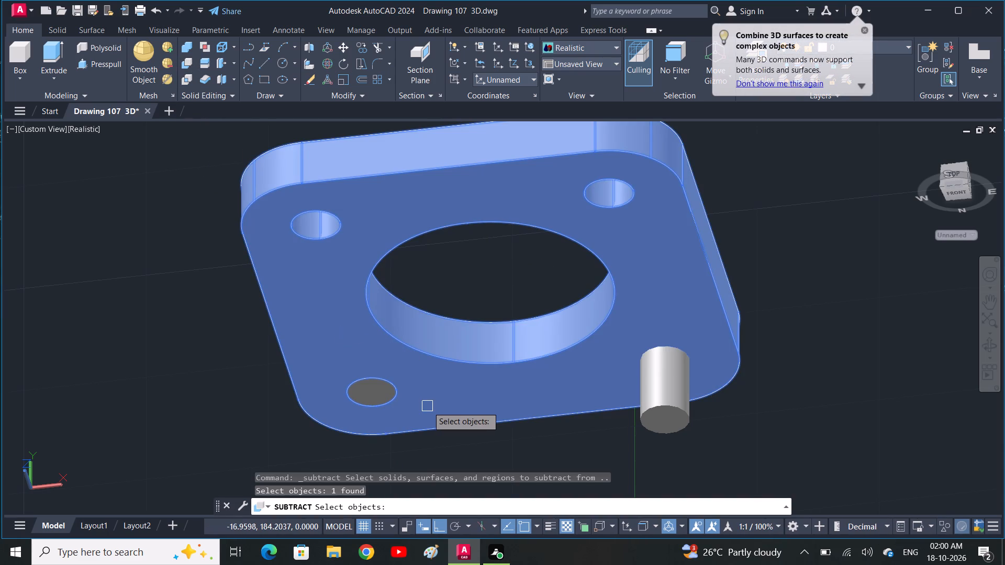
{"action": "key", "text": "space"}
{"action": "left_click", "coordinate": [379, 391]}
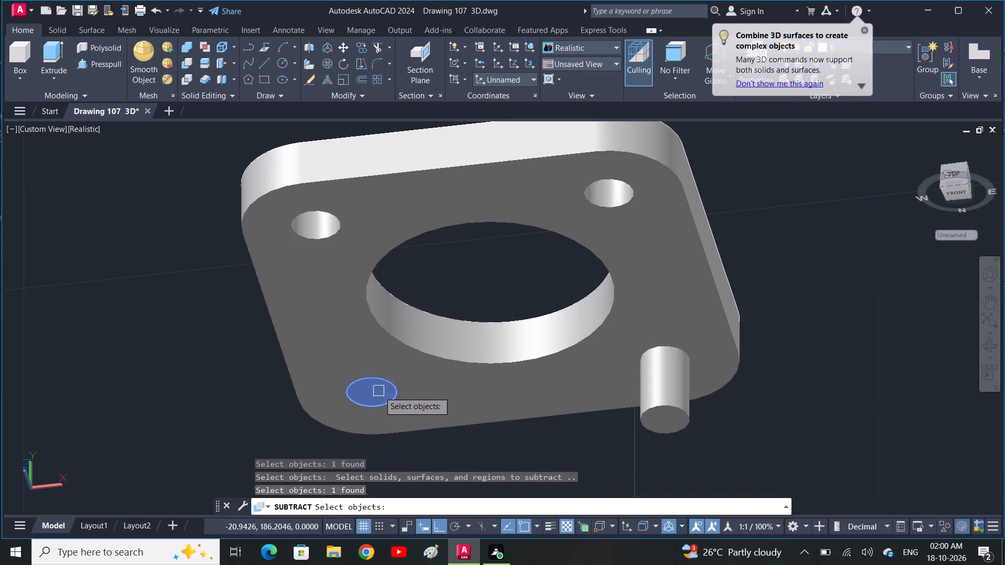
{"action": "left_click", "coordinate": [675, 413]}
{"action": "key", "text": "space"}
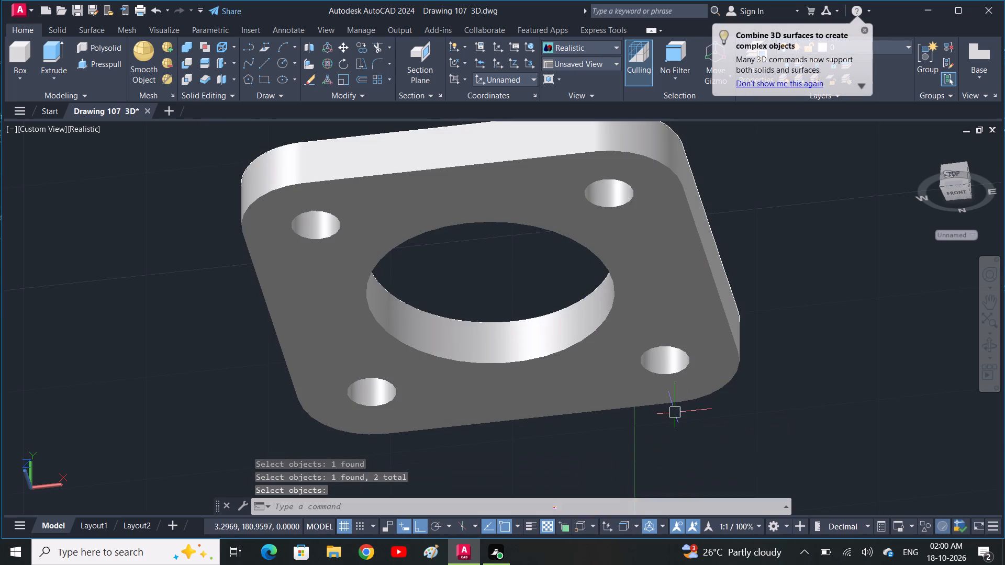
Set the working view of the drilled plate to the Front view.
{"action": "middle_click_drag", "start_coordinate": [681, 327], "coordinate": [664, 453], "text": "shift"}
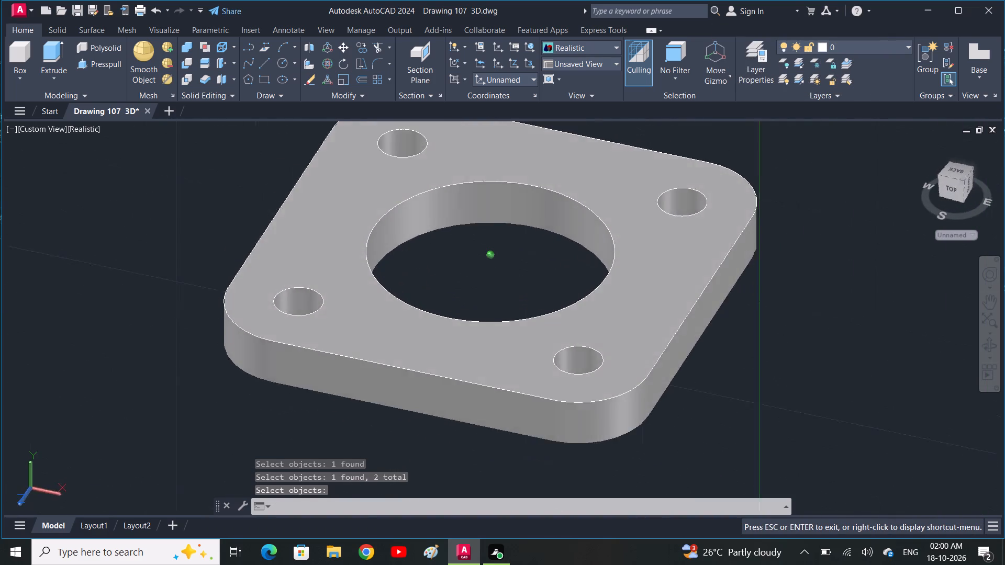
{"action": "middle_click_drag", "start_coordinate": [664, 453], "coordinate": [702, 388], "text": "shift"}
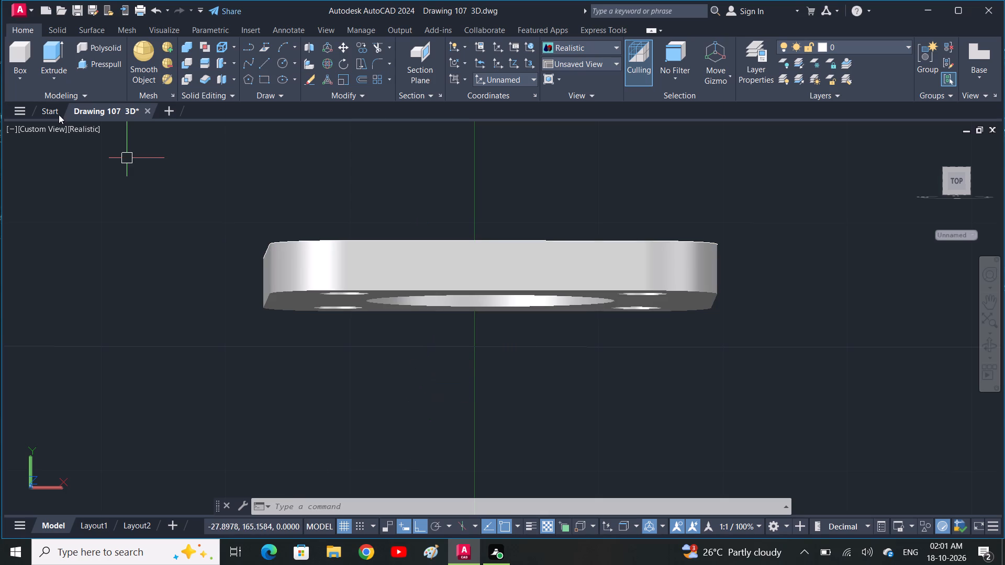
{"action": "left_click", "coordinate": [31, 127]}
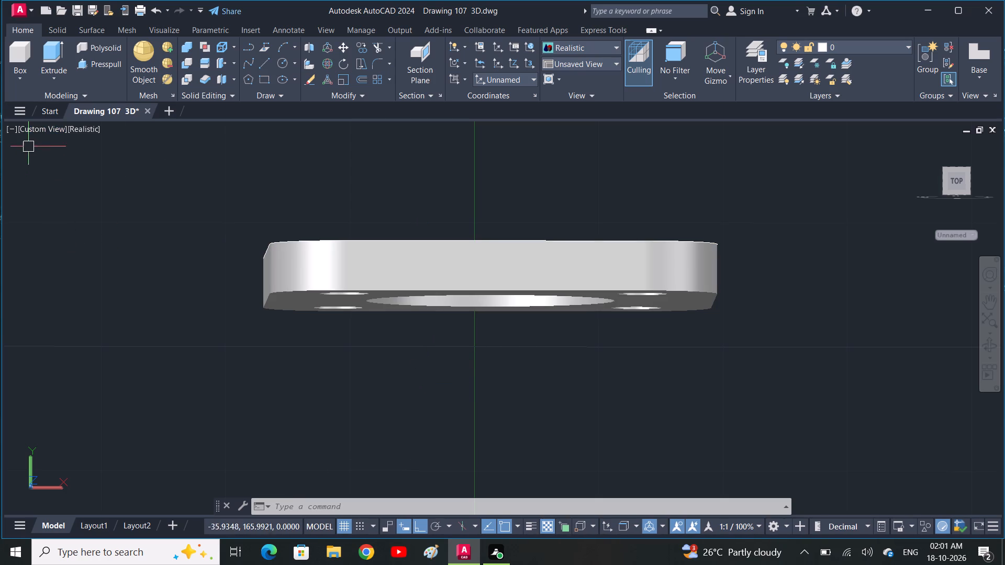
{"action": "left_click", "coordinate": [50, 131]}
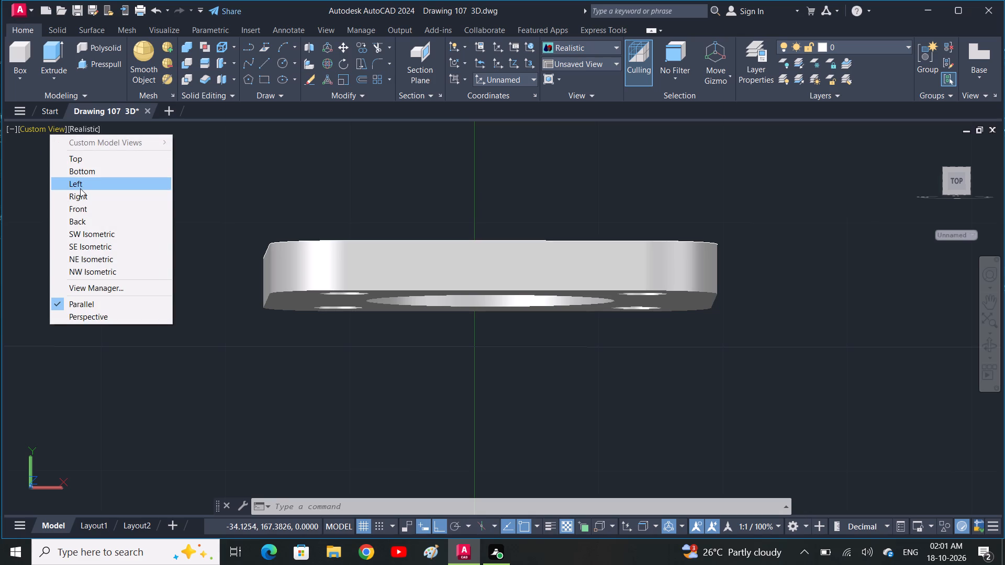
{"action": "left_click", "coordinate": [80, 188]}
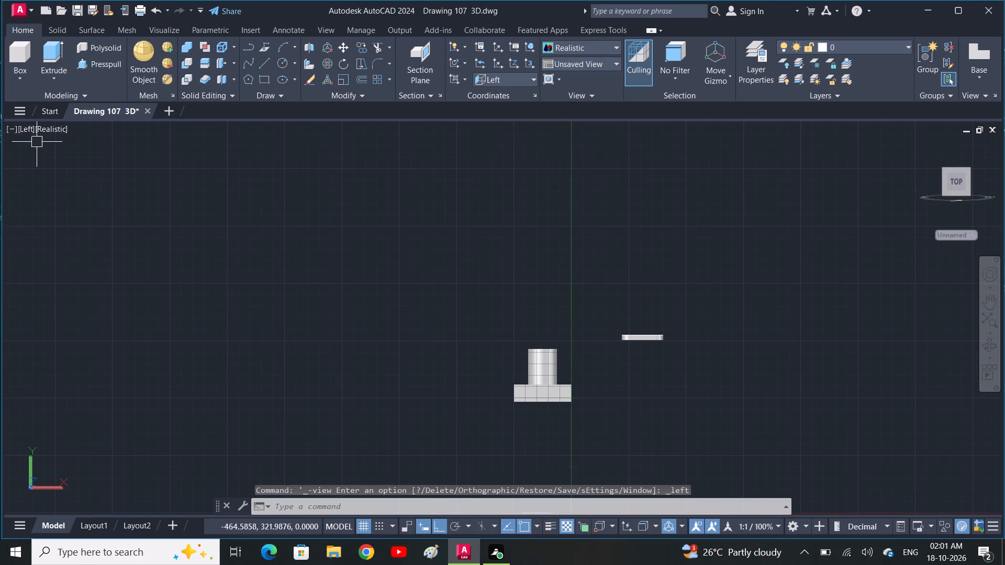
{"action": "left_click", "coordinate": [27, 135]}
{"action": "left_click", "coordinate": [18, 136]}
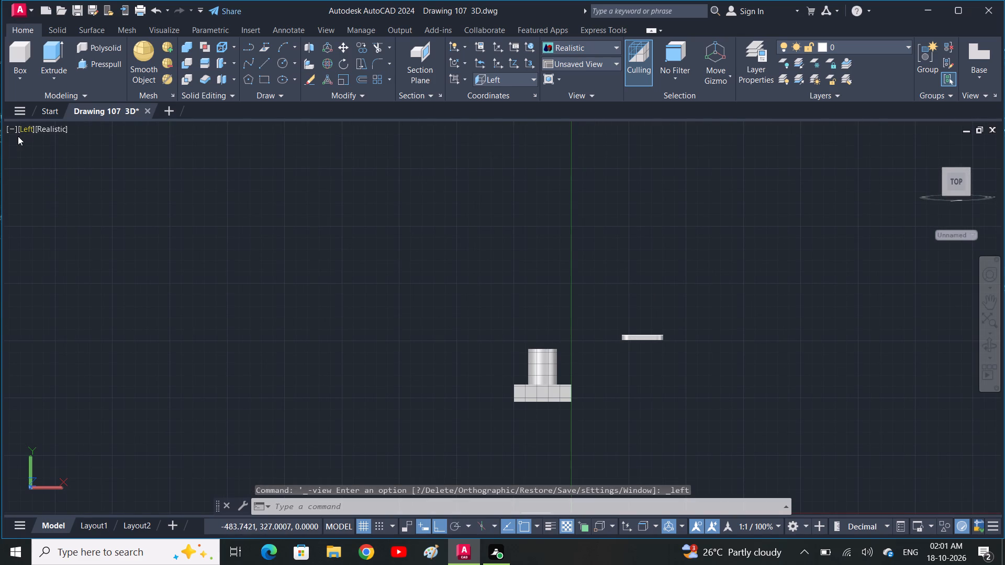
{"action": "left_click", "coordinate": [49, 209]}
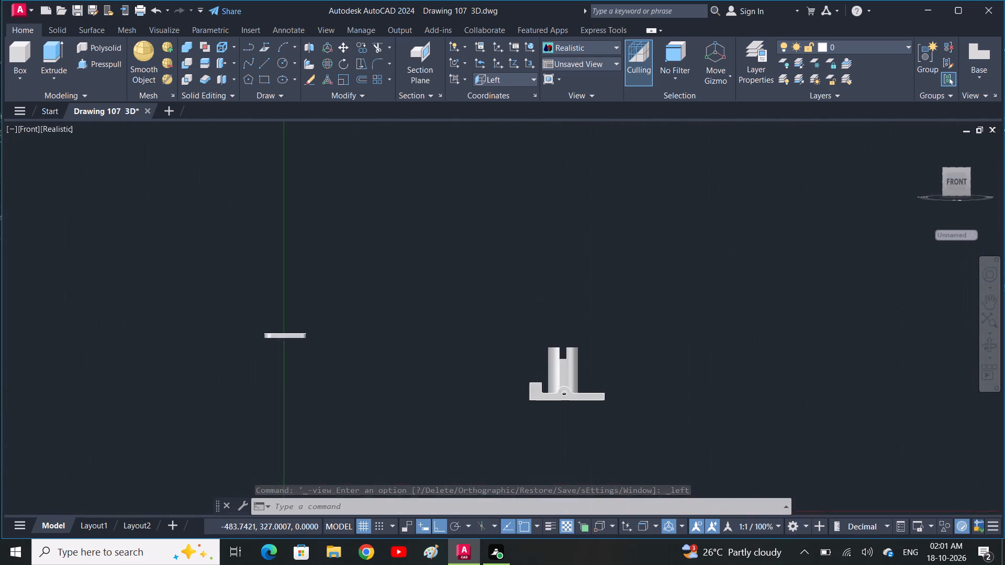
Draw a circle of radius 2 centred on the midpoint of the plate's bottom edge.
{"action": "scroll", "coordinate": [242, 309], "scroll_direction": "up", "scroll_amount": 4}
{"action": "middle_click_drag", "start_coordinate": [319, 415], "coordinate": [316, 402]}
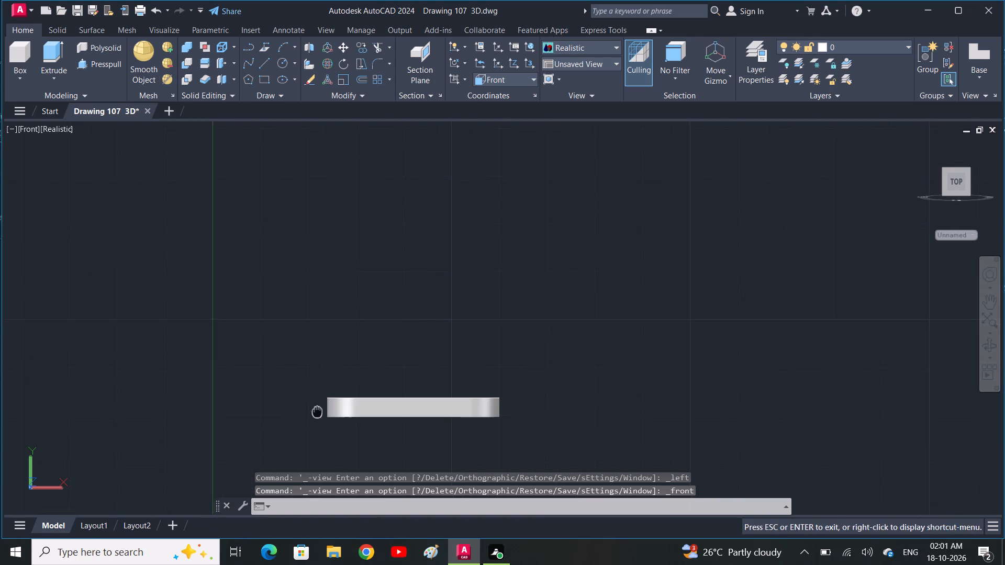
{"action": "middle_click_drag", "start_coordinate": [316, 402], "coordinate": [303, 276]}
{"action": "key", "text": "c"}
{"action": "key", "text": "space"}
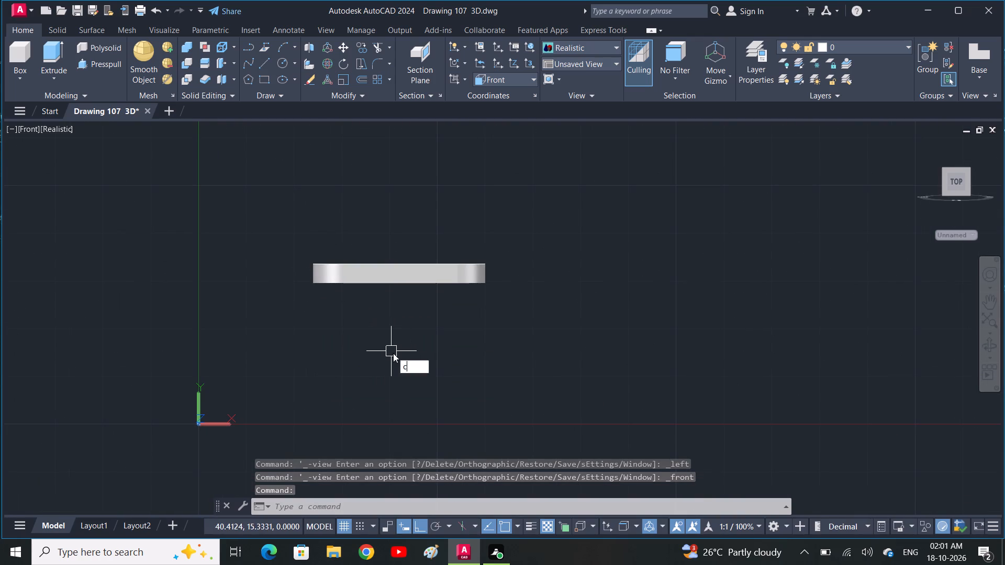
{"action": "left_click", "coordinate": [397, 285]}
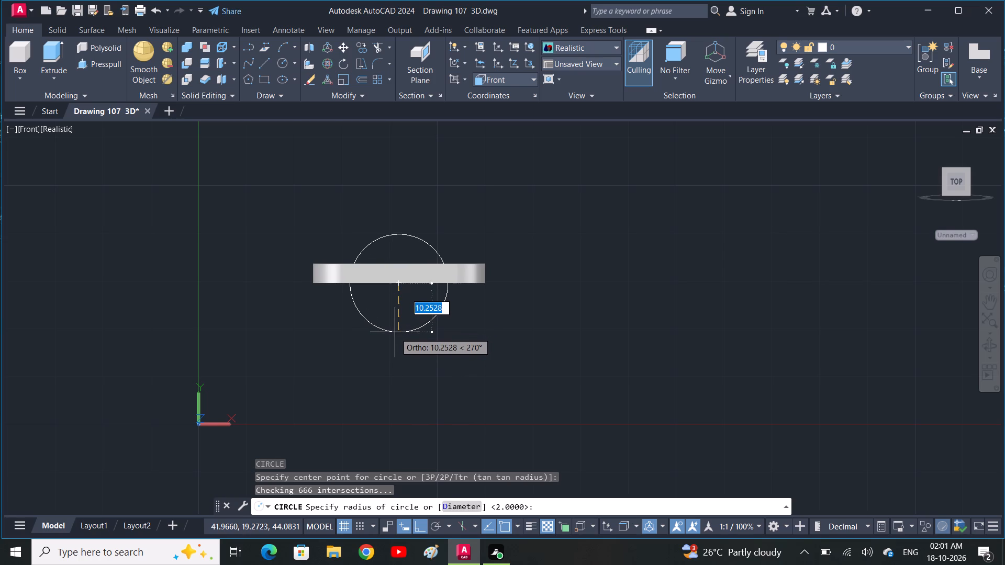
{"action": "type", "text": "2"}
{"action": "key", "text": "space"}
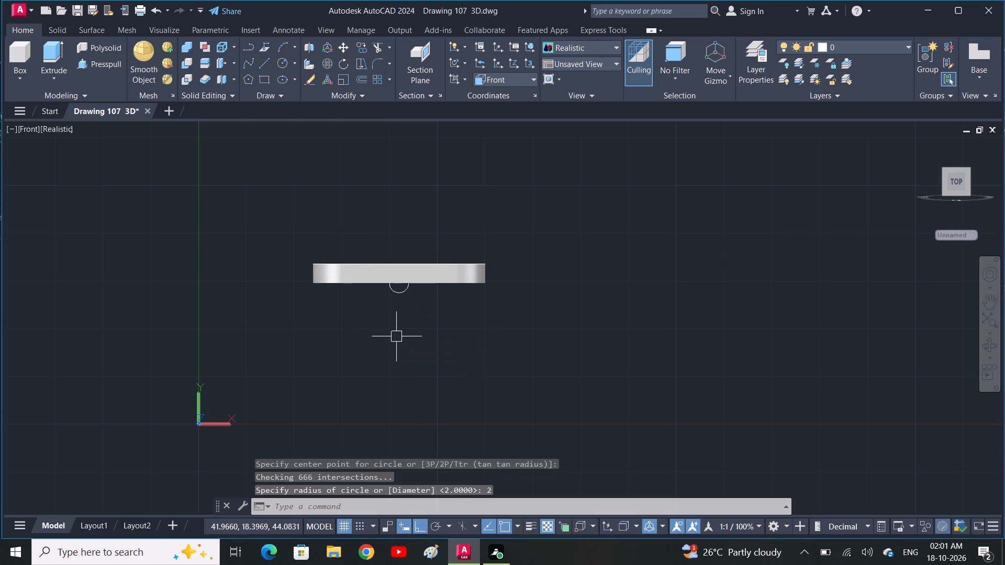
Draw a second circle of radius 6 concentric with the small circle on the plate's bottom edge.
{"action": "key", "text": "space"}
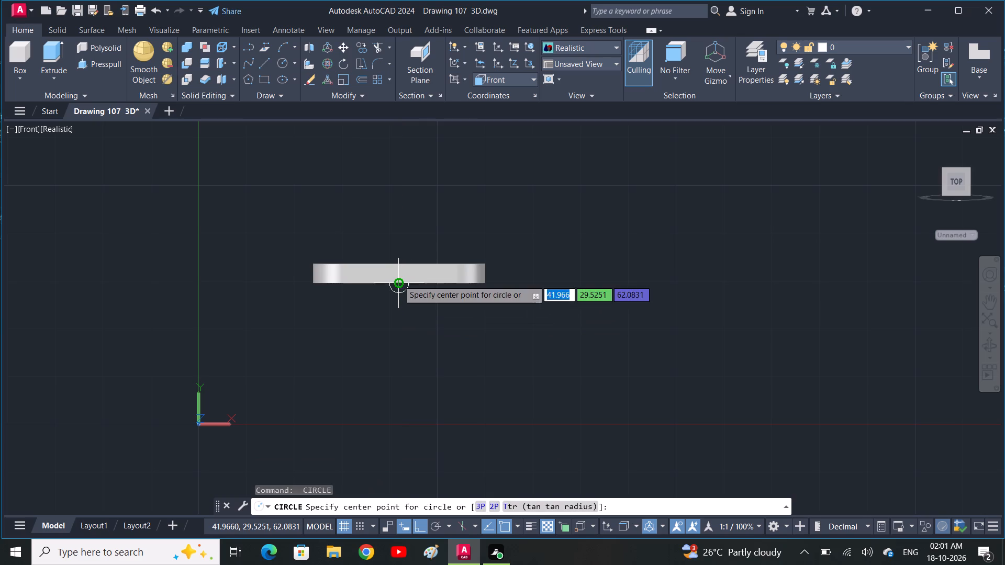
{"action": "left_click", "coordinate": [398, 280]}
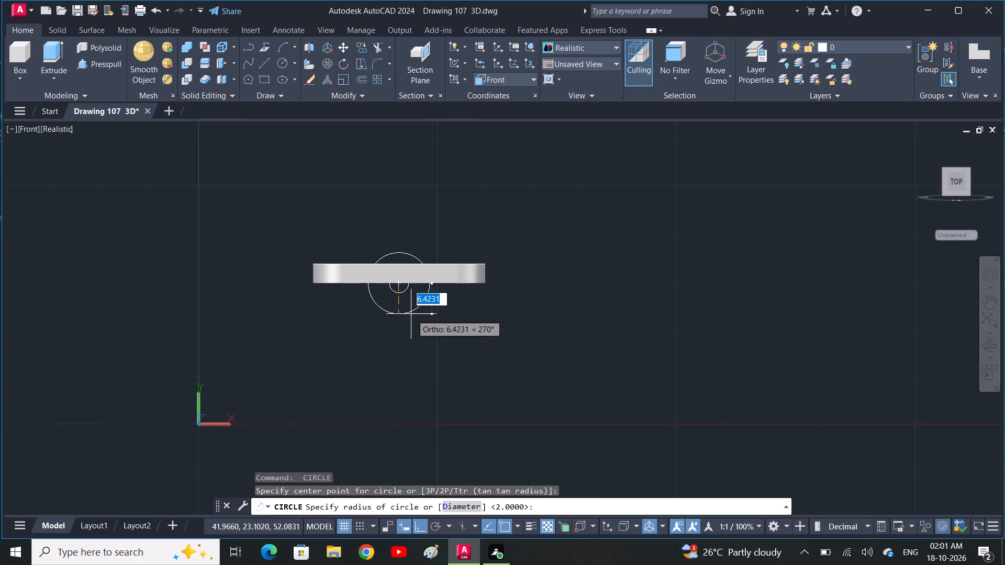
{"action": "type", "text": "6"}
{"action": "key", "text": "space"}
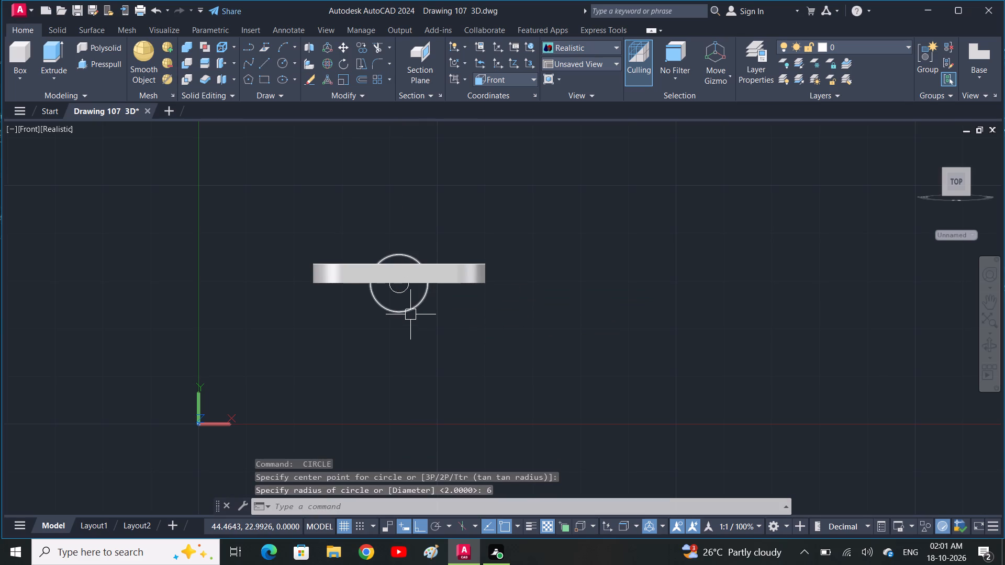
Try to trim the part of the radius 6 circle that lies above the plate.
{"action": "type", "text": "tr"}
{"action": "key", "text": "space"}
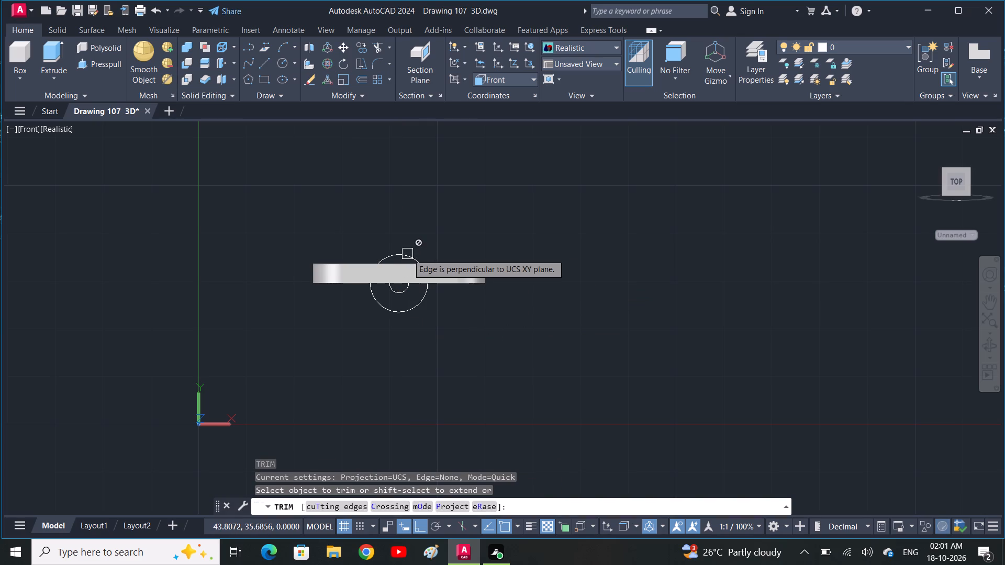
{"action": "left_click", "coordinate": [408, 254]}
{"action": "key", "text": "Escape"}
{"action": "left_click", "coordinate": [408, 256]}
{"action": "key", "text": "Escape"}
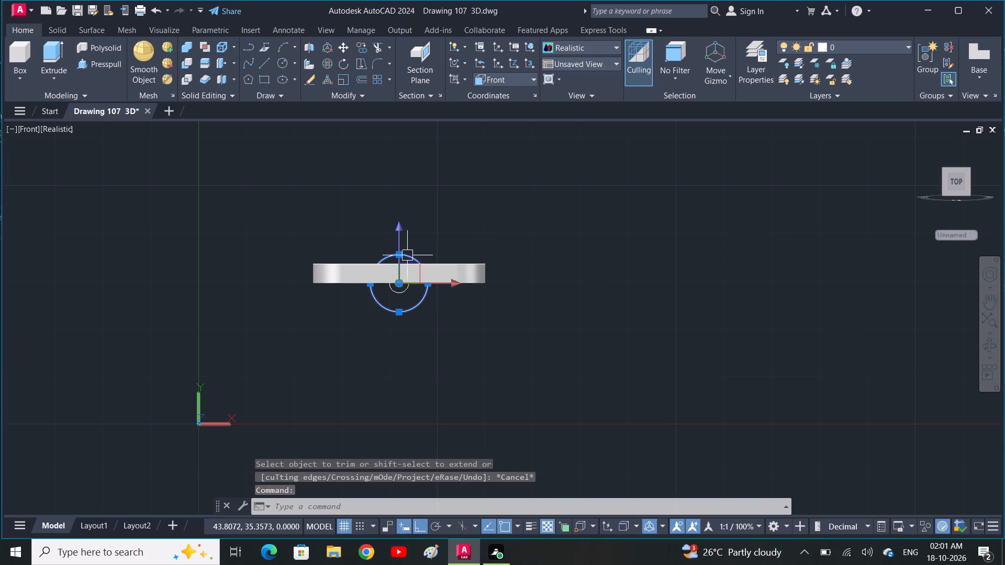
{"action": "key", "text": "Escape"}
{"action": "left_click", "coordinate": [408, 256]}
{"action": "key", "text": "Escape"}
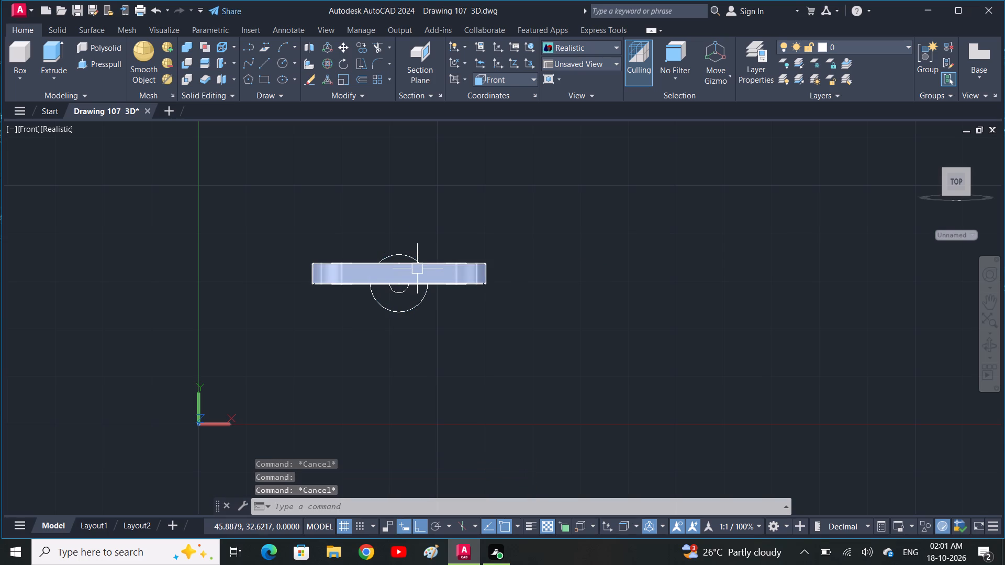
Change the visual style from Realistic to 2D Wireframe.
{"action": "left_click", "coordinate": [588, 47]}
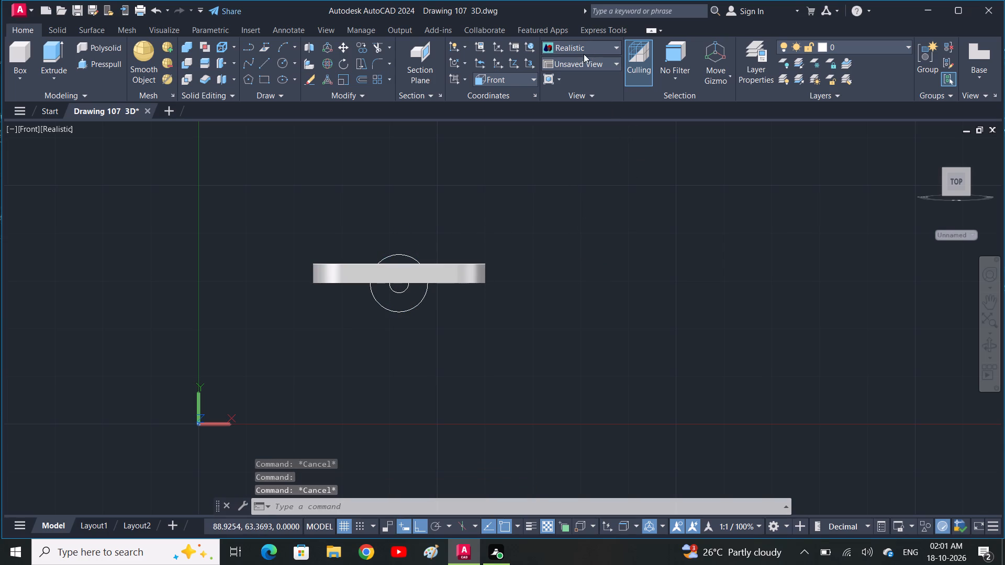
{"action": "left_click", "coordinate": [579, 51]}
{"action": "left_click", "coordinate": [579, 51]}
{"action": "left_click", "coordinate": [565, 61]}
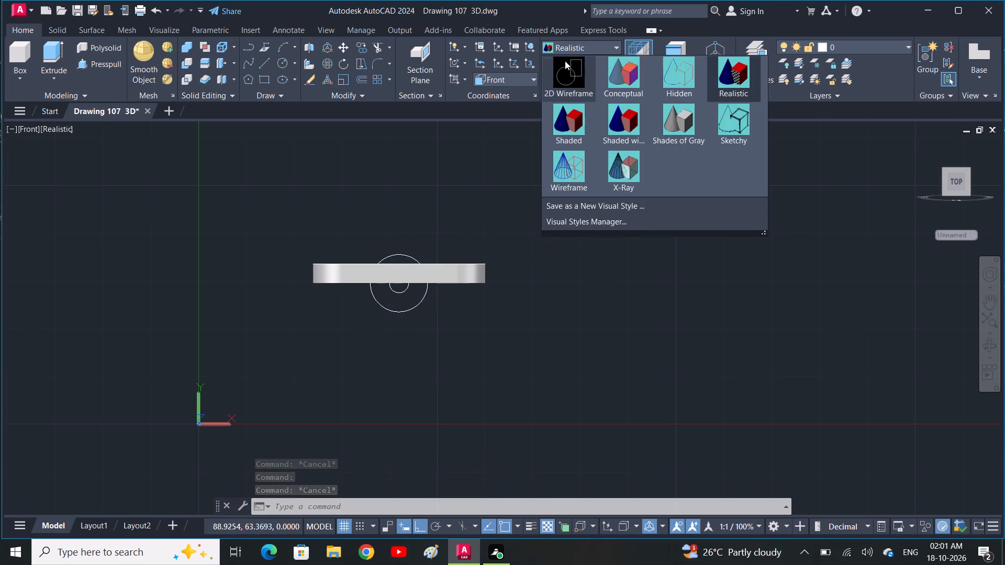
{"action": "scroll", "coordinate": [401, 234], "scroll_direction": "up", "scroll_amount": 2}
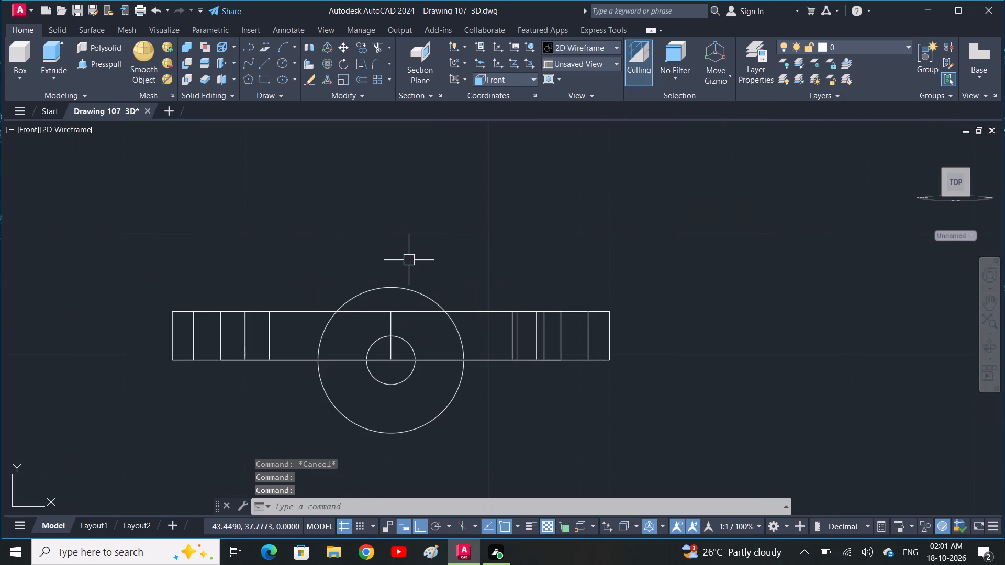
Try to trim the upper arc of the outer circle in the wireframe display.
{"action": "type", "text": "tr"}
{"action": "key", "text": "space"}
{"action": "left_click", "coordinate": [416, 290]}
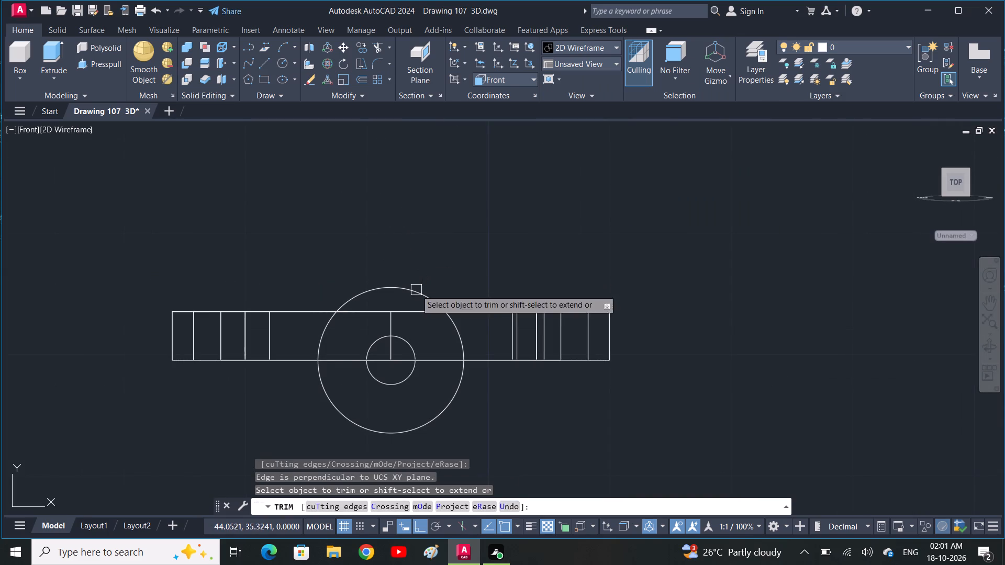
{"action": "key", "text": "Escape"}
Move both concentric circles about 33 units horizontally, to the empty area right of the plate.
{"action": "left_click", "coordinate": [416, 290]}
{"action": "left_click", "coordinate": [405, 340]}
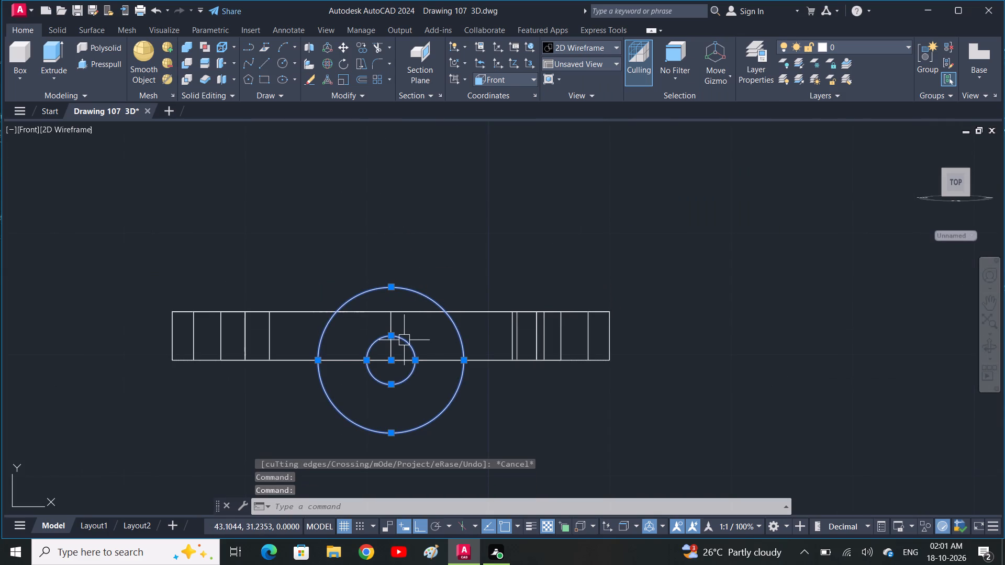
{"action": "type", "text": "m"}
{"action": "key", "text": "space"}
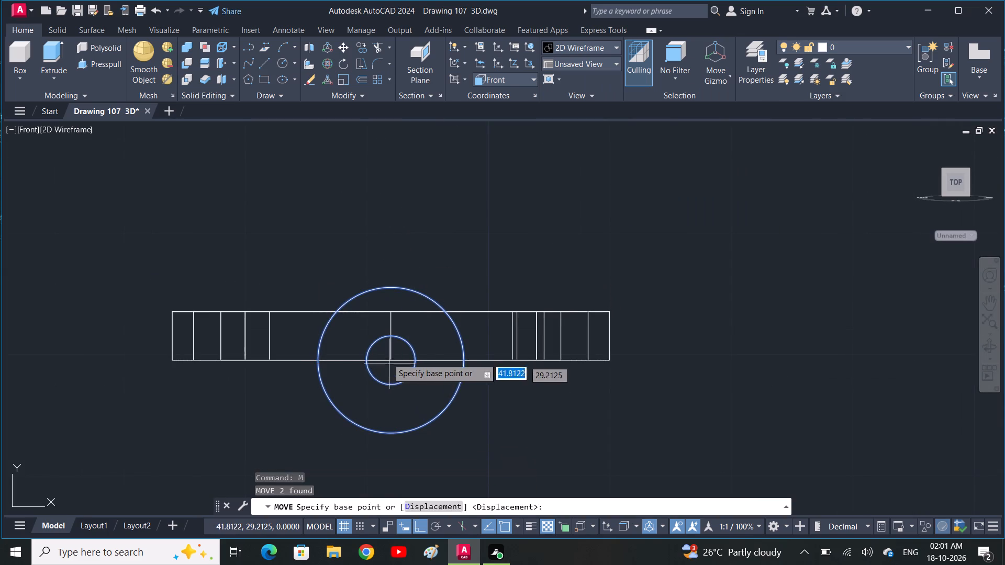
{"action": "left_click", "coordinate": [388, 357]}
{"action": "left_click", "coordinate": [790, 406]}
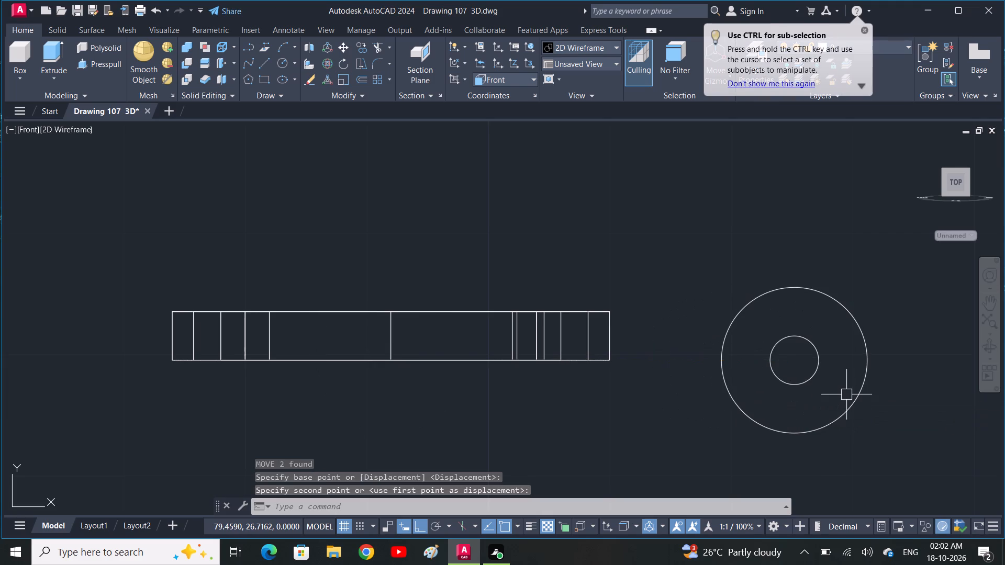
Draw a horizontal line across the full diameter of the outer circle, between its right and left quadrants.
{"action": "type", "text": "l"}
{"action": "key", "text": "space"}
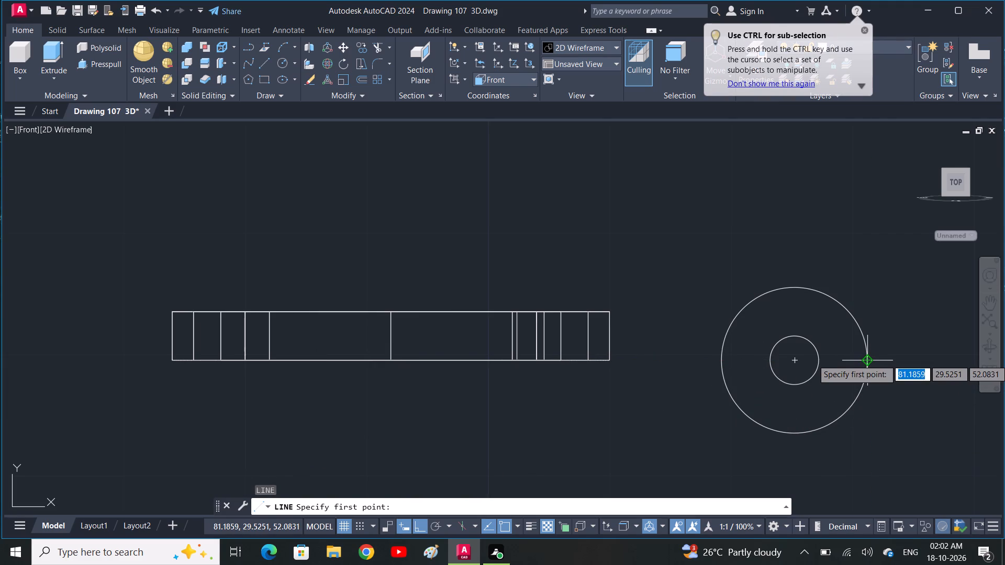
{"action": "left_click", "coordinate": [867, 359]}
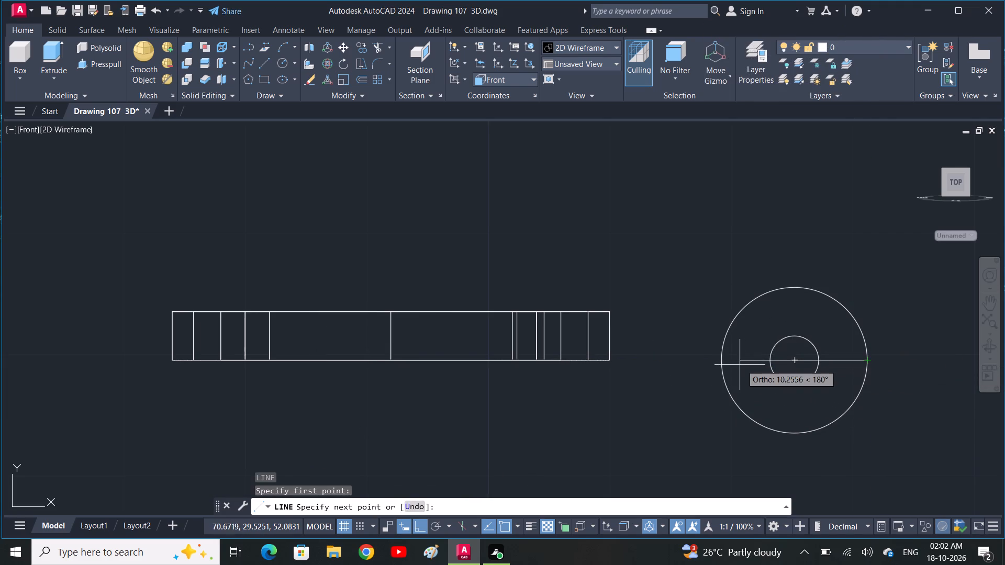
{"action": "left_click", "coordinate": [724, 362]}
{"action": "key", "text": "space"}
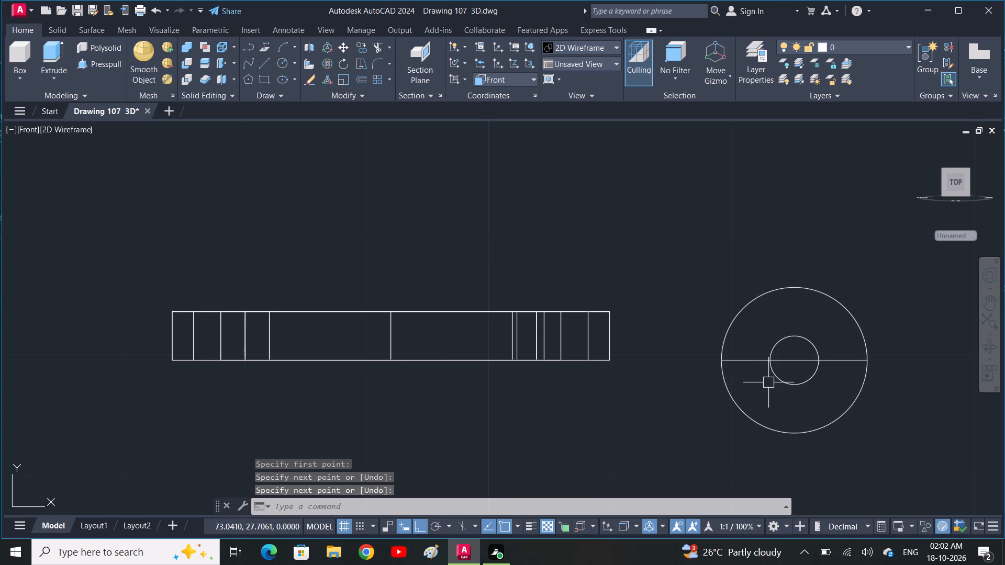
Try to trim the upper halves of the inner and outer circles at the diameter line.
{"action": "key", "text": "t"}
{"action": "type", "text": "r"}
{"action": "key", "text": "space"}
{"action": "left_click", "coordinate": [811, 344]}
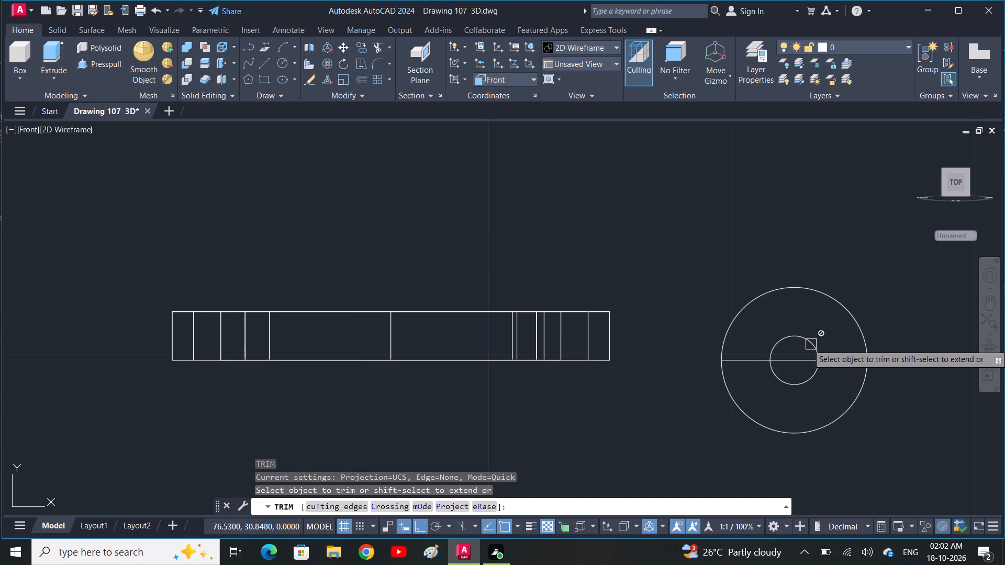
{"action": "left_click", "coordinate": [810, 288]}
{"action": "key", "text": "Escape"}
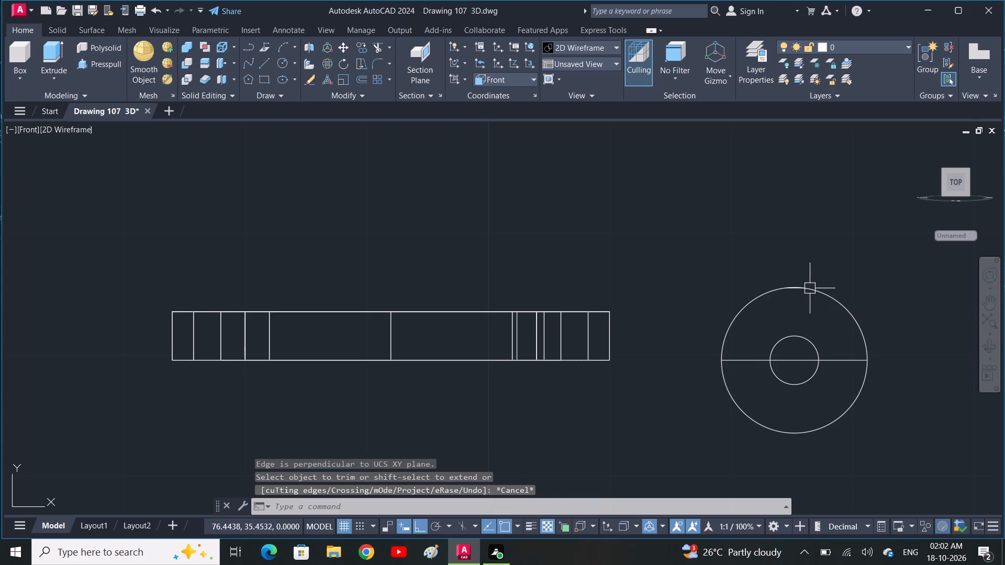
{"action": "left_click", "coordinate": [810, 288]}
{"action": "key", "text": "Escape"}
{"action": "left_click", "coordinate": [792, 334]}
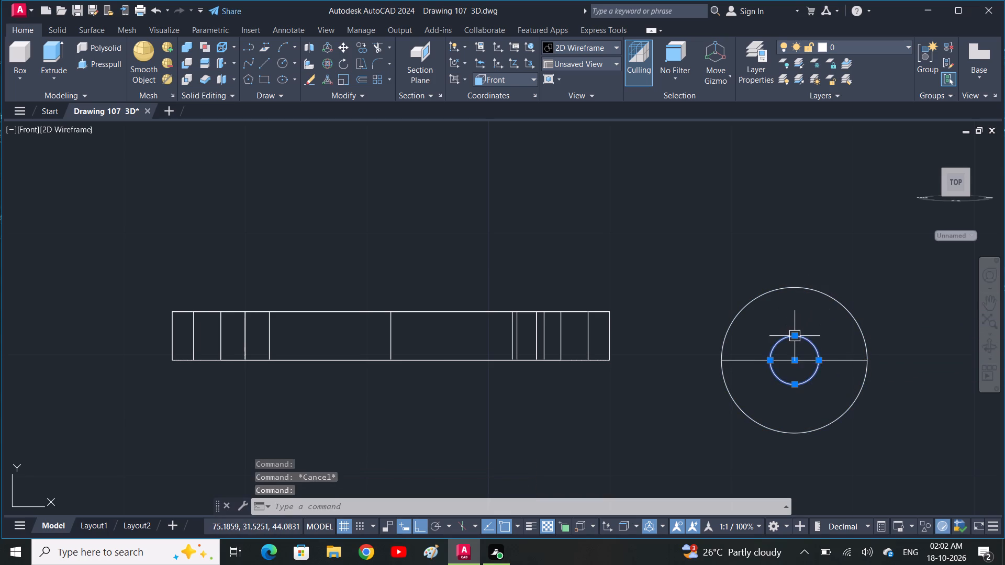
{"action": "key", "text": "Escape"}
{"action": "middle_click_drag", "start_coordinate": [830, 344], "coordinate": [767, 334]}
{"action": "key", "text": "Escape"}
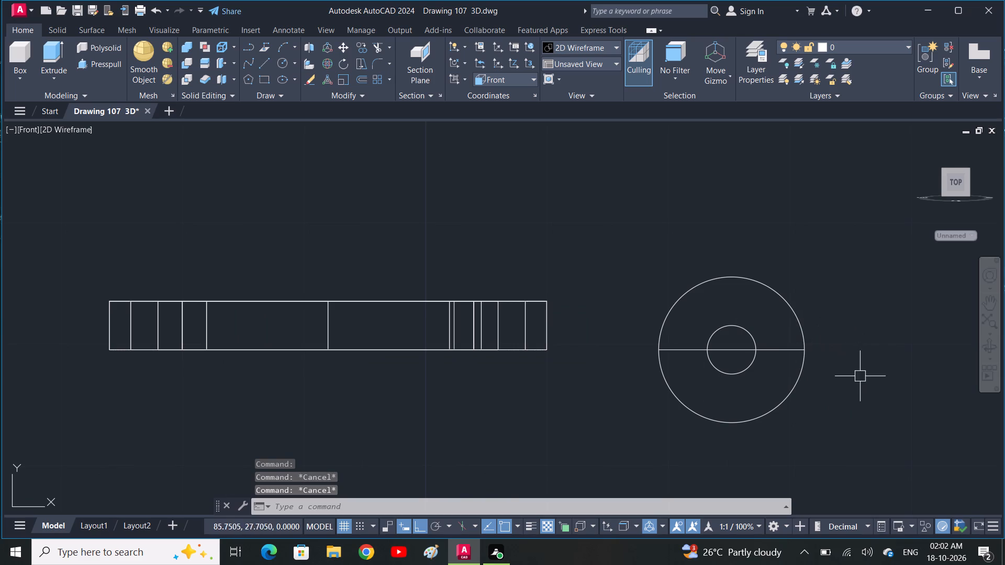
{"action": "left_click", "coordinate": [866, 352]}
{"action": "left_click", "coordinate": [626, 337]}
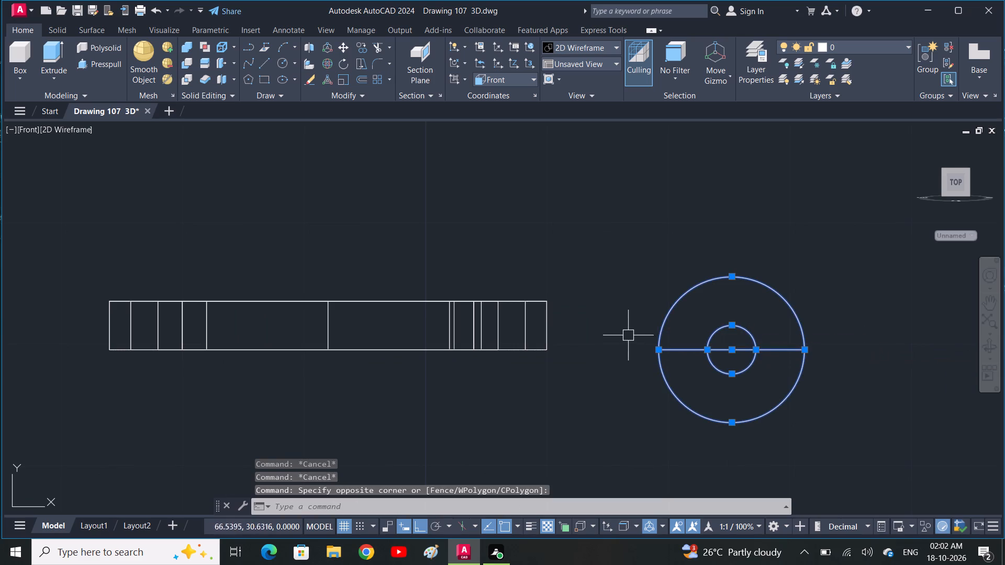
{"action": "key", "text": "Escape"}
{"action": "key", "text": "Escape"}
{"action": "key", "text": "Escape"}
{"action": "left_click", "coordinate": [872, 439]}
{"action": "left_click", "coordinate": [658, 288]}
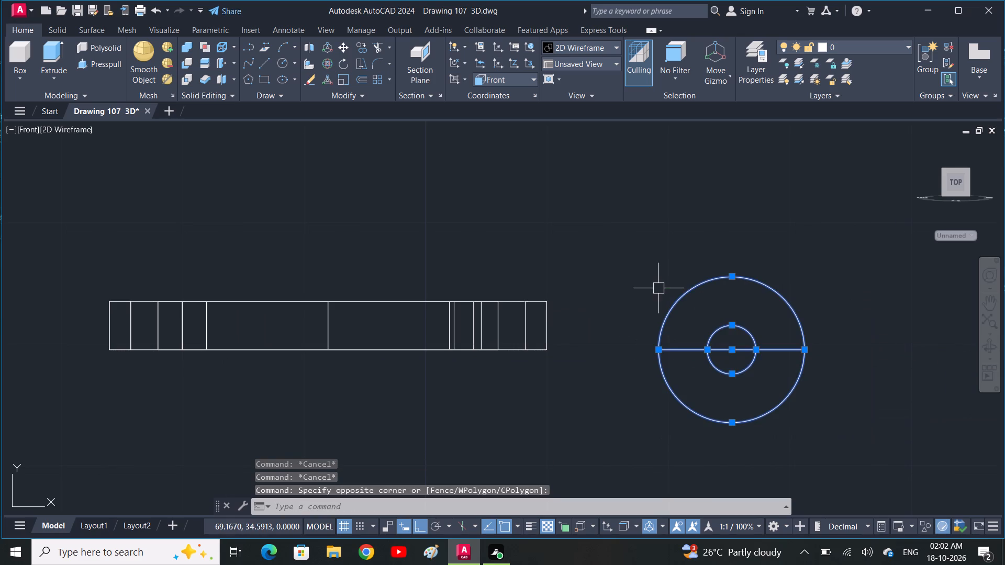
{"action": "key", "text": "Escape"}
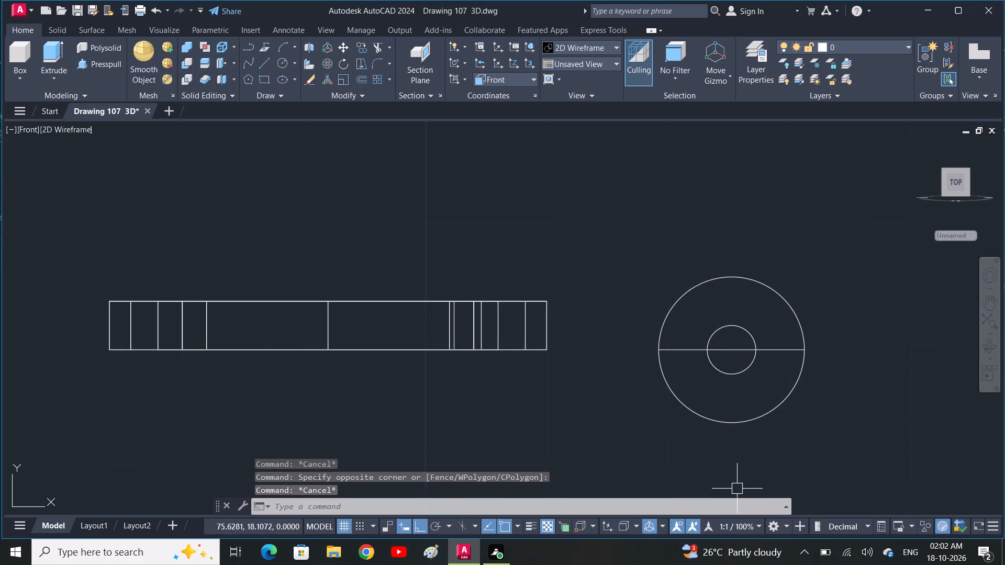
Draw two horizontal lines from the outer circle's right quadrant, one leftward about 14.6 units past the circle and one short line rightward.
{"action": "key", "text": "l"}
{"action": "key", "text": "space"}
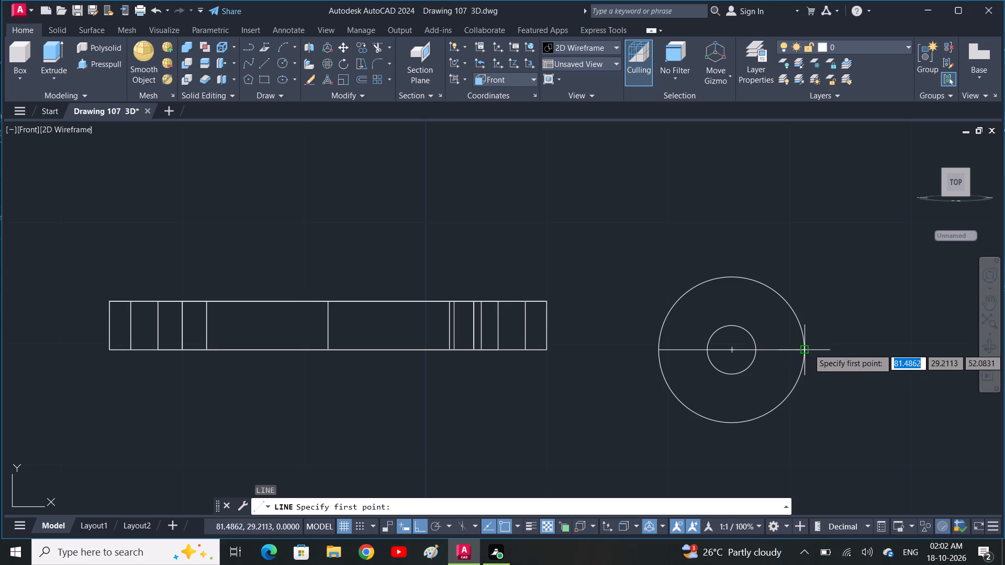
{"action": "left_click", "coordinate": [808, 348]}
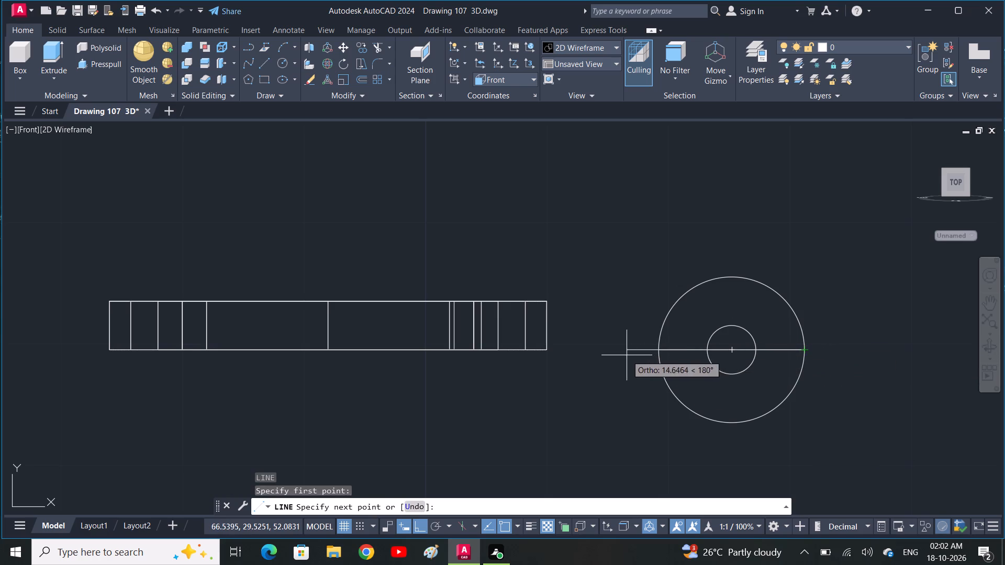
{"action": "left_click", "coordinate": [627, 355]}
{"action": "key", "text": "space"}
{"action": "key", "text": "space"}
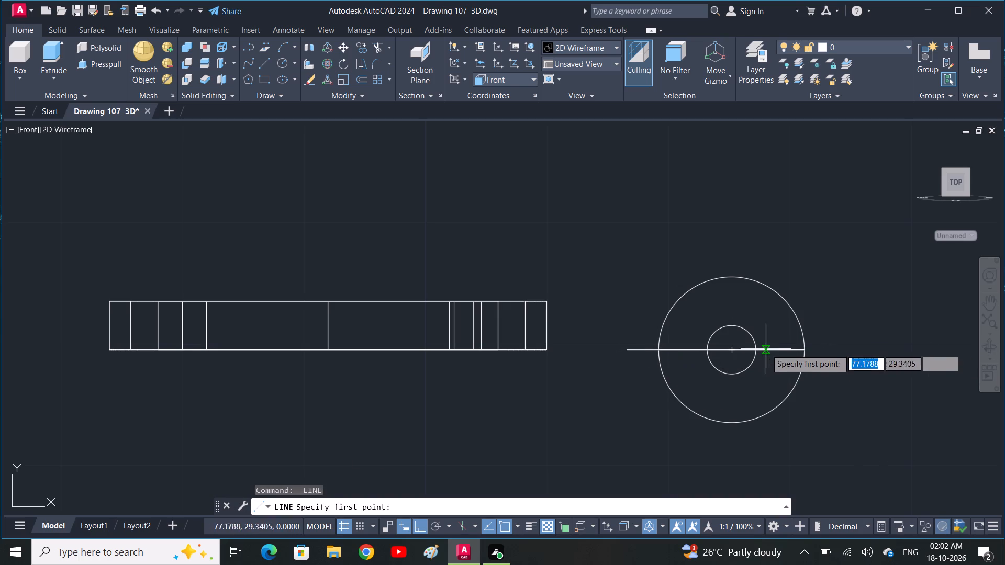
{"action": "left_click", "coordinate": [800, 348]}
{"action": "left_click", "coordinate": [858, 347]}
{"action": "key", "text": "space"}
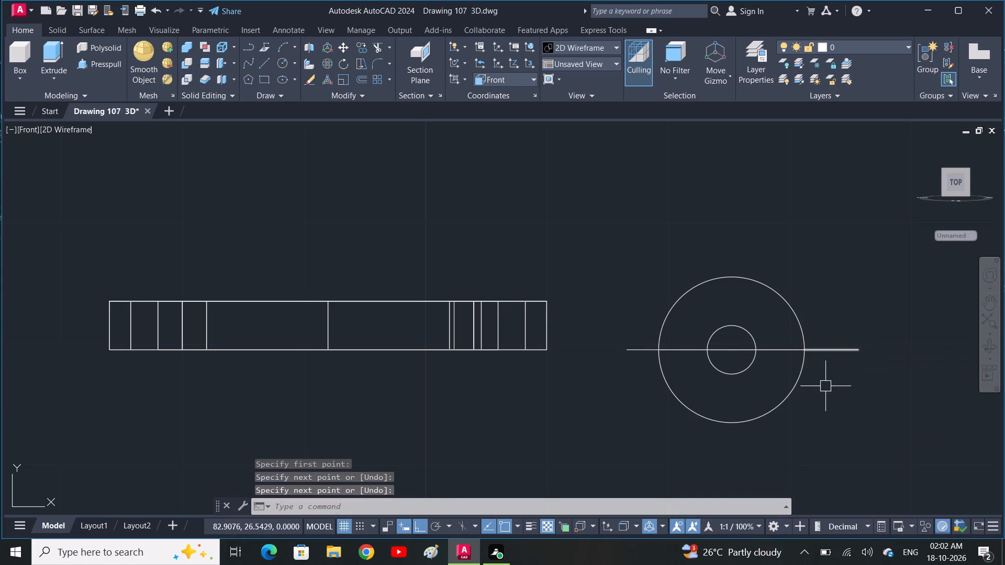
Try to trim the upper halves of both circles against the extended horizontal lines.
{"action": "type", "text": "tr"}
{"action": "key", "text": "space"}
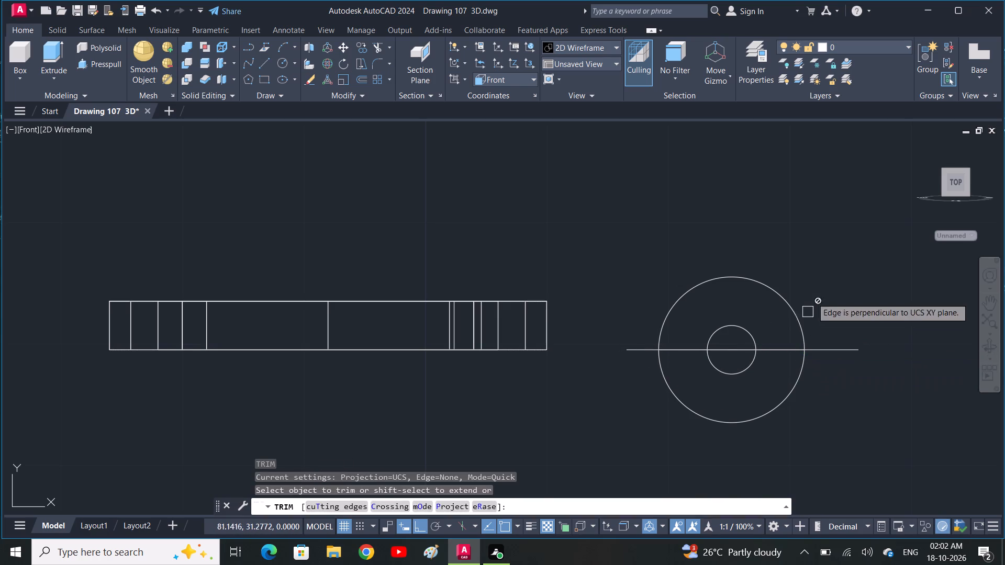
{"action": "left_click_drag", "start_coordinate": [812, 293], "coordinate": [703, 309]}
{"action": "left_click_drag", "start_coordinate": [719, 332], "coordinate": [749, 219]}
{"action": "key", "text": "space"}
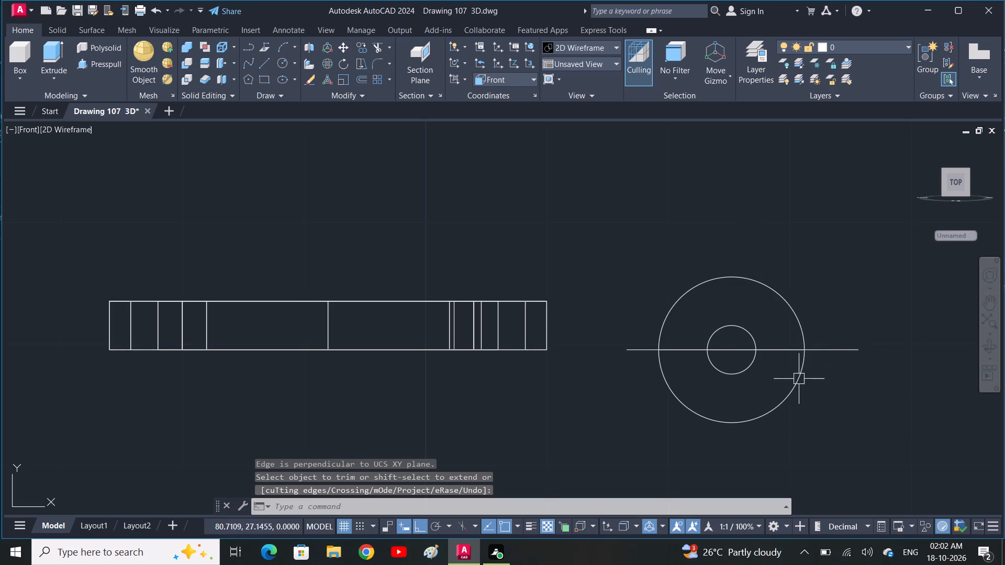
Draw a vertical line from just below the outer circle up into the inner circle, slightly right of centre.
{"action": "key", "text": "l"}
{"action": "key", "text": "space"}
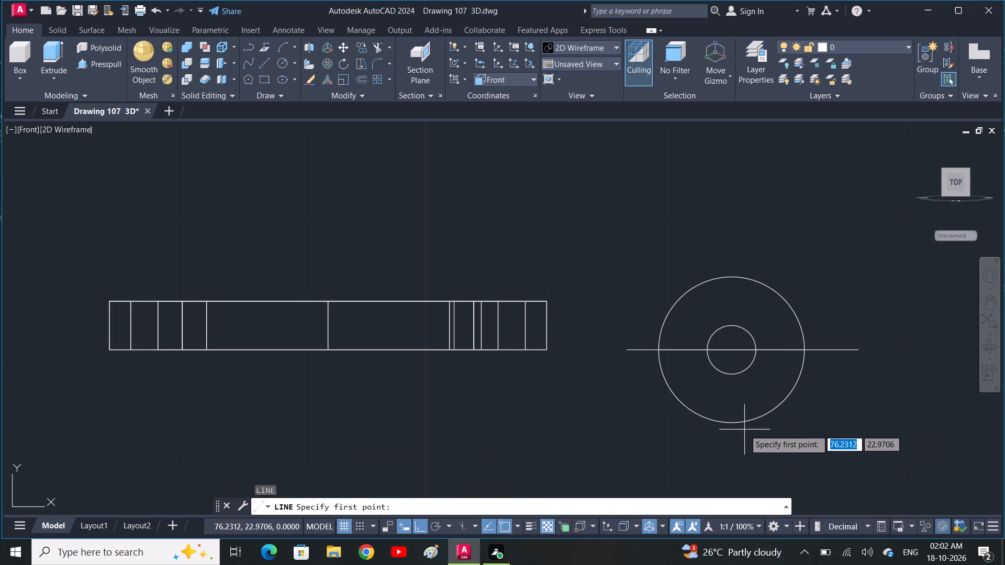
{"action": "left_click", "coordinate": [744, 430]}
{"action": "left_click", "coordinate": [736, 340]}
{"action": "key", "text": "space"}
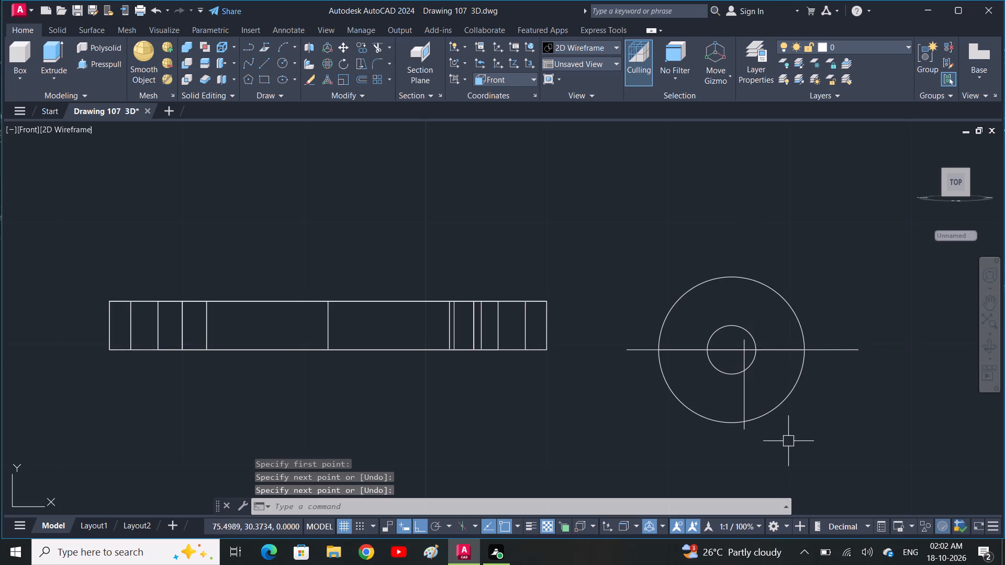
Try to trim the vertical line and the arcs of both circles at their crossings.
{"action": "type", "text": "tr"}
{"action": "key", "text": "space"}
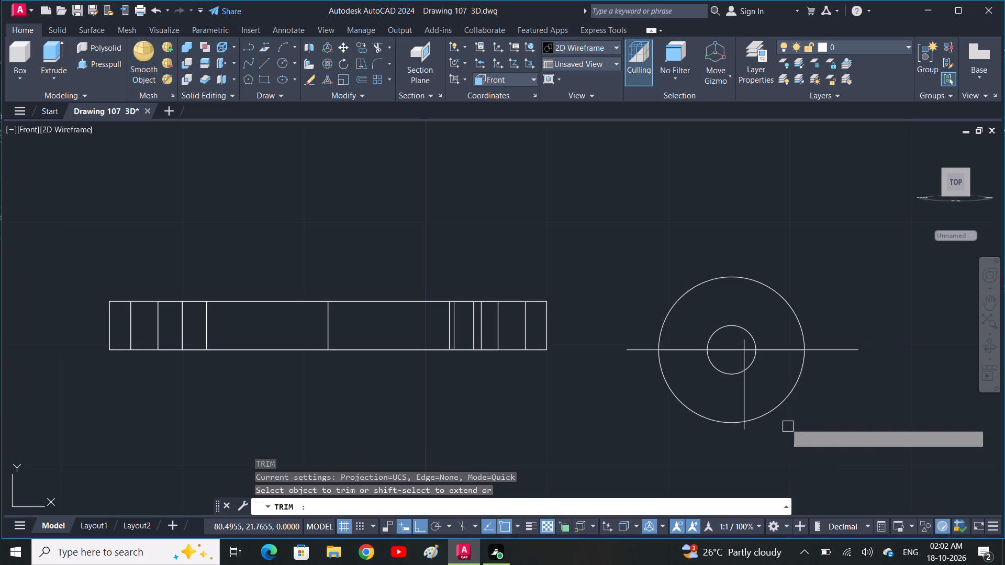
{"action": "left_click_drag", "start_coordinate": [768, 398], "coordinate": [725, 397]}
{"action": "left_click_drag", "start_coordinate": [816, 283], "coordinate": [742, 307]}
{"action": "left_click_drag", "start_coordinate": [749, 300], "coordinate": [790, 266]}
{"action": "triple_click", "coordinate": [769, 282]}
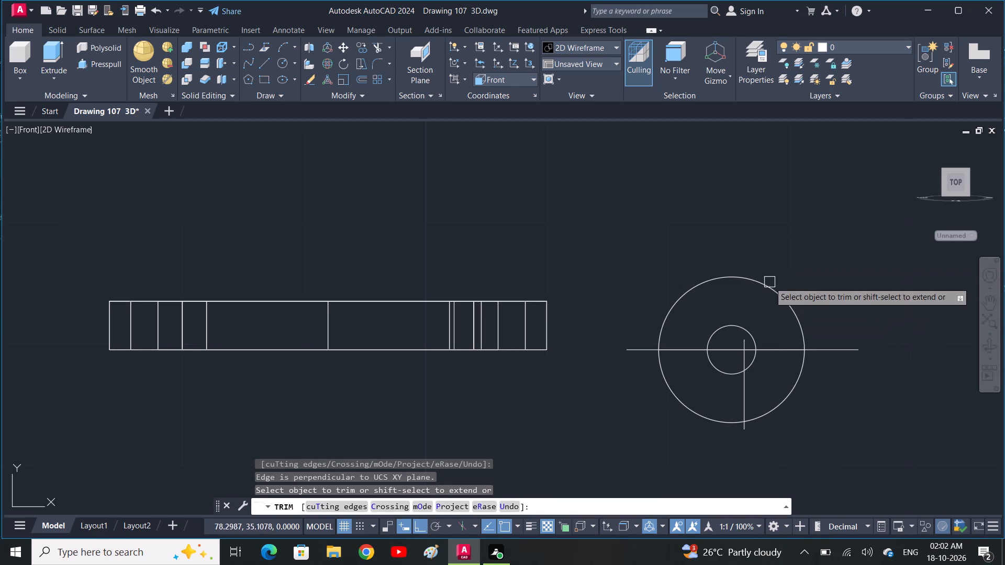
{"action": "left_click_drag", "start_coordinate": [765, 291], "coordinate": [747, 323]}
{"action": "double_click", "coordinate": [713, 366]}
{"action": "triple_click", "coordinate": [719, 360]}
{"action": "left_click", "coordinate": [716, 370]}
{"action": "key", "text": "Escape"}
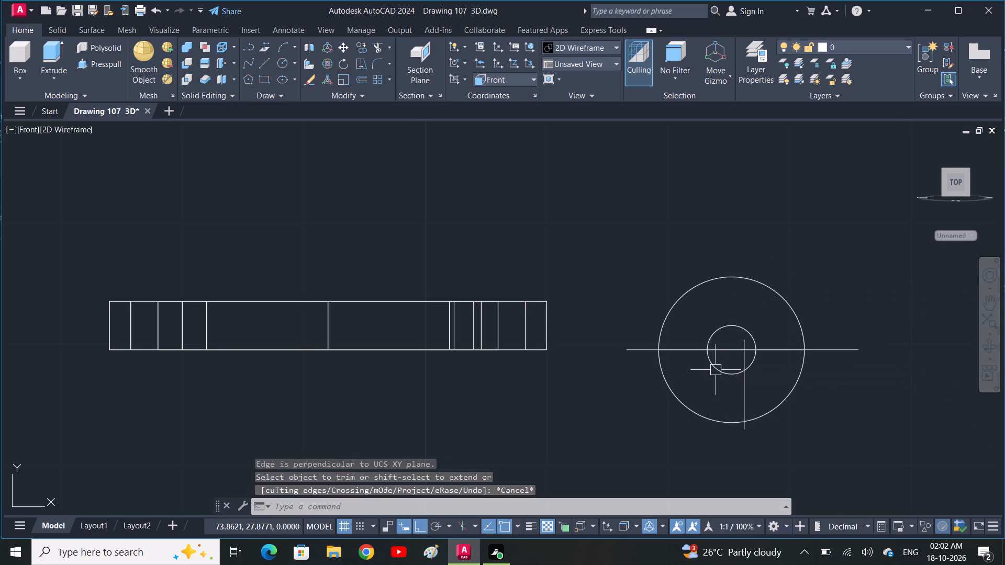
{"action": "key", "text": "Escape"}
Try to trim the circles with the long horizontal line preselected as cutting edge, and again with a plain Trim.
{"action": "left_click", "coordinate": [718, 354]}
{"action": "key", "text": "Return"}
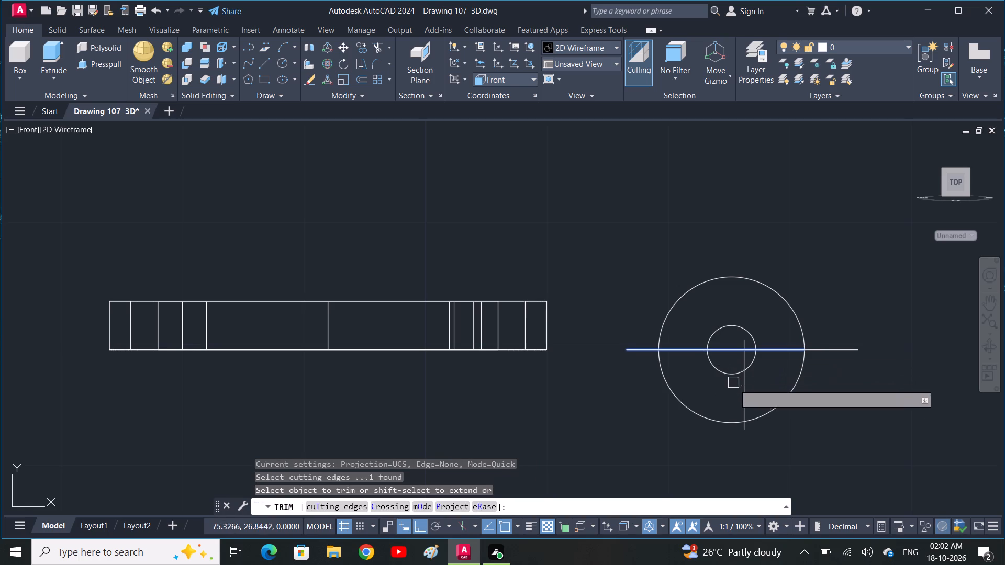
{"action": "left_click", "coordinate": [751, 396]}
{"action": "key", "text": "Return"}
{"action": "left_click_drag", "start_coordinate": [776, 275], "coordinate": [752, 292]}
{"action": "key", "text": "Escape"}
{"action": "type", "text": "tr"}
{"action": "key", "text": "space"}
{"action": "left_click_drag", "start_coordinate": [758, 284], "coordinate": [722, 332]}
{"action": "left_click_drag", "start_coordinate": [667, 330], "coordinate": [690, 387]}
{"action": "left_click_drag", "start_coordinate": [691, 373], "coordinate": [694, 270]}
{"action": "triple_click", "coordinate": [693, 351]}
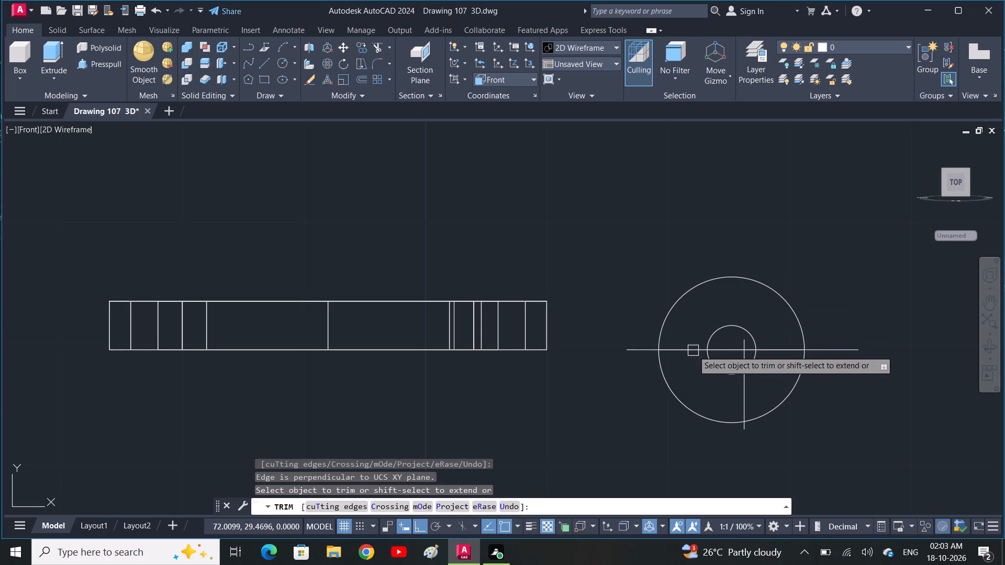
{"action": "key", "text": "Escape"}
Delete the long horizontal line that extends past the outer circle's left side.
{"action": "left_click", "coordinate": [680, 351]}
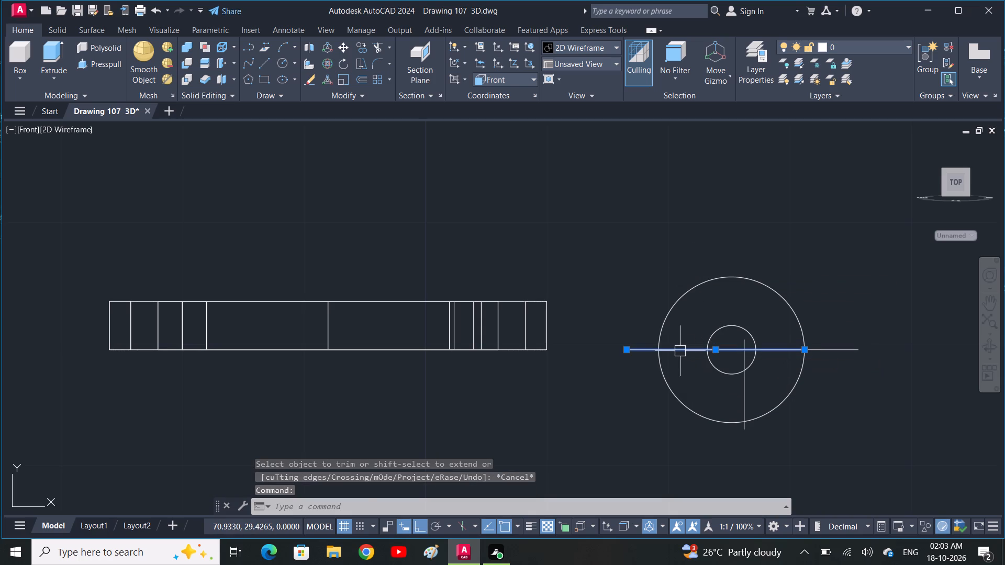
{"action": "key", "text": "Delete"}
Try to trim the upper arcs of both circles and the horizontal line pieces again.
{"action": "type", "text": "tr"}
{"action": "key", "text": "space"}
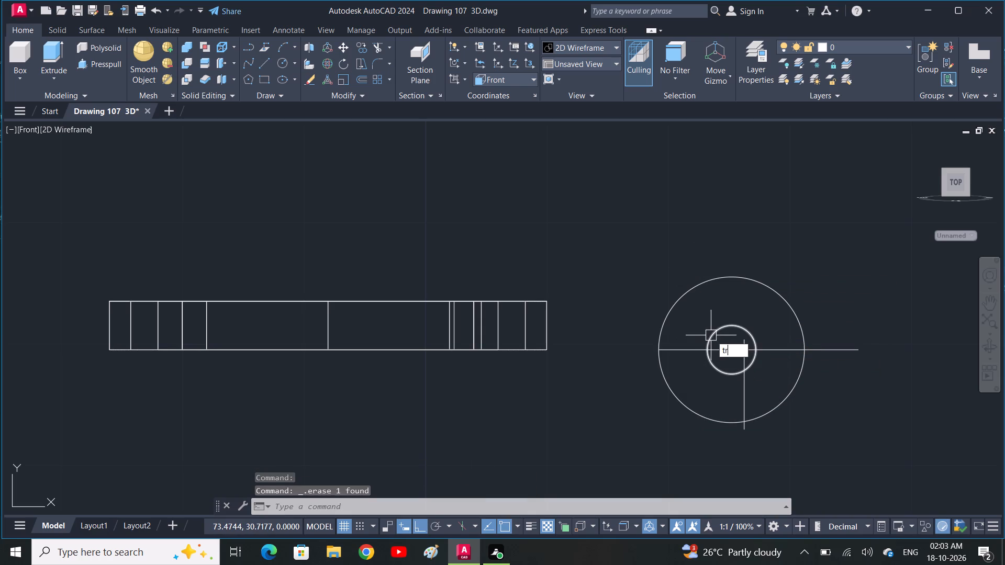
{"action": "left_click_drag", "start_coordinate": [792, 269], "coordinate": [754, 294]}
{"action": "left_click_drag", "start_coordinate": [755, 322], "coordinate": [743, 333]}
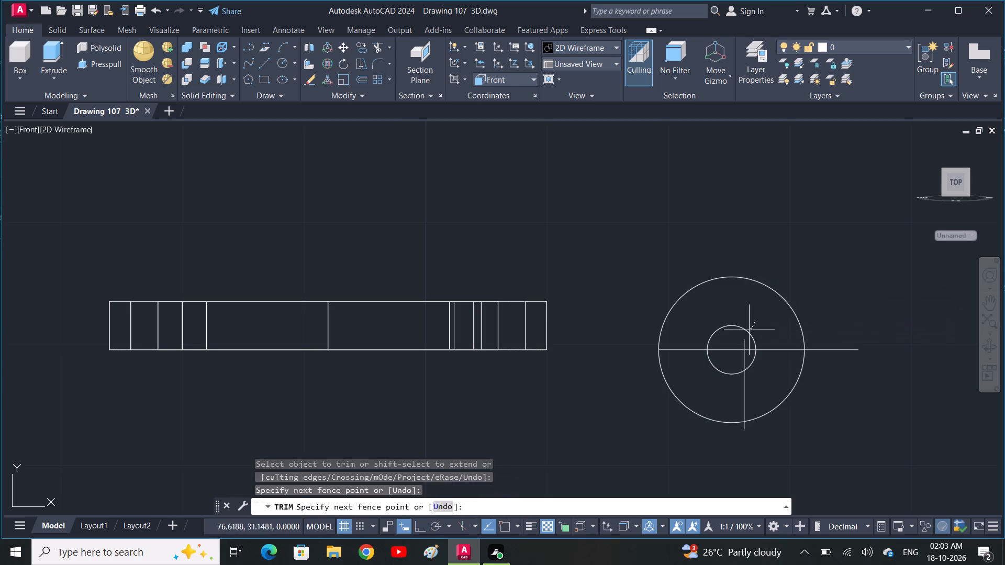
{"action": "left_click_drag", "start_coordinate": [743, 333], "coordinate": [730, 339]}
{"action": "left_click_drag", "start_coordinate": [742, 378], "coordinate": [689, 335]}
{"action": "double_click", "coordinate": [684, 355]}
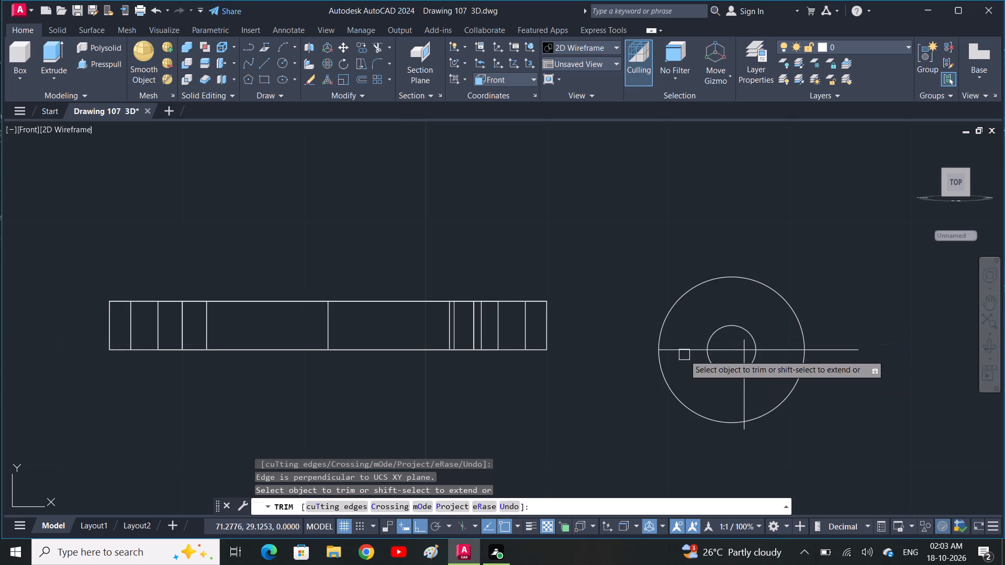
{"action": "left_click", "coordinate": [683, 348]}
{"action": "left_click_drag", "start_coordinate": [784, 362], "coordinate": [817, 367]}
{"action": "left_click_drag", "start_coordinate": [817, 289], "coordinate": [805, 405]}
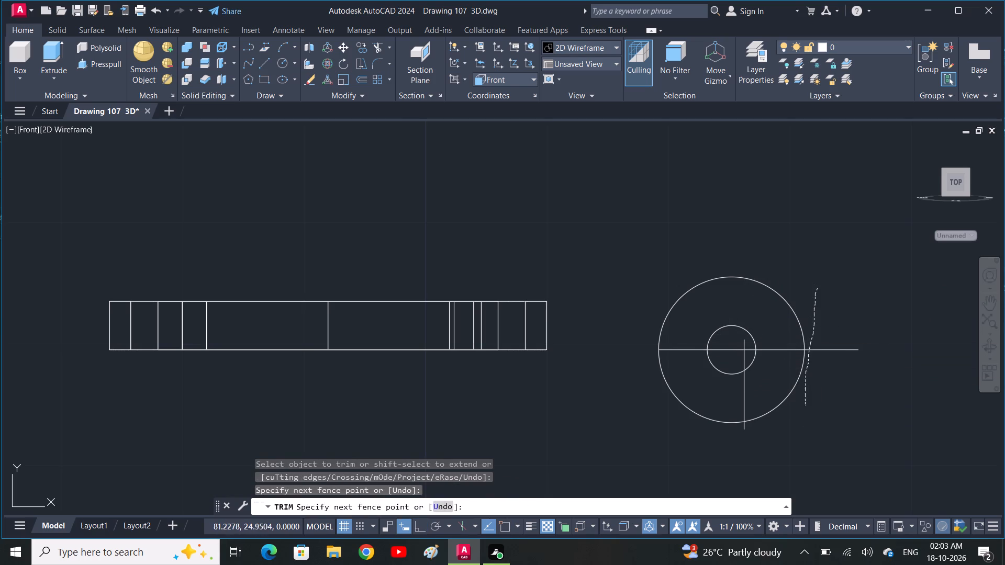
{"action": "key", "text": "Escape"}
Delete the diameter line, the vertical line and the short horizontal extension, leaving only the two concentric circles.
{"action": "left_click_drag", "start_coordinate": [789, 311], "coordinate": [781, 378]}
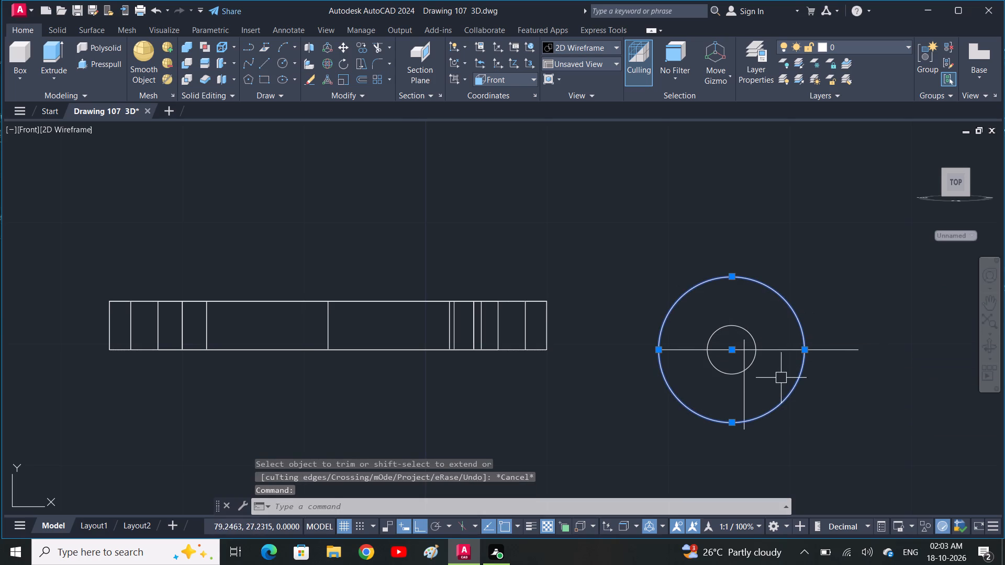
{"action": "key", "text": "Escape"}
{"action": "left_click_drag", "start_coordinate": [767, 336], "coordinate": [791, 380]}
{"action": "left_click", "coordinate": [784, 351]}
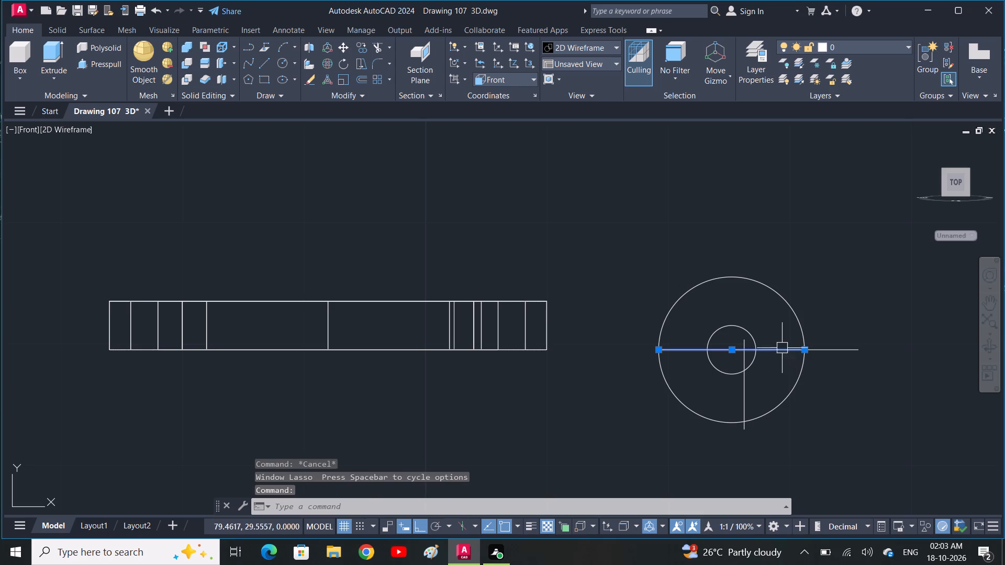
{"action": "left_click", "coordinate": [743, 402]}
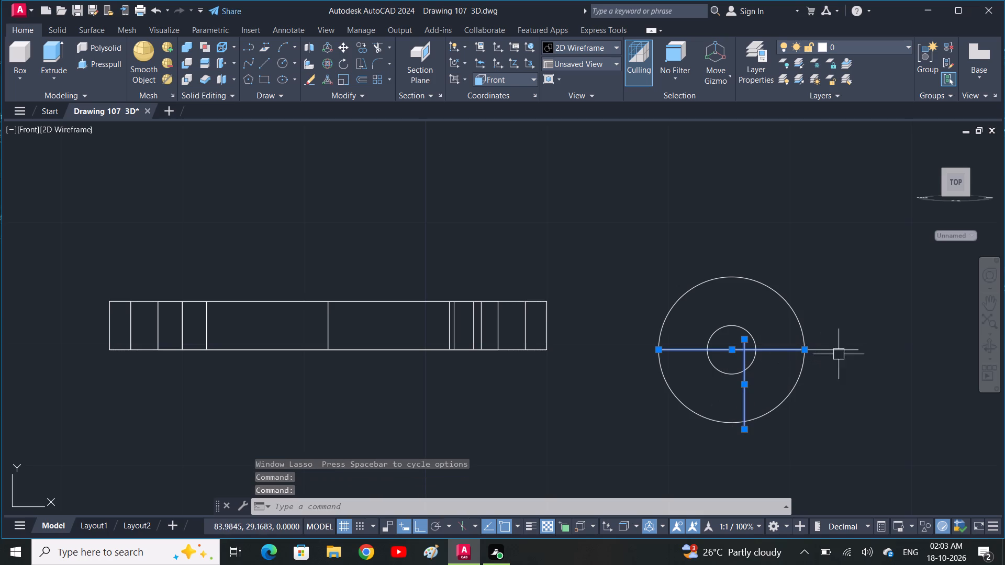
{"action": "left_click", "coordinate": [845, 345]}
{"action": "key", "text": "Delete"}
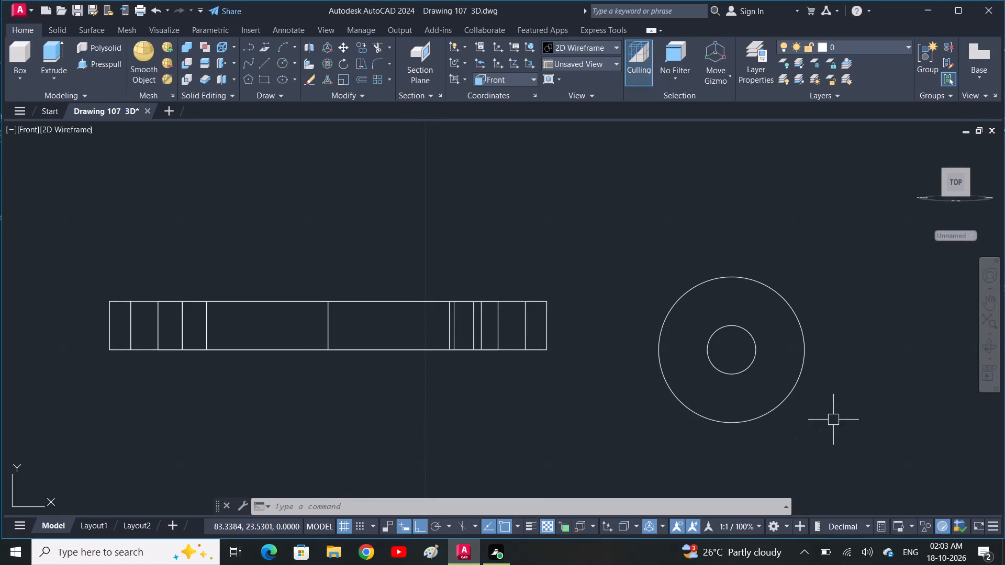
{"action": "left_click", "coordinate": [838, 399]}
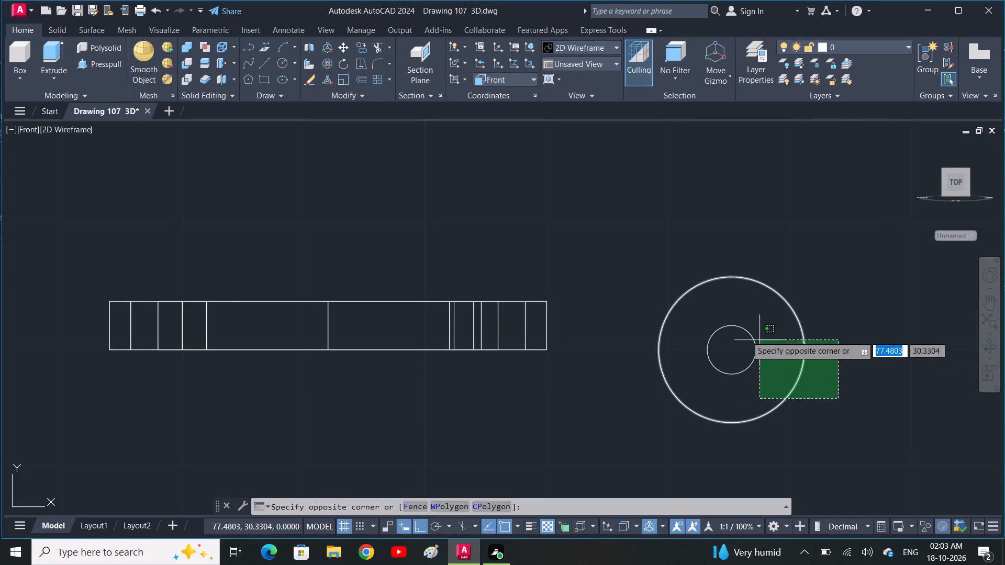
{"action": "key", "text": "Escape"}
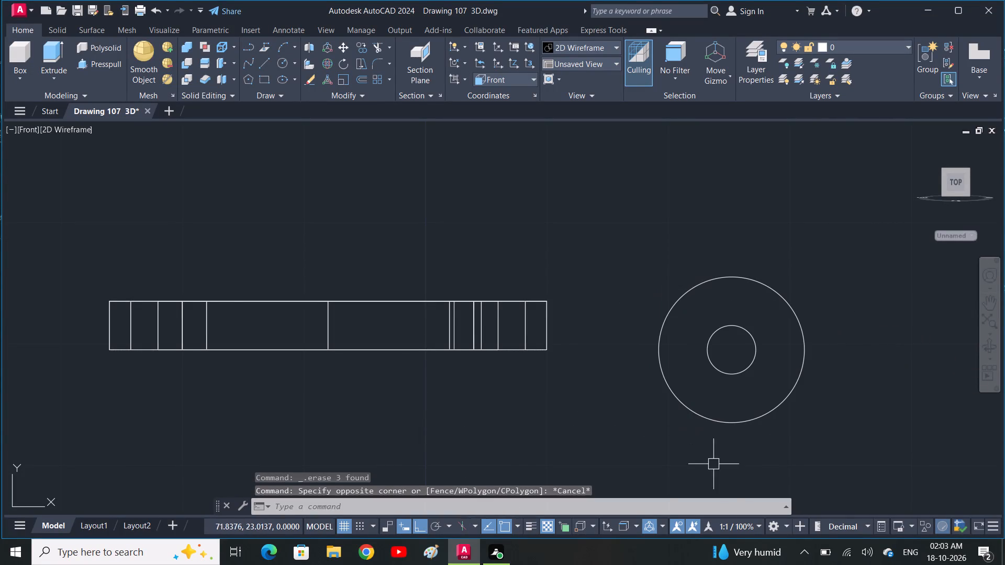
Draw a horizontal line across the outer circle's full diameter, from its right quadrant to its left quadrant.
{"action": "key", "text": "l"}
{"action": "key", "text": "space"}
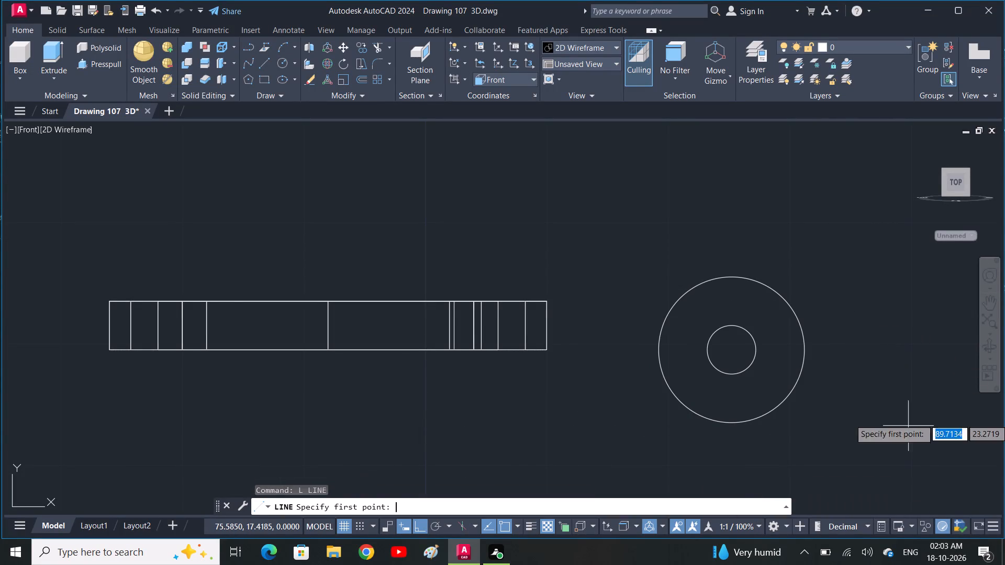
{"action": "left_click", "coordinate": [802, 348]}
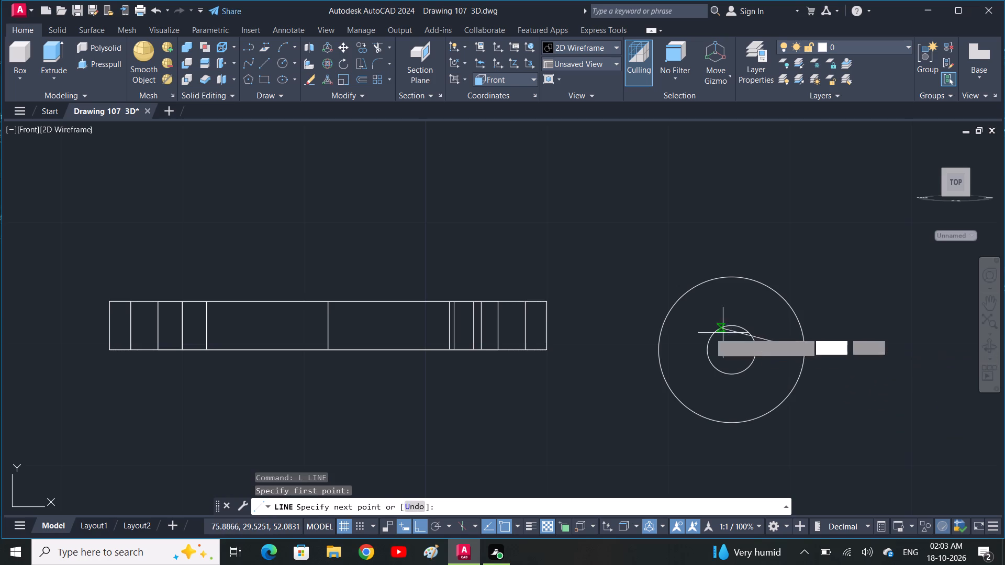
{"action": "left_click", "coordinate": [660, 351]}
{"action": "key", "text": "space"}
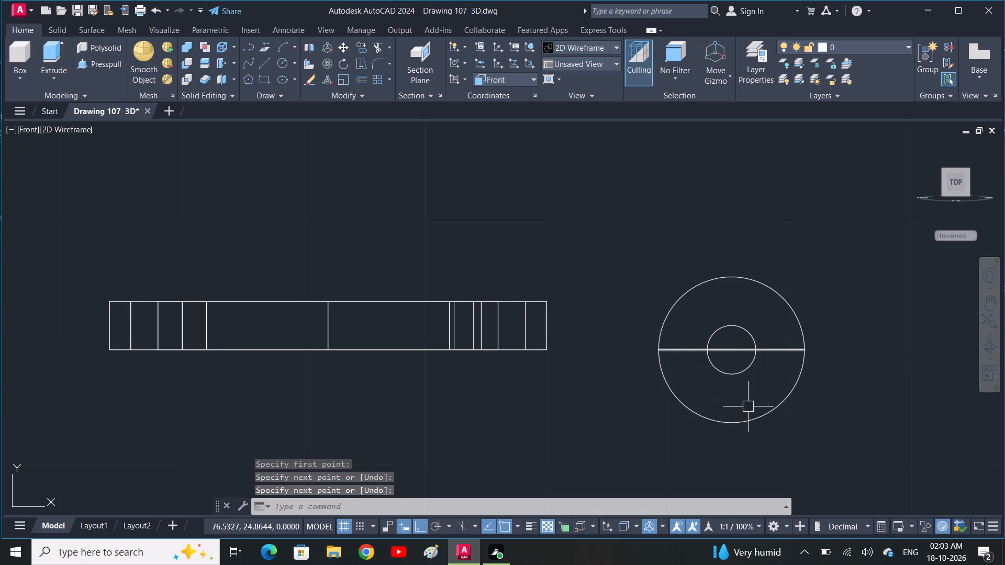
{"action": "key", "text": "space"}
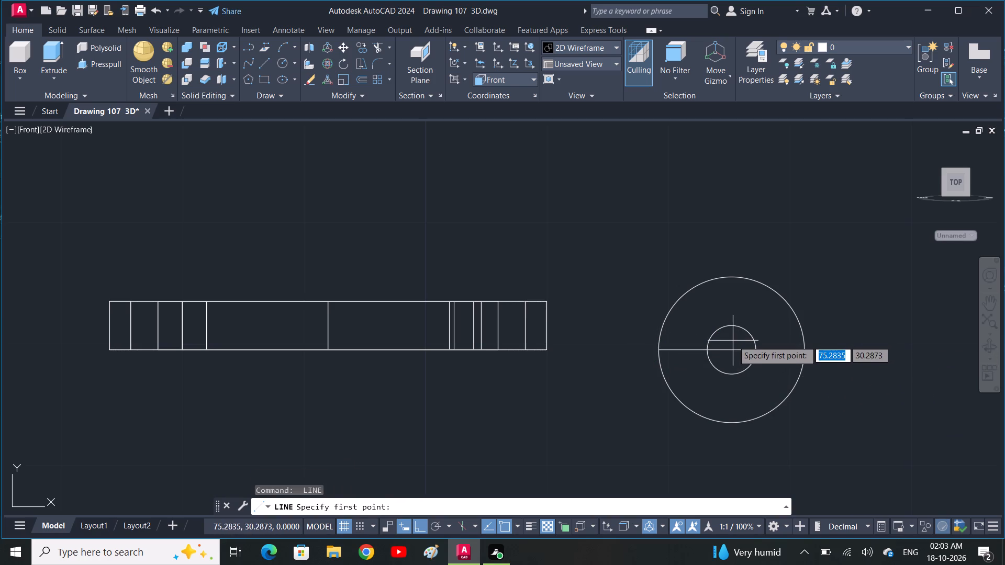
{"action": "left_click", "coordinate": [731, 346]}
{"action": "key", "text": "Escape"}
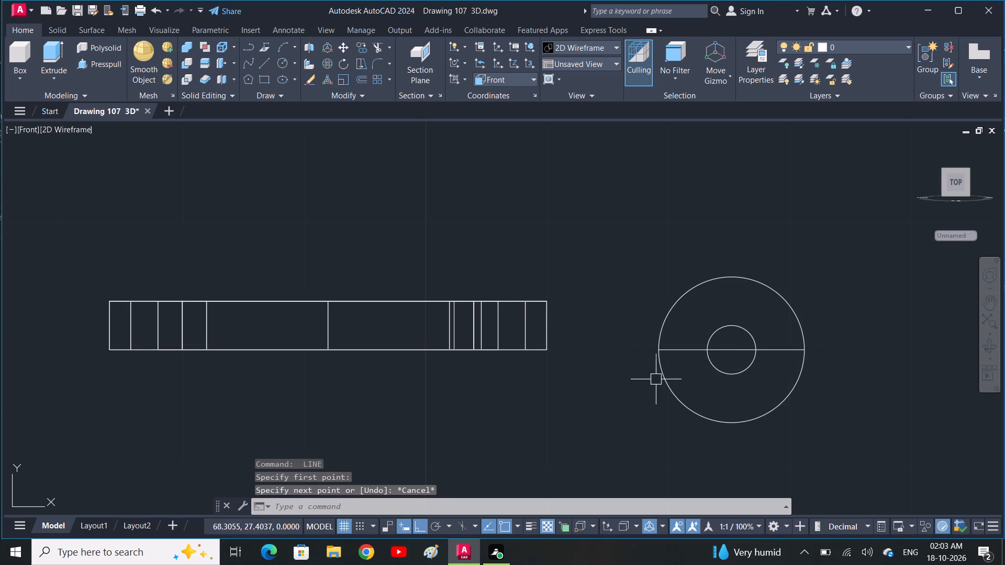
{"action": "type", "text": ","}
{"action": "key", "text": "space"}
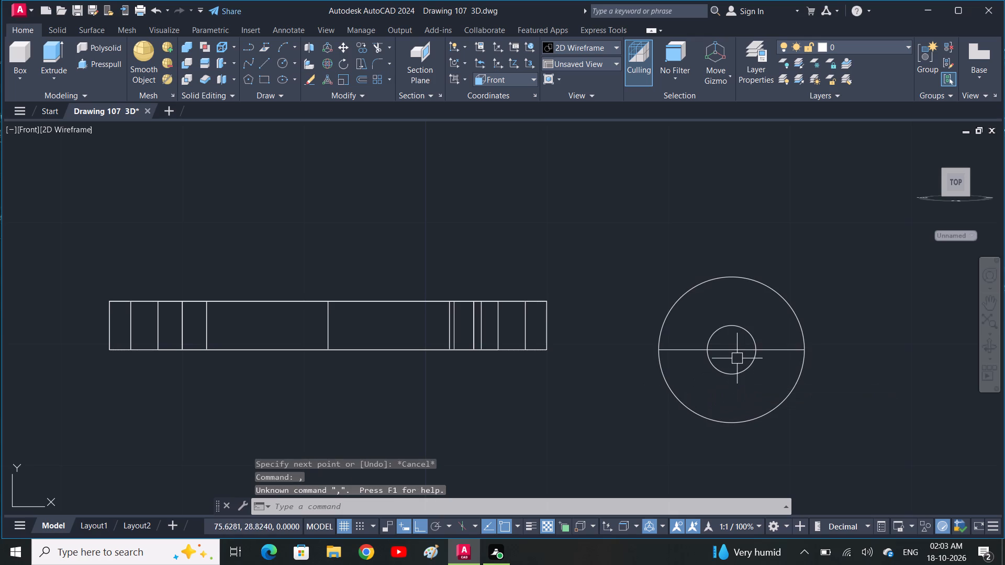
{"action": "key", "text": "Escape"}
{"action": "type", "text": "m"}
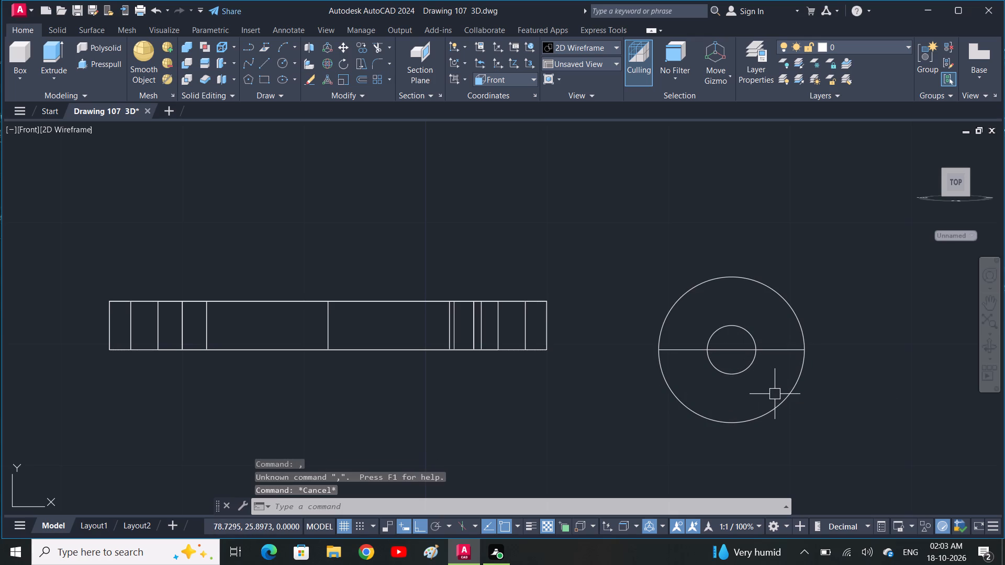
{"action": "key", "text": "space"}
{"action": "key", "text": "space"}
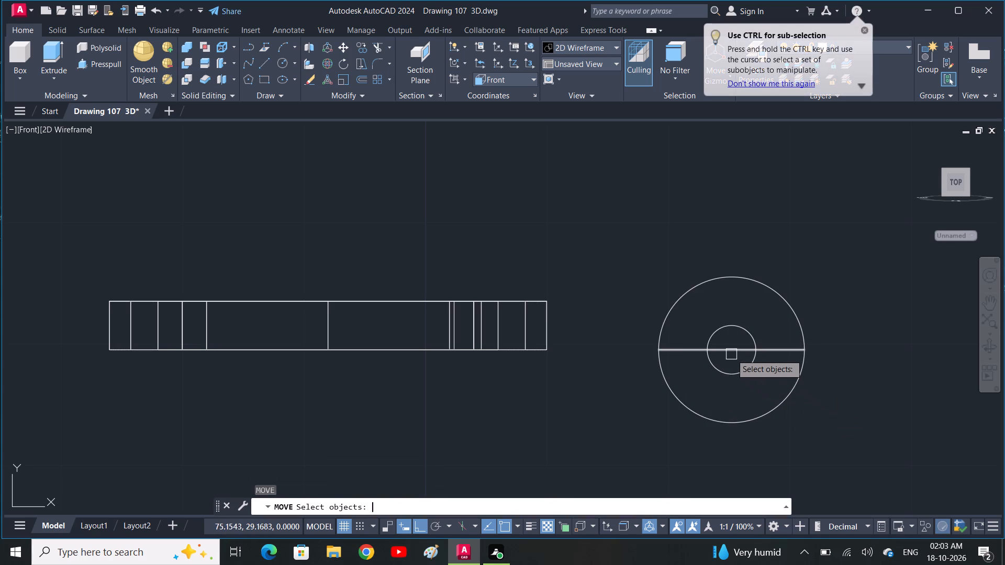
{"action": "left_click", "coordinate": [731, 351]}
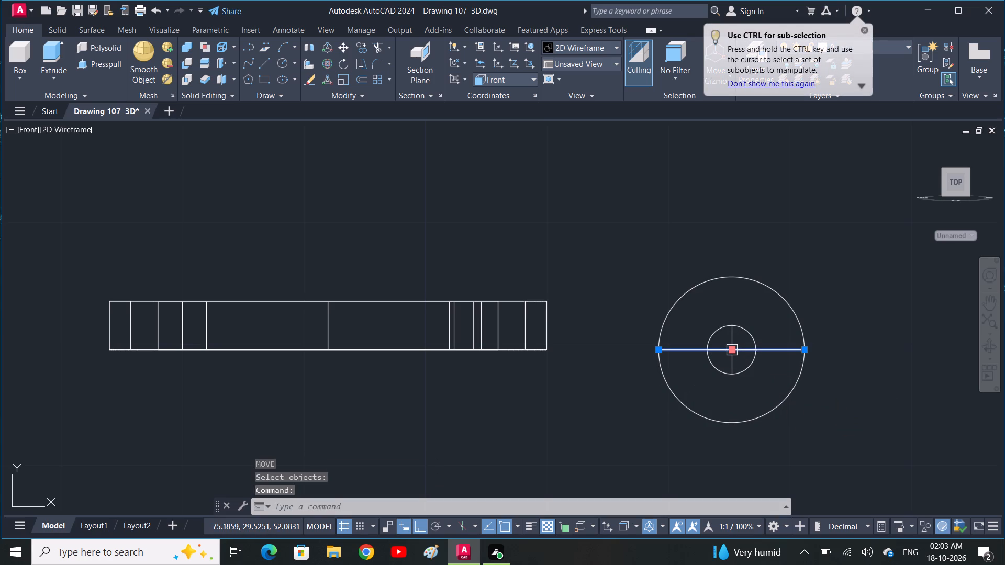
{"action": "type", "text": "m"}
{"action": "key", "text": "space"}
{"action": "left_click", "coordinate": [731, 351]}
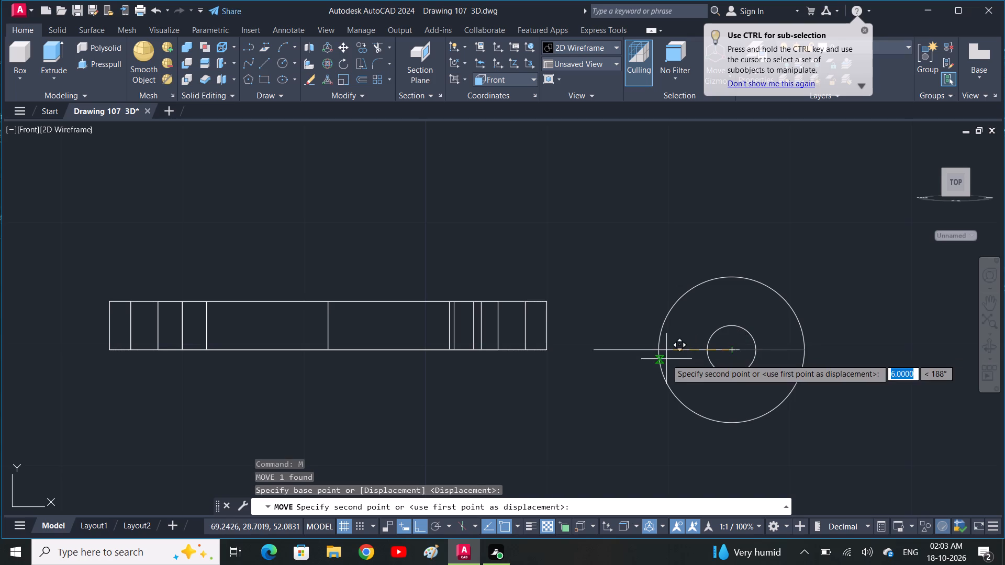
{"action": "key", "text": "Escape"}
Move both circles and the diameter line from their common centre to the midpoint of the plate's lower edge.
{"action": "left_click_drag", "start_coordinate": [806, 468], "coordinate": [805, 459]}
{"action": "left_click", "coordinate": [672, 261]}
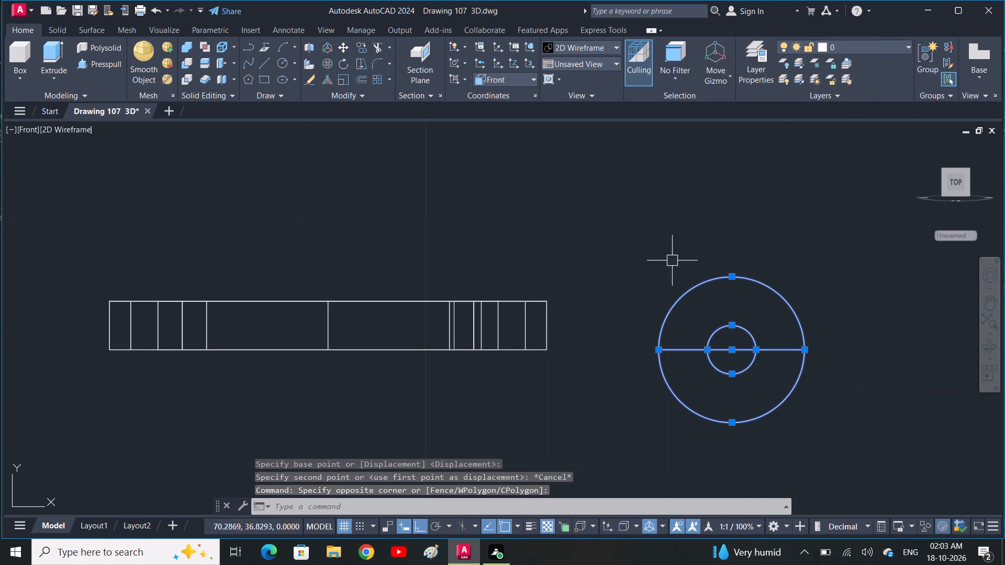
{"action": "type", "text": "m"}
{"action": "key", "text": "space"}
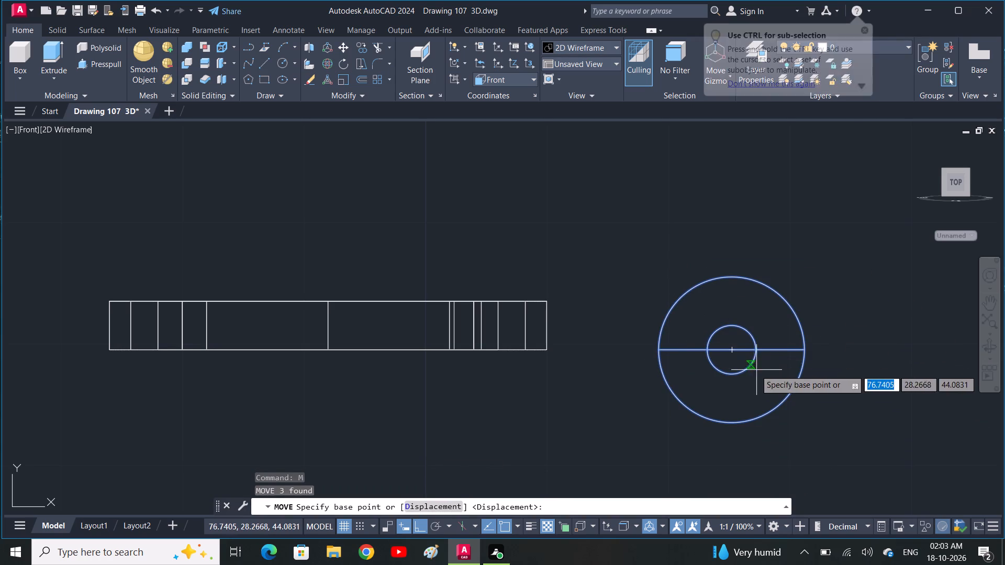
{"action": "left_click", "coordinate": [730, 353]}
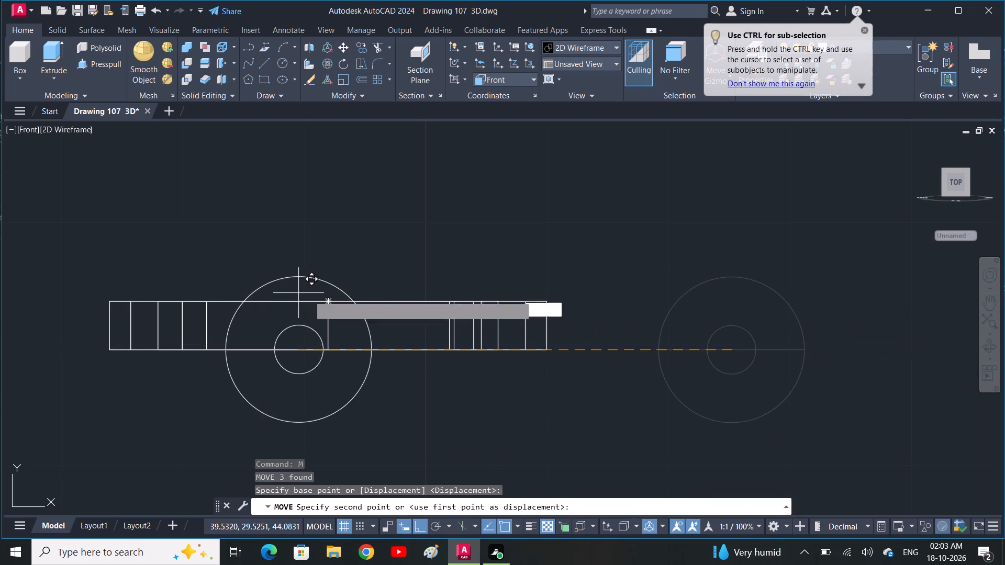
{"action": "left_click", "coordinate": [329, 351]}
{"action": "key", "text": "space"}
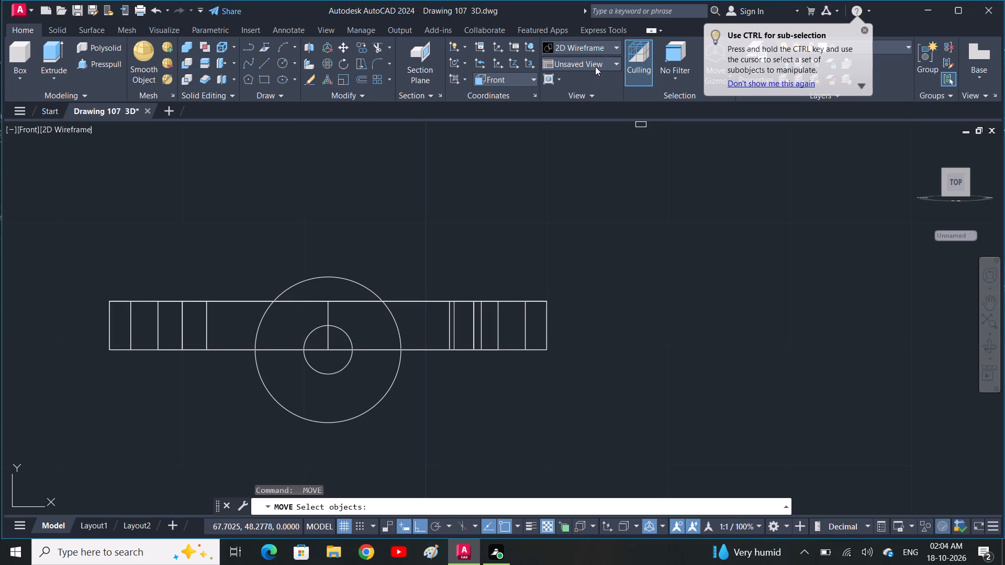
Set the visual style to Shades of Gray.
{"action": "left_click", "coordinate": [564, 45]}
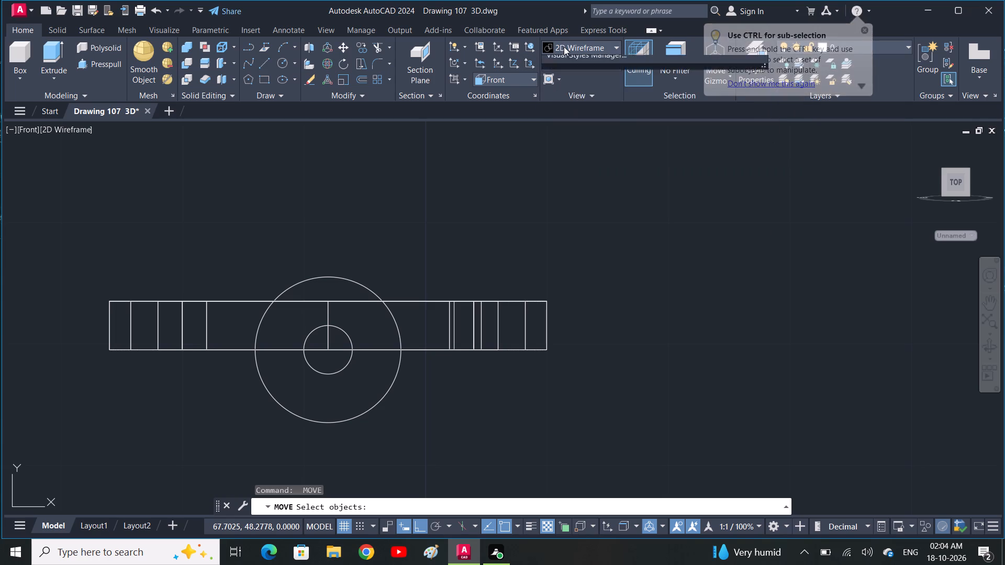
{"action": "left_click", "coordinate": [668, 134]}
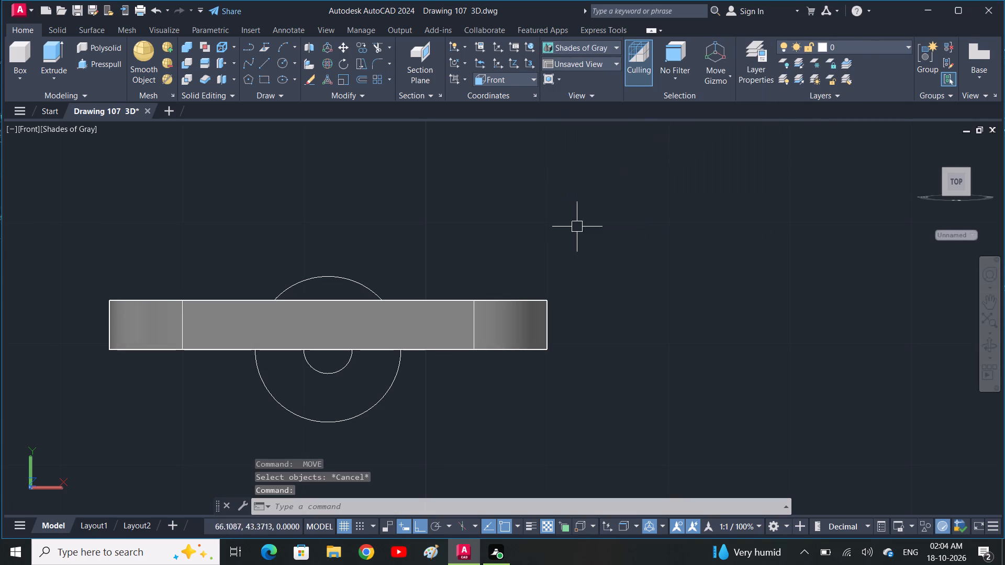
Move the outer circle about 8 units along negative Z, into the plane of the small circle.
{"action": "middle_click_drag", "start_coordinate": [628, 429], "coordinate": [595, 423], "text": "shift"}
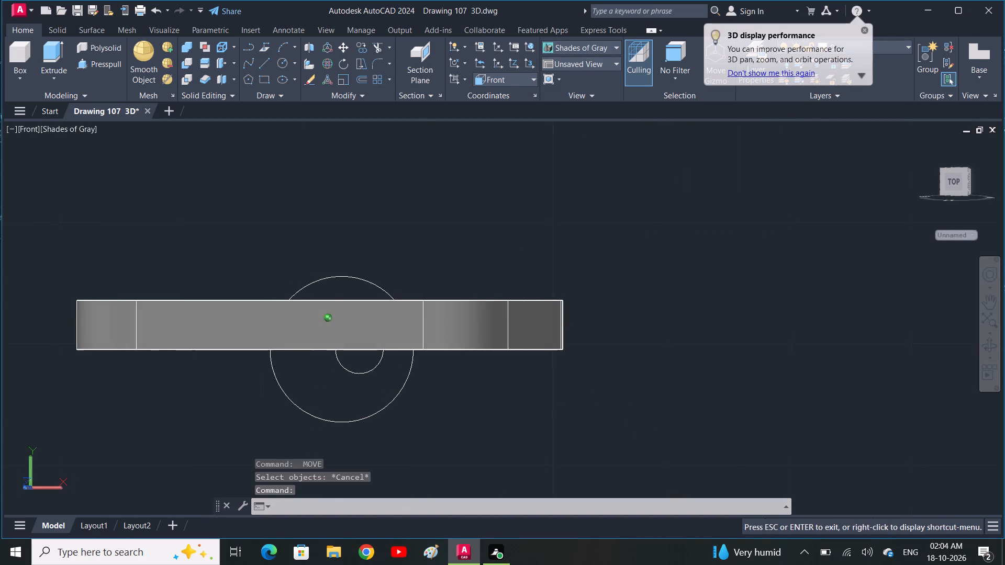
{"action": "middle_click_drag", "start_coordinate": [595, 423], "coordinate": [437, 420], "text": "shift"}
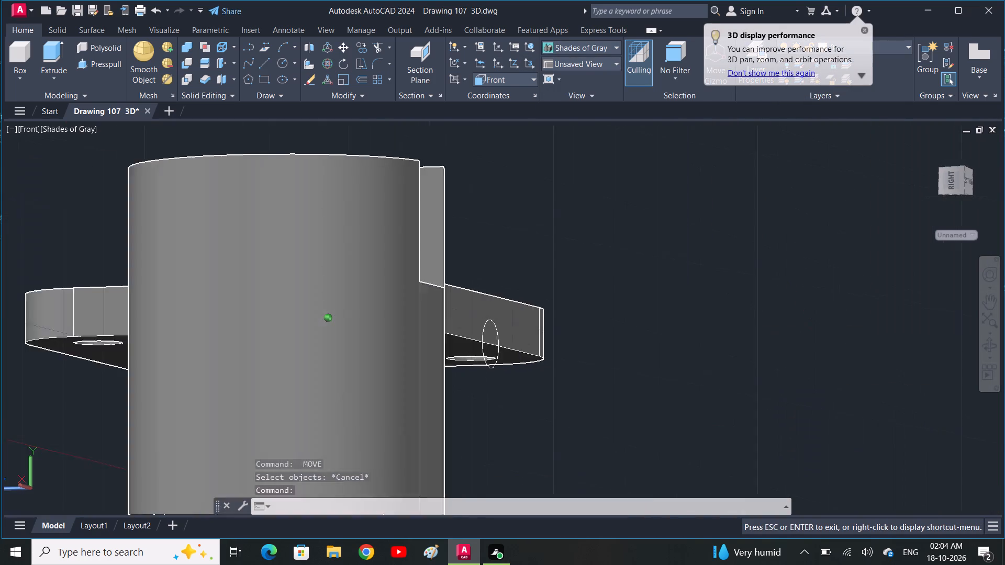
{"action": "middle_click_drag", "start_coordinate": [437, 420], "coordinate": [487, 423], "text": "shift"}
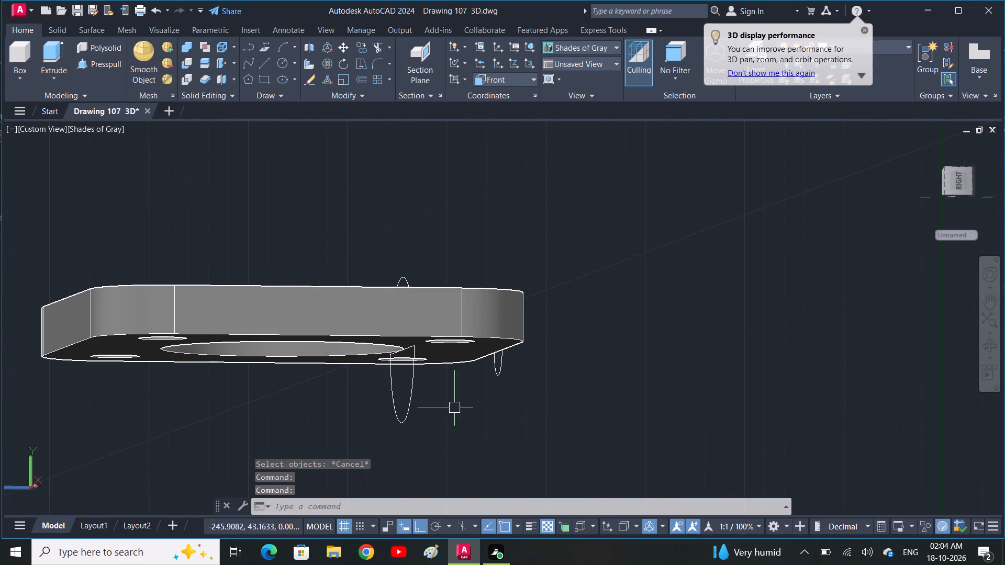
{"action": "left_click", "coordinate": [406, 402]}
{"action": "type", "text": "m"}
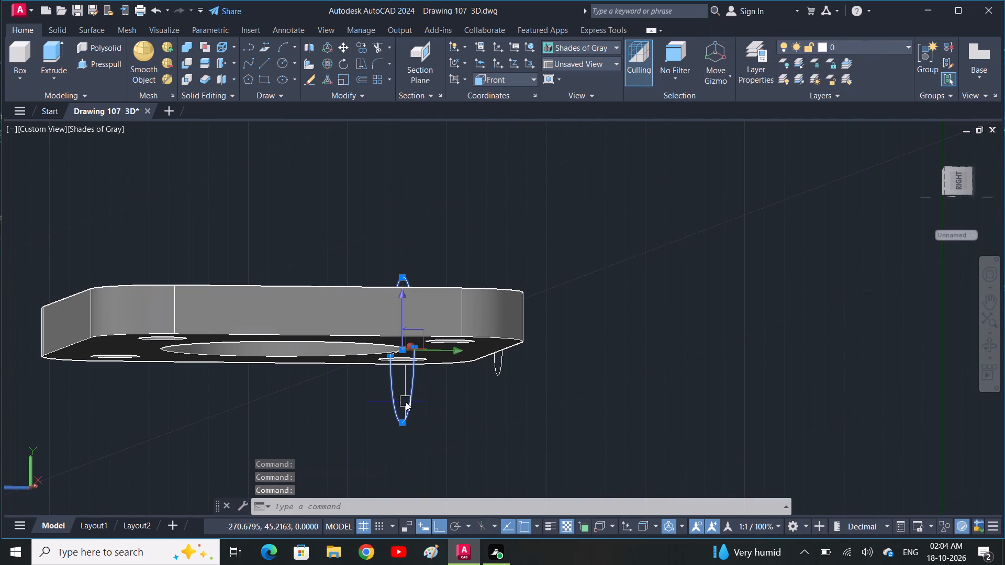
{"action": "key", "text": "space"}
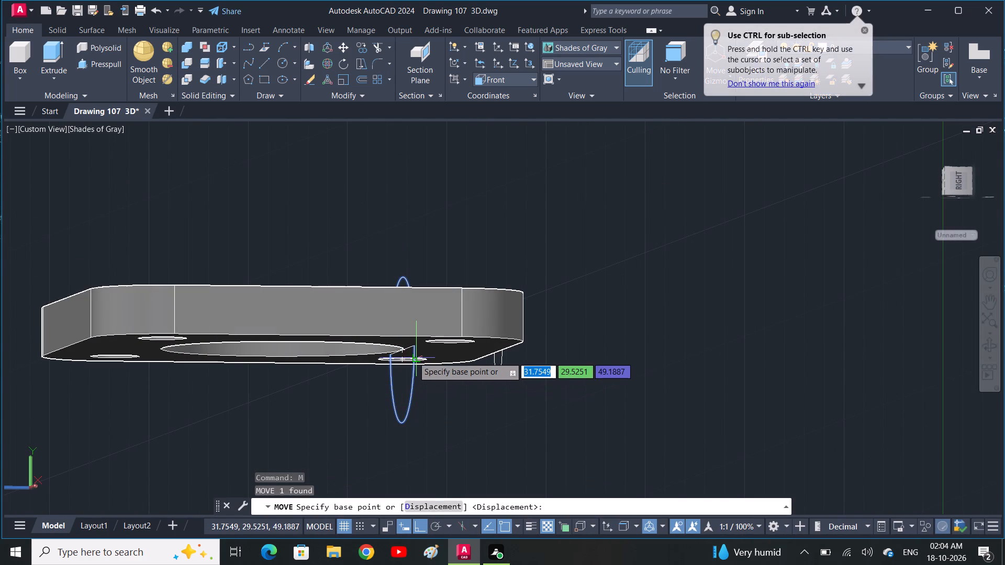
{"action": "left_click", "coordinate": [400, 426]}
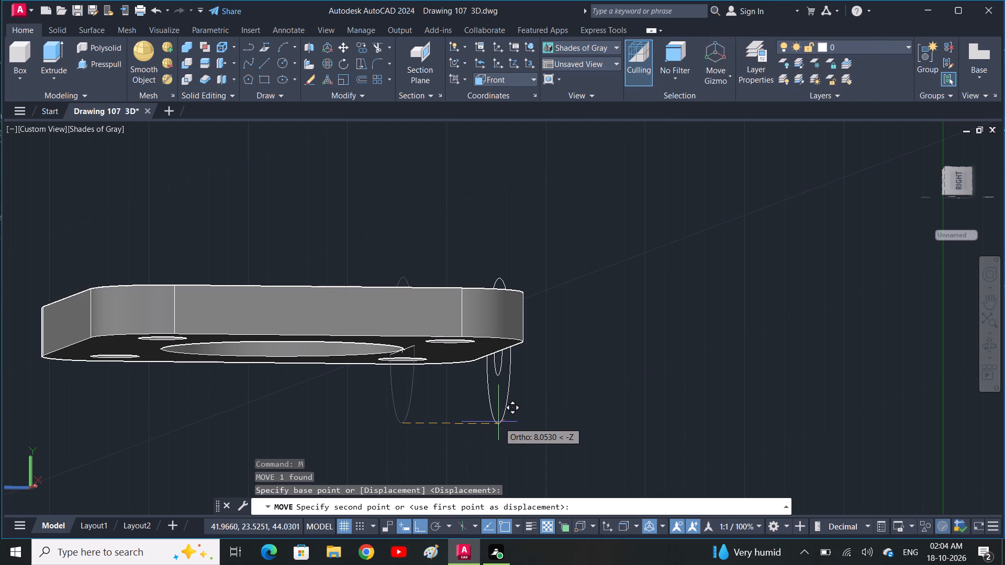
{"action": "left_click", "coordinate": [497, 423]}
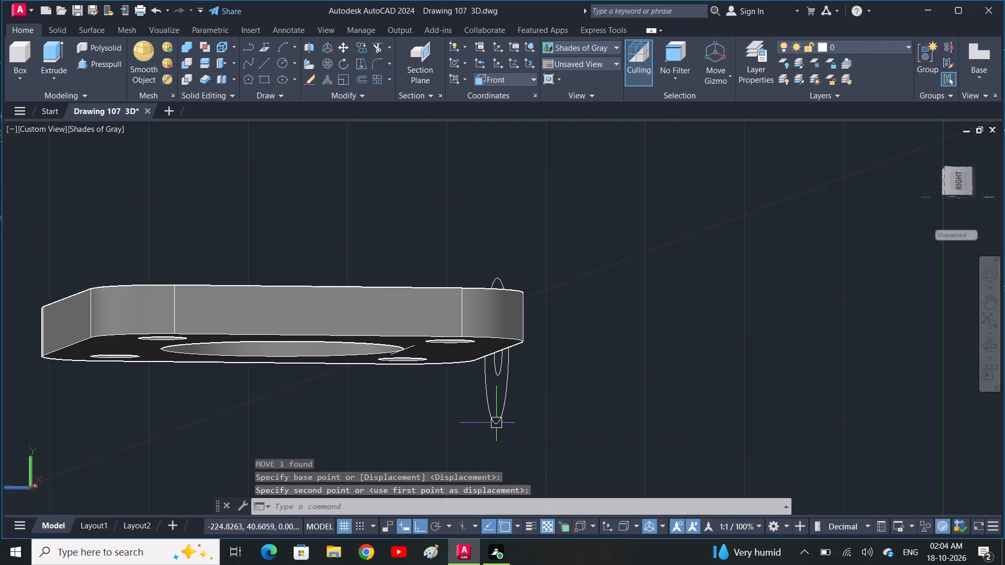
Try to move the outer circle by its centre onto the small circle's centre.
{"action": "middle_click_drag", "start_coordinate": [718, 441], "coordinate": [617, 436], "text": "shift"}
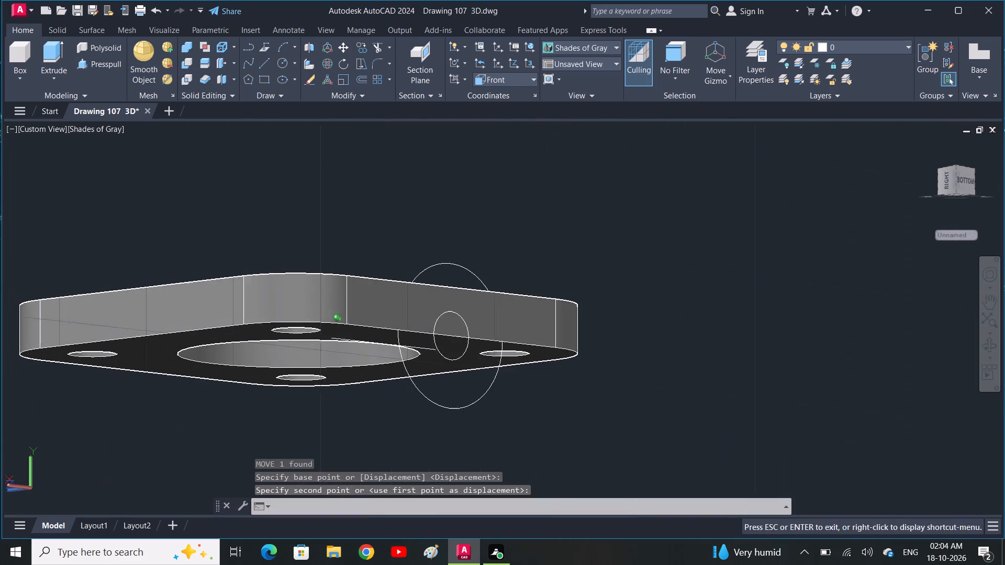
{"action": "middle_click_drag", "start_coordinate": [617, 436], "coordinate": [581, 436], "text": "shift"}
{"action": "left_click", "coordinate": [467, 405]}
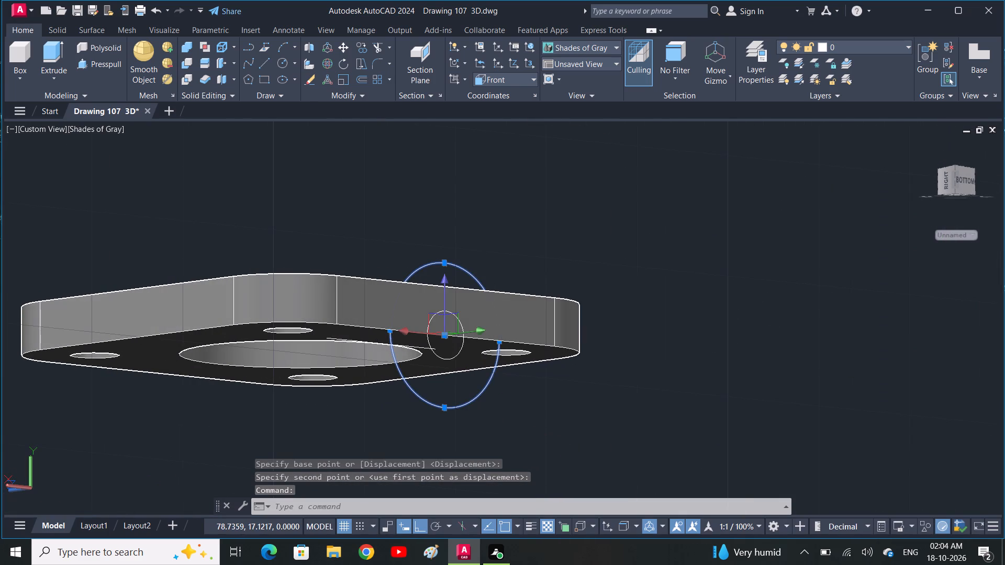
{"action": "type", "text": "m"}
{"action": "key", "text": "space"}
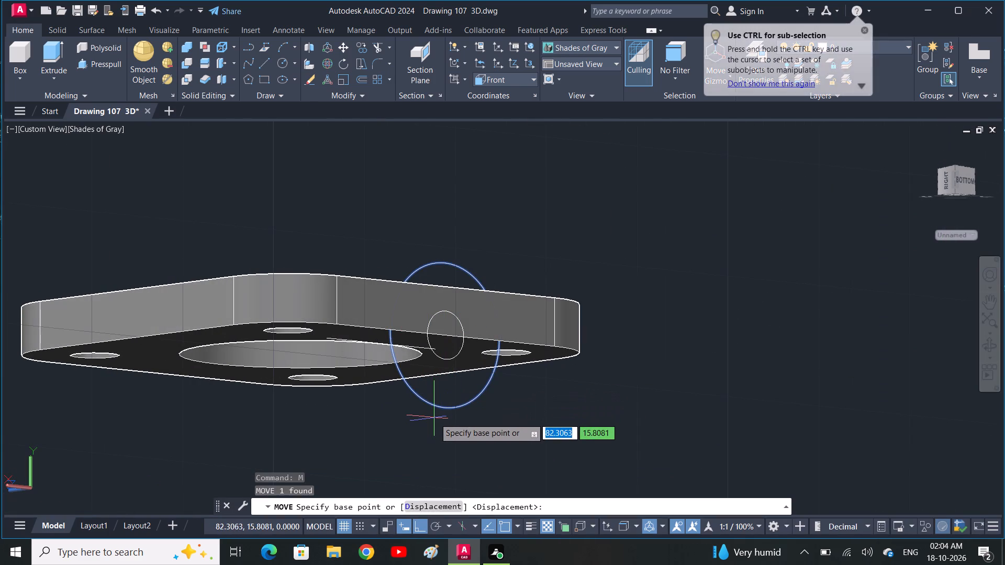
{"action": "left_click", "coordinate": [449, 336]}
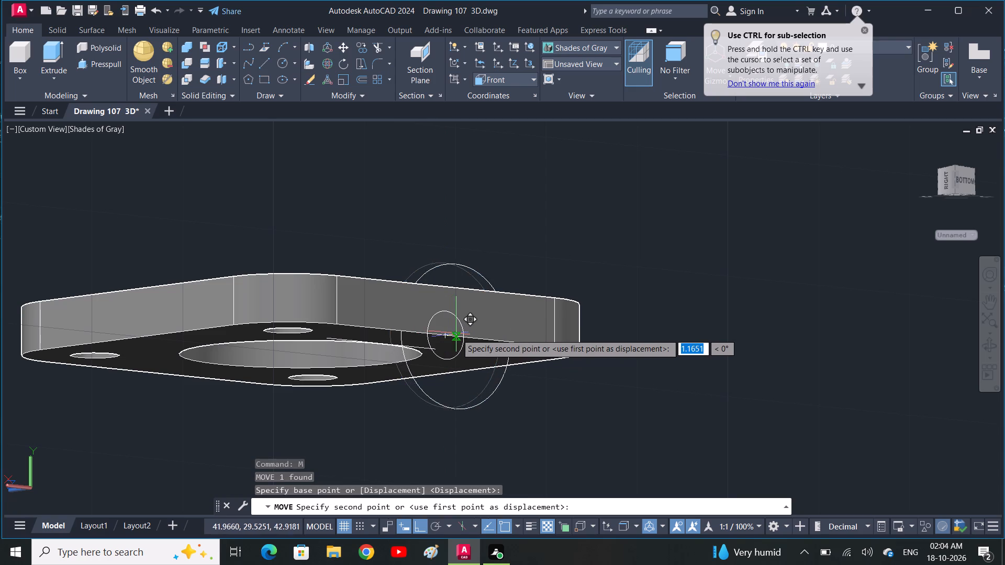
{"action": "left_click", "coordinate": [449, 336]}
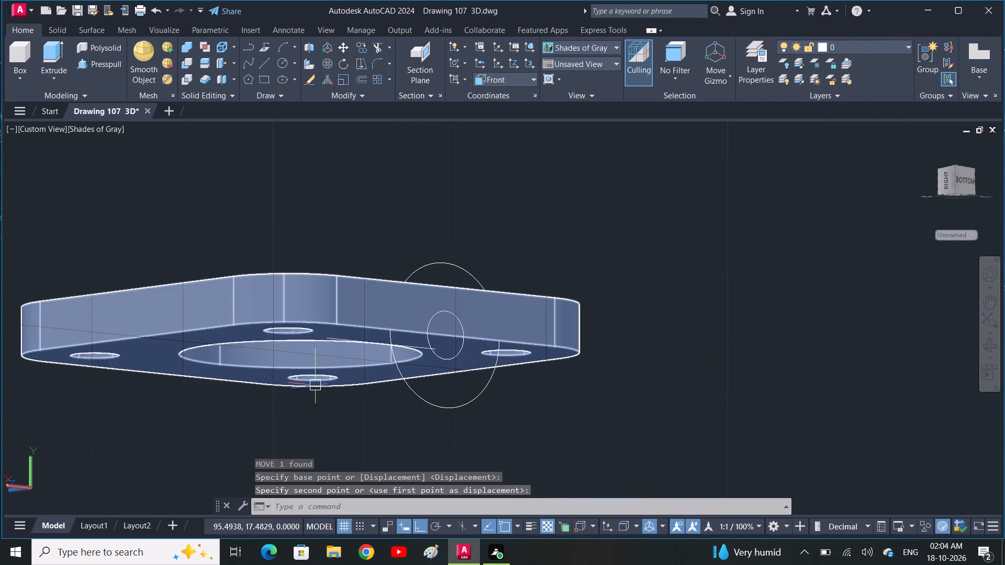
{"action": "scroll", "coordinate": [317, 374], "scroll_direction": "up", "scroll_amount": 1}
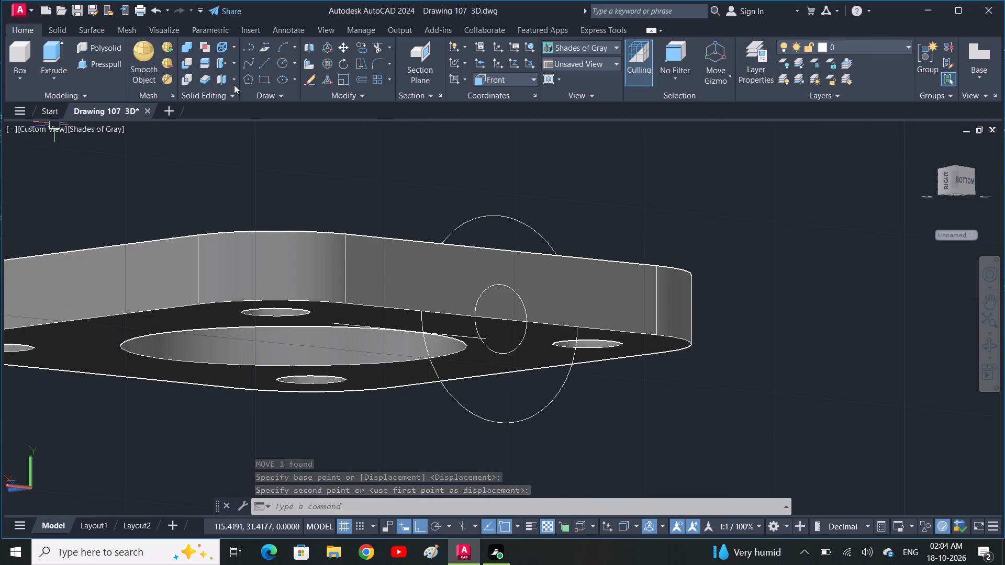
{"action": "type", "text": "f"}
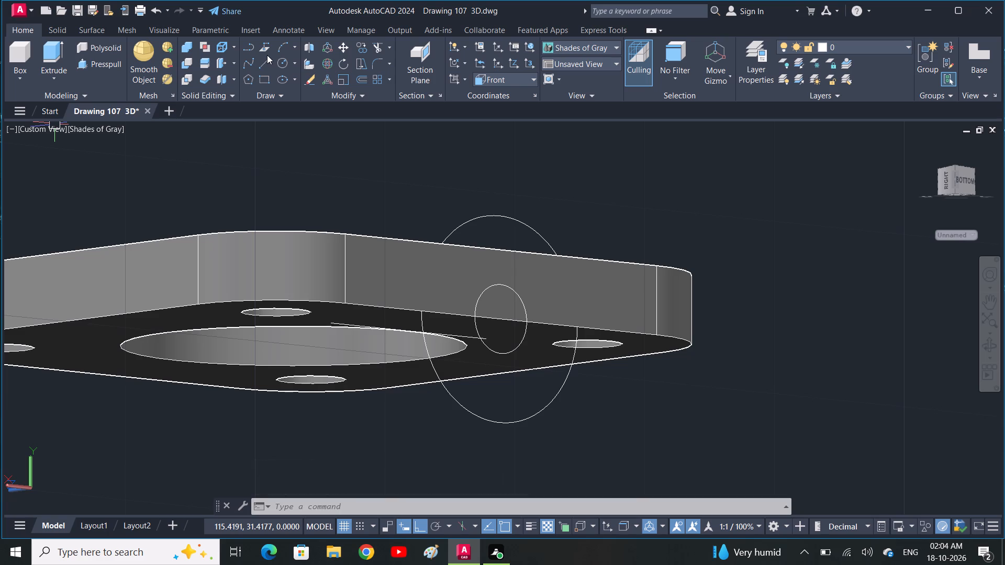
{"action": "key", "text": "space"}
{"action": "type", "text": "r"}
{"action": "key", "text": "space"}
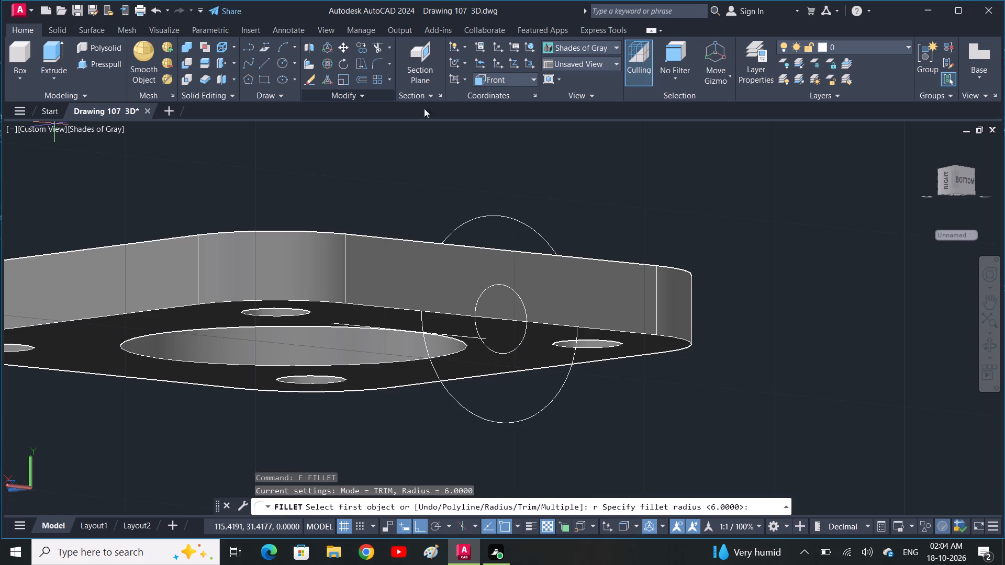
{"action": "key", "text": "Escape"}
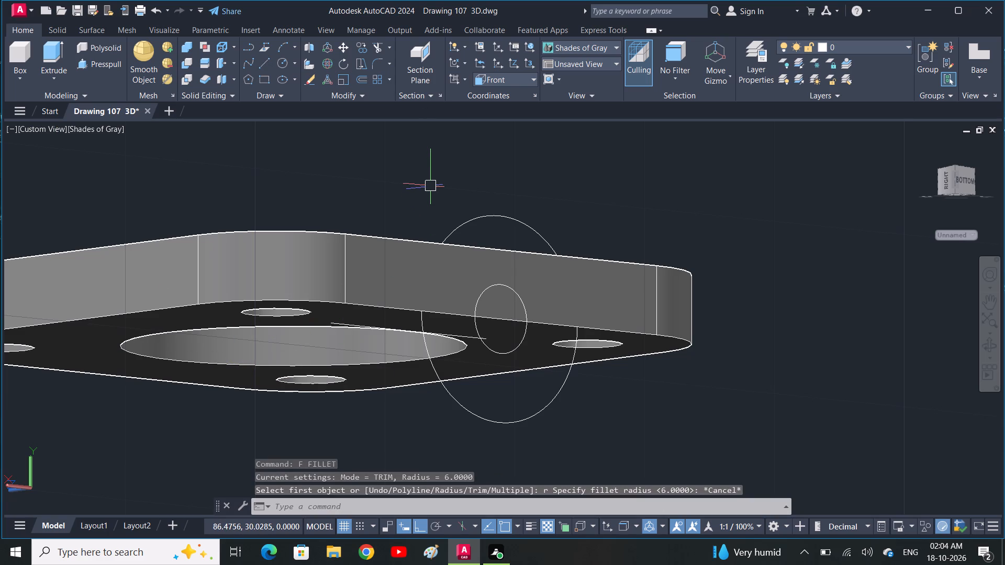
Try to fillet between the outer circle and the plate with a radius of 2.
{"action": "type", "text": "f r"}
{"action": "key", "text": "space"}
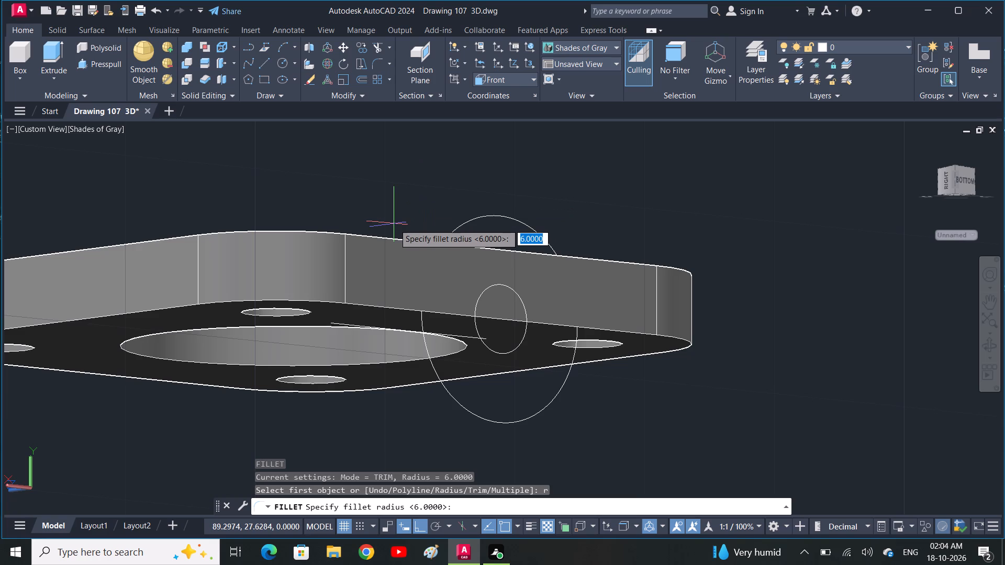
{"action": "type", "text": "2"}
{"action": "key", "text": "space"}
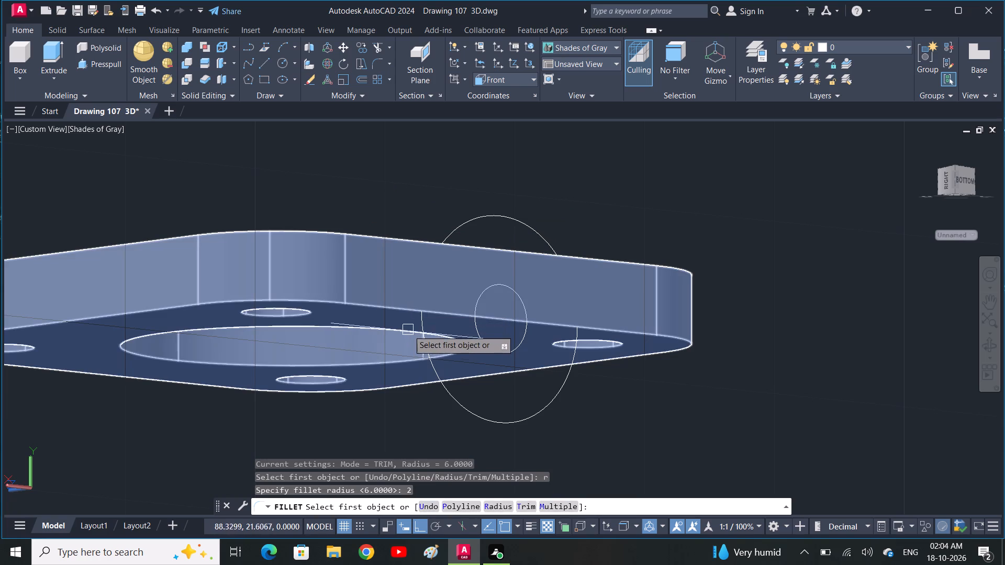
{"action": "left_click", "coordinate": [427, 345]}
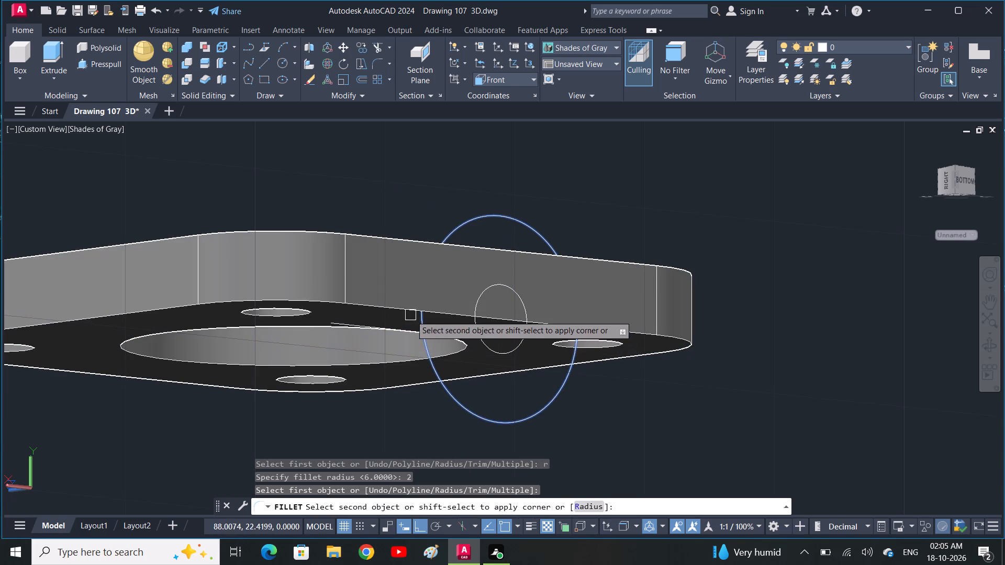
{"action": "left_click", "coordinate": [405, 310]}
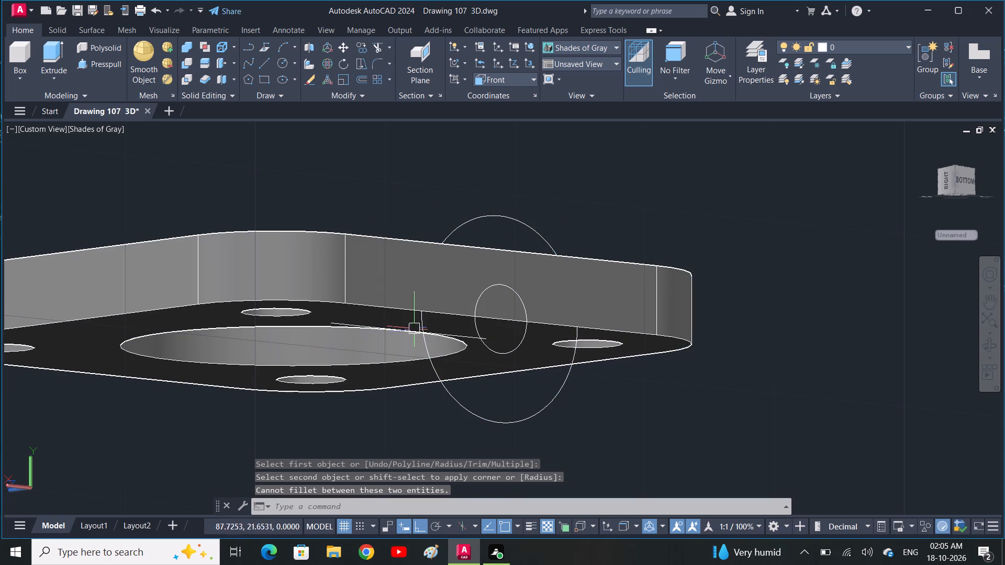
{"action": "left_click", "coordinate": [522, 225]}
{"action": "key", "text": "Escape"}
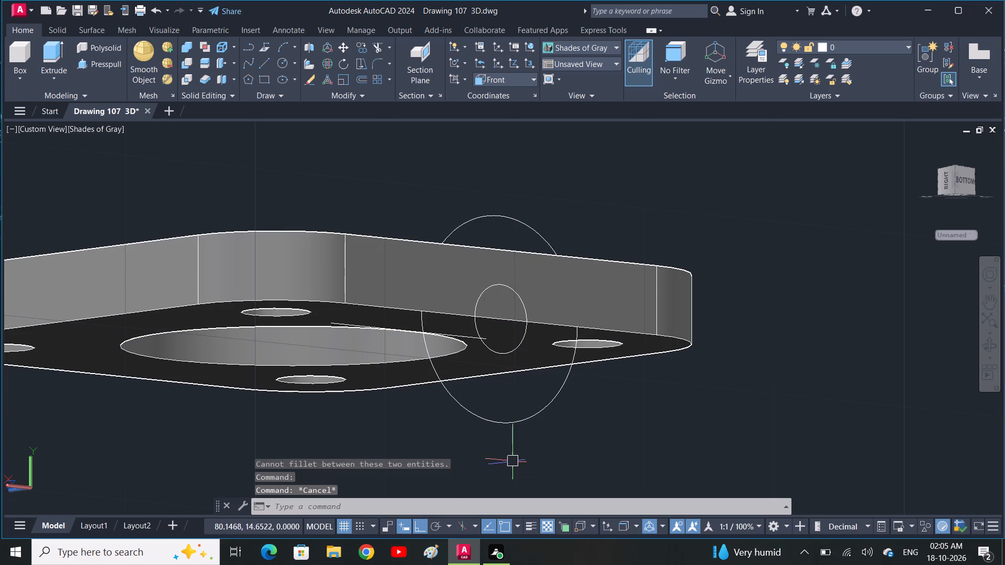
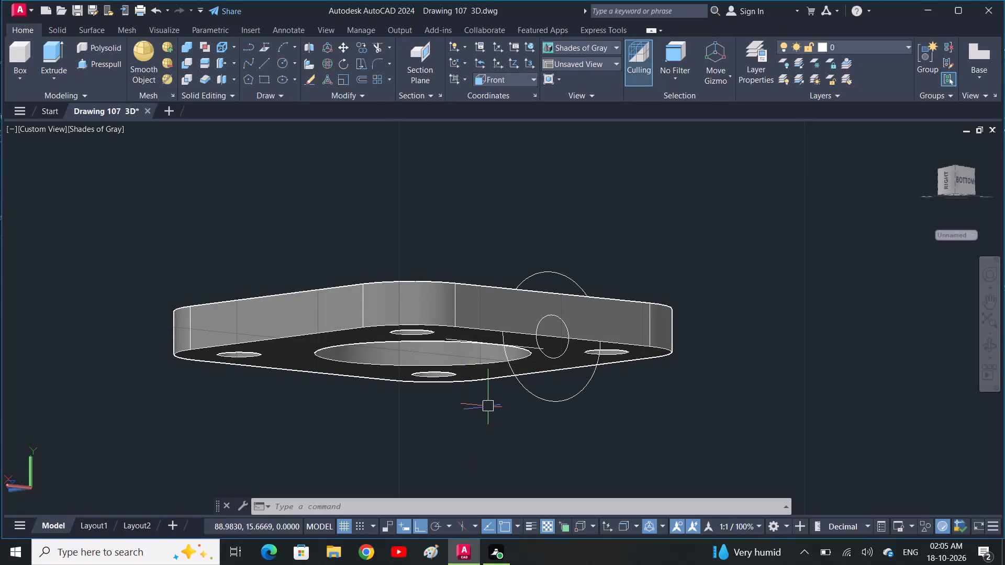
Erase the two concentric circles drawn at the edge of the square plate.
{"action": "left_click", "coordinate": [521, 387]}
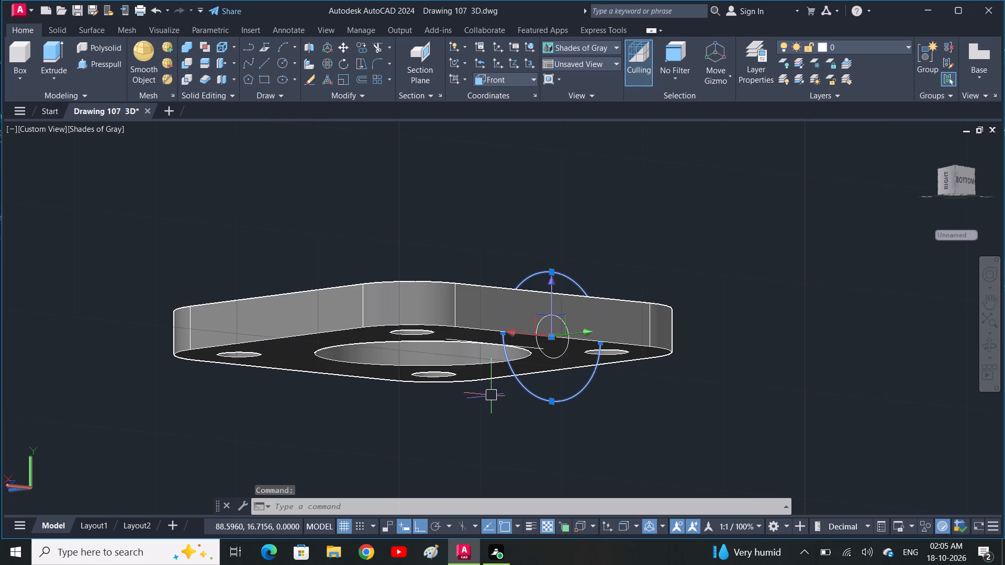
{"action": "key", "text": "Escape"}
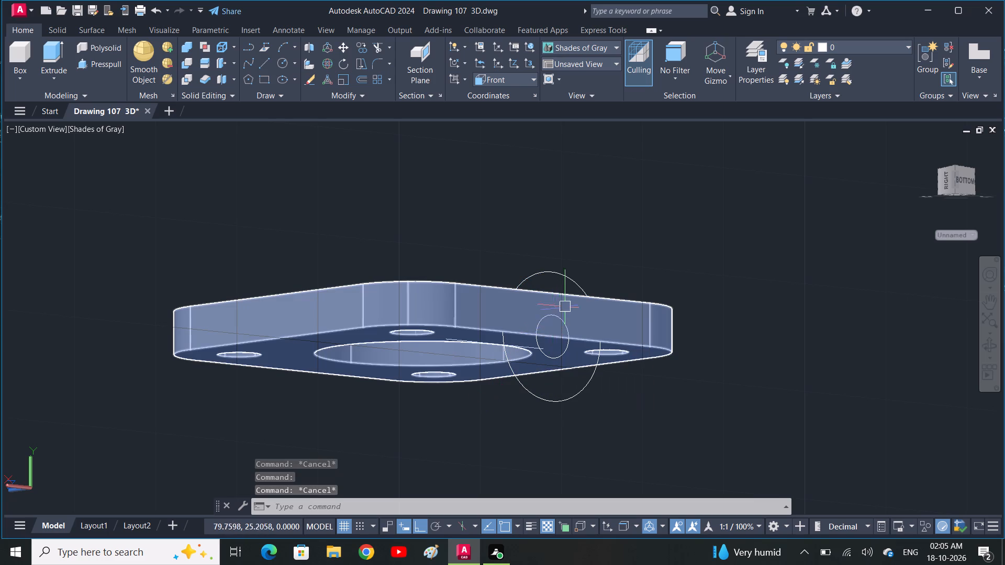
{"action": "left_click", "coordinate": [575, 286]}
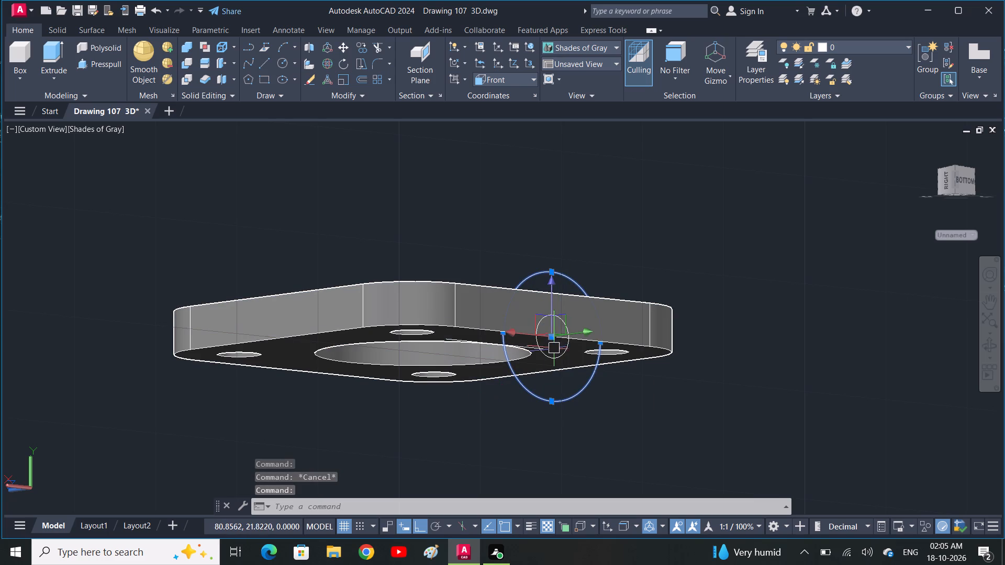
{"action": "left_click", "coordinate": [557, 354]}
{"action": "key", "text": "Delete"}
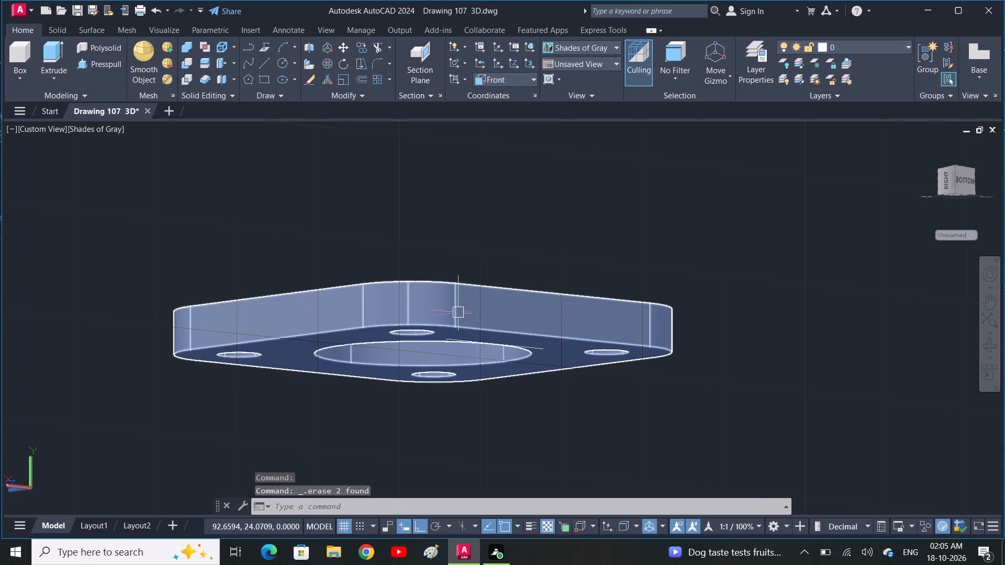
Undo the previous operations step by step, back to the flat square profile with sharp corners and five circles in the Left view.
{"action": "key", "text": "u"}
{"action": "key", "text": "space"}
{"action": "key", "text": "space"}
{"action": "key", "text": "space"}
{"action": "key", "text": "space"}
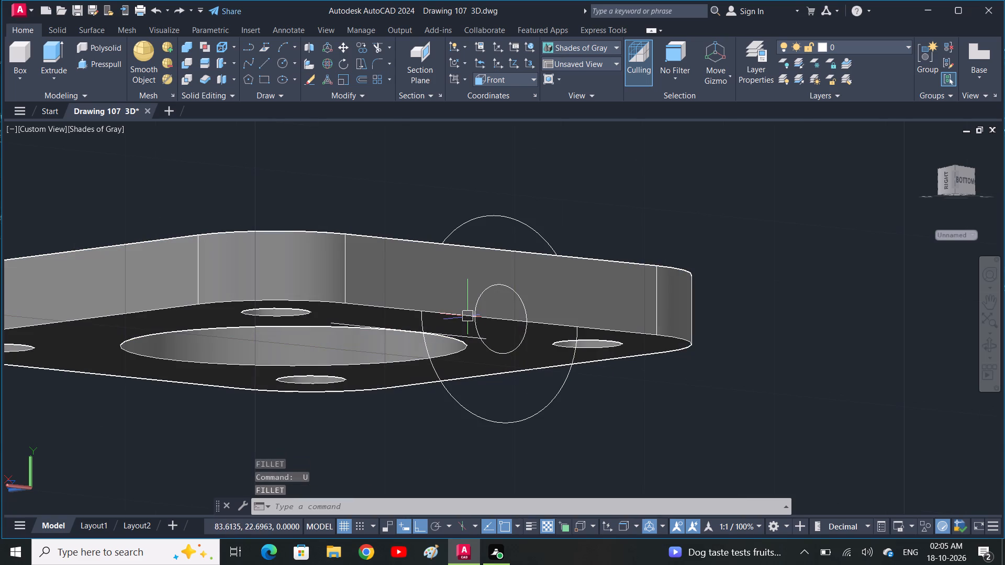
{"action": "key", "text": "space"}
{"action": "key", "text": "space"}
{"action": "key", "text": "space"}
{"action": "key", "text": "space"}
{"action": "key", "text": "space"}
{"action": "key", "text": "space"}
{"action": "key", "text": "space"}
{"action": "key", "text": "space"}
{"action": "key", "text": "space"}
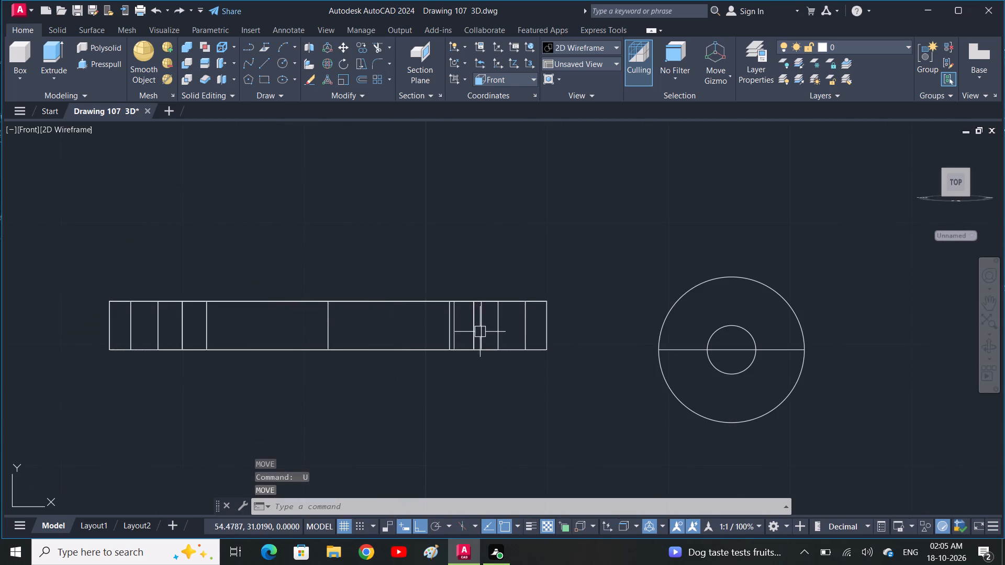
{"action": "key", "text": "space"}
{"action": "key", "text": "space"}
{"action": "key", "text": "space"}
{"action": "key", "text": "space"}
{"action": "key", "text": "space"}
{"action": "key", "text": "space"}
{"action": "key", "text": "space"}
{"action": "key", "text": "space"}
{"action": "key", "text": "space"}
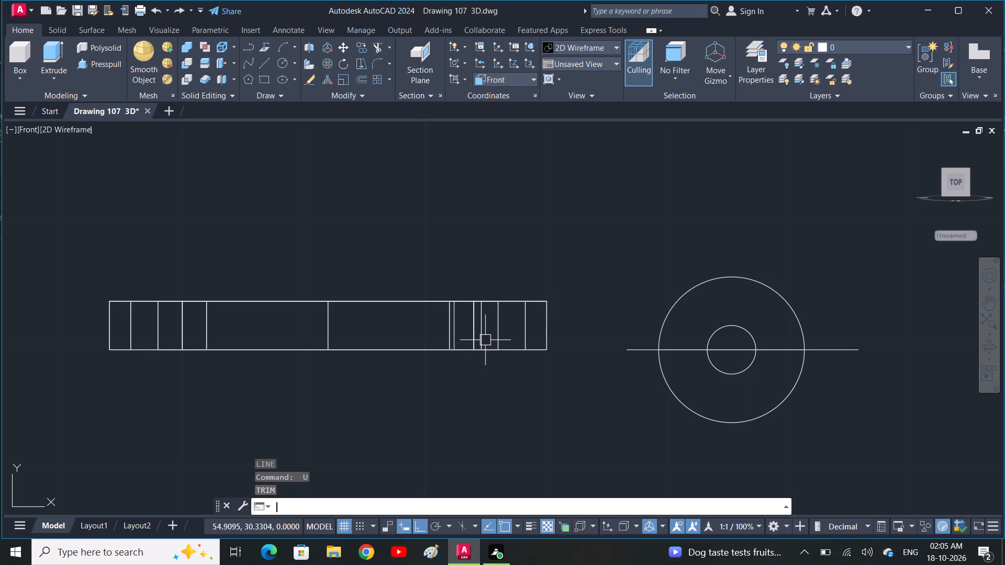
{"action": "key", "text": "space"}
{"action": "key", "text": "space"}
{"action": "key", "text": "space"}
{"action": "key", "text": "space"}
{"action": "key", "text": "space"}
{"action": "key", "text": "space"}
{"action": "key", "text": "space"}
{"action": "key", "text": "space"}
{"action": "key", "text": "space"}
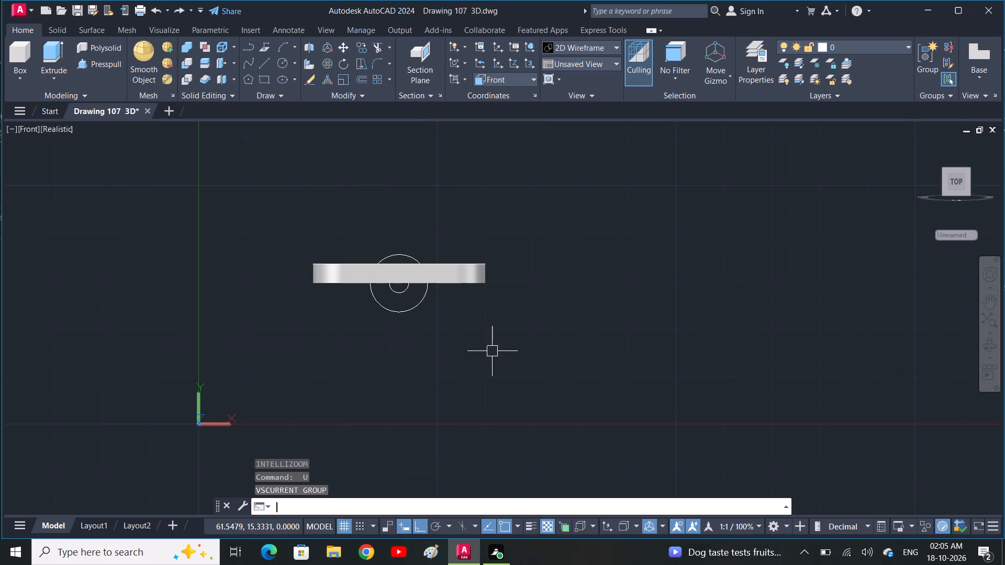
{"action": "key", "text": "space"}
{"action": "key", "text": "space"}
{"action": "key", "text": "space"}
{"action": "key", "text": "space"}
{"action": "key", "text": "space"}
{"action": "key", "text": "space"}
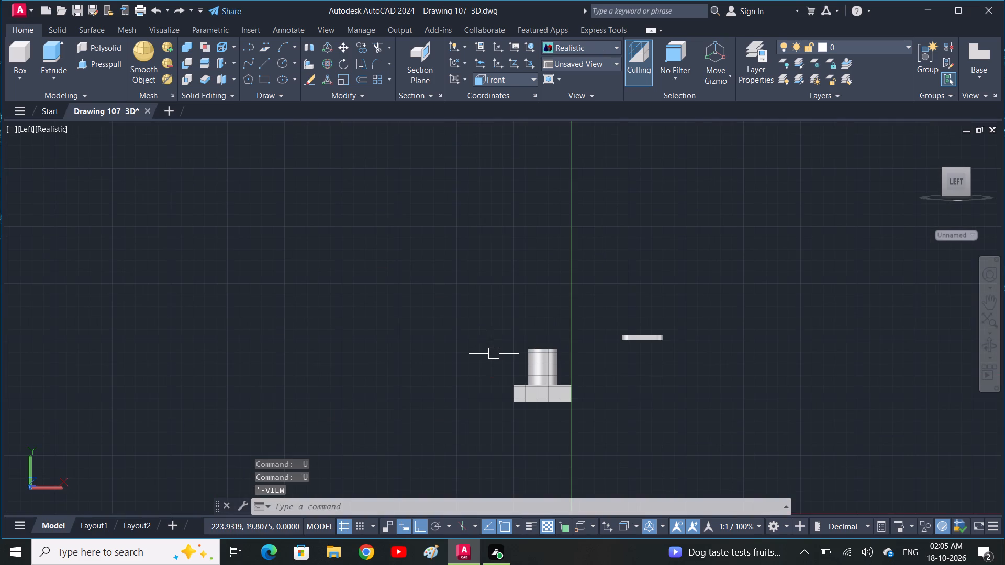
{"action": "key", "text": "space"}
{"action": "key", "text": "space"}
{"action": "key", "text": "space"}
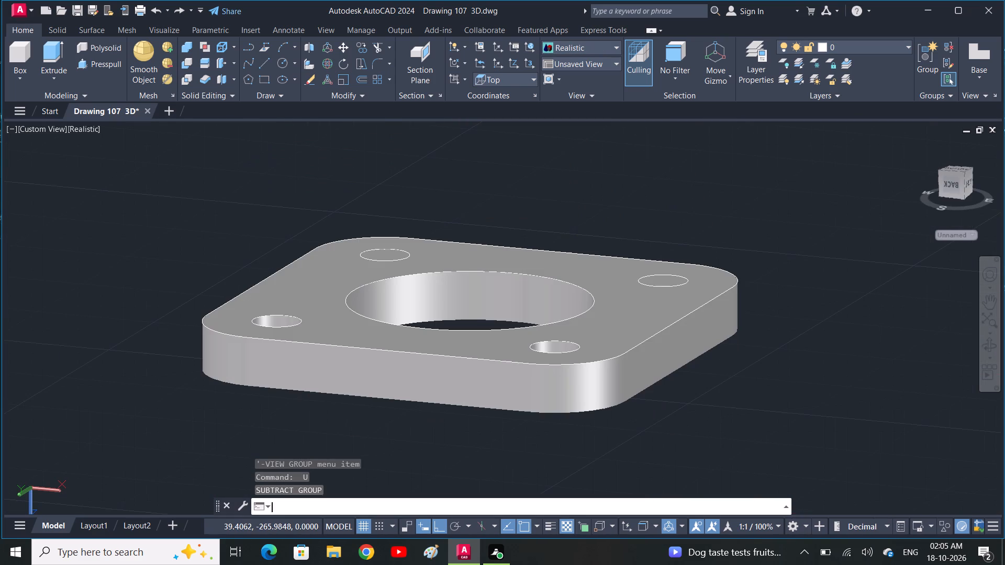
{"action": "key", "text": "space"}
{"action": "key", "text": "space"}
{"action": "key", "text": "space"}
{"action": "key", "text": "space"}
{"action": "key", "text": "space"}
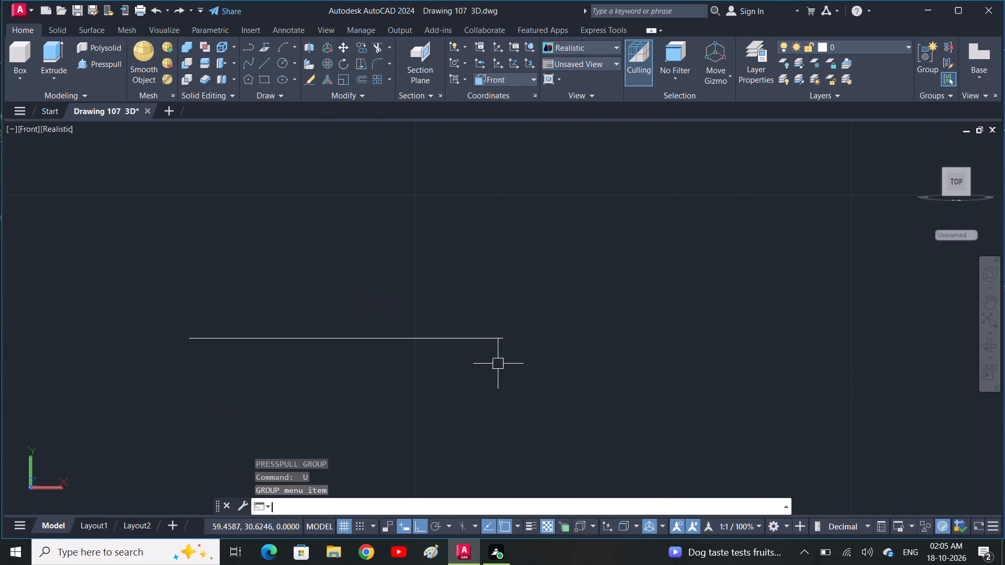
{"action": "key", "text": "space"}
{"action": "key", "text": "space"}
{"action": "key", "text": "space"}
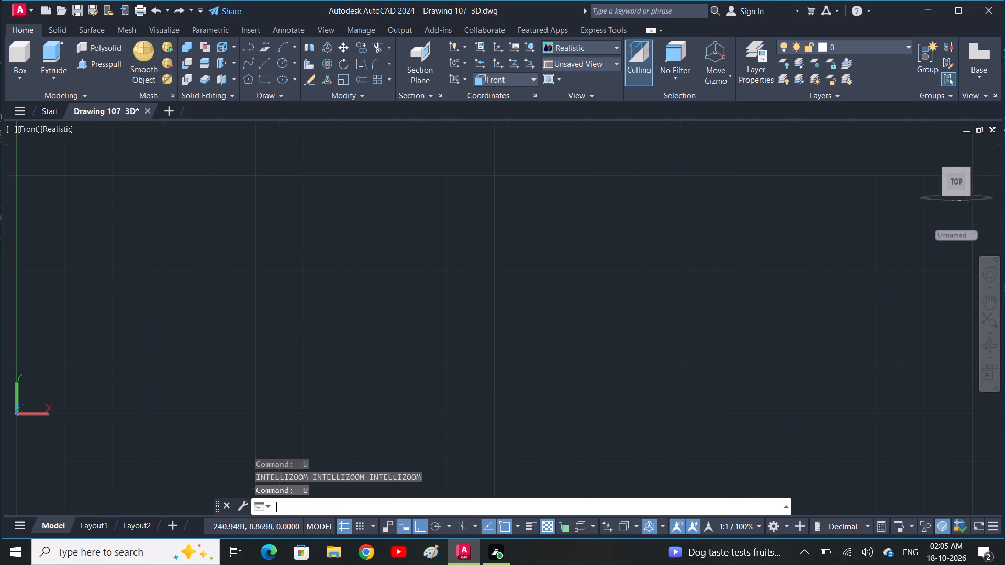
{"action": "key", "text": "space"}
{"action": "key", "text": "space"}
{"action": "key", "text": "space"}
{"action": "key", "text": "space"}
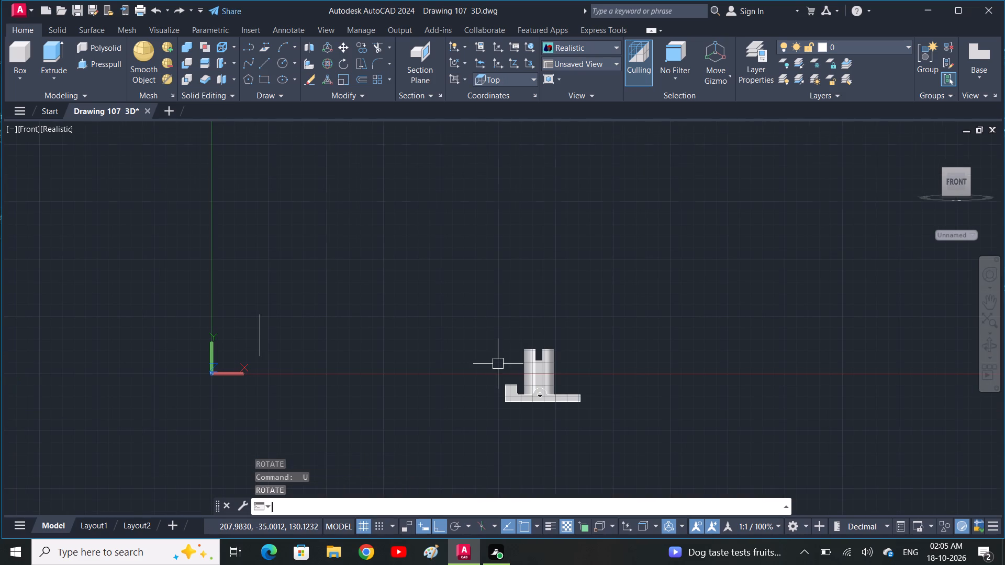
{"action": "key", "text": "space"}
{"action": "key", "text": "space"}
{"action": "key", "text": "space"}
{"action": "key", "text": "space"}
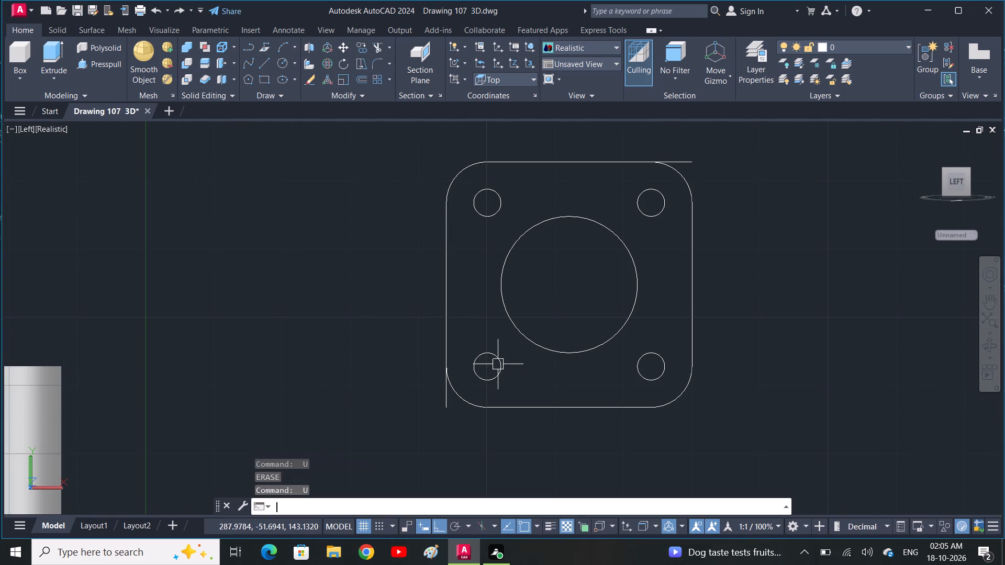
{"action": "key", "text": "space"}
{"action": "key", "text": "space"}
{"action": "key", "text": "space"}
{"action": "key", "text": "space"}
{"action": "key", "text": "space"}
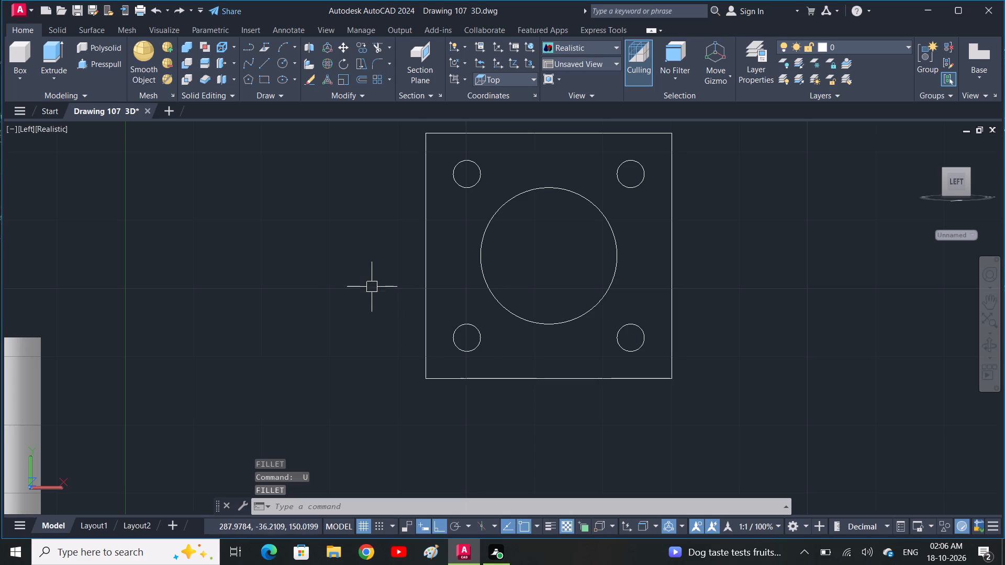
Switch the viewport to the Front view.
{"action": "middle_click_drag", "start_coordinate": [384, 325], "coordinate": [418, 334]}
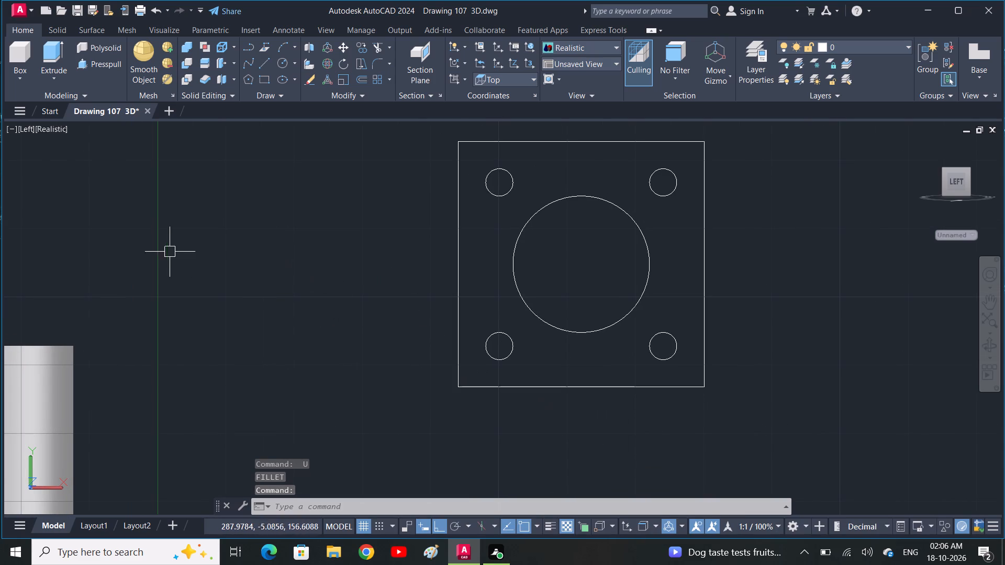
{"action": "left_click", "coordinate": [25, 132]}
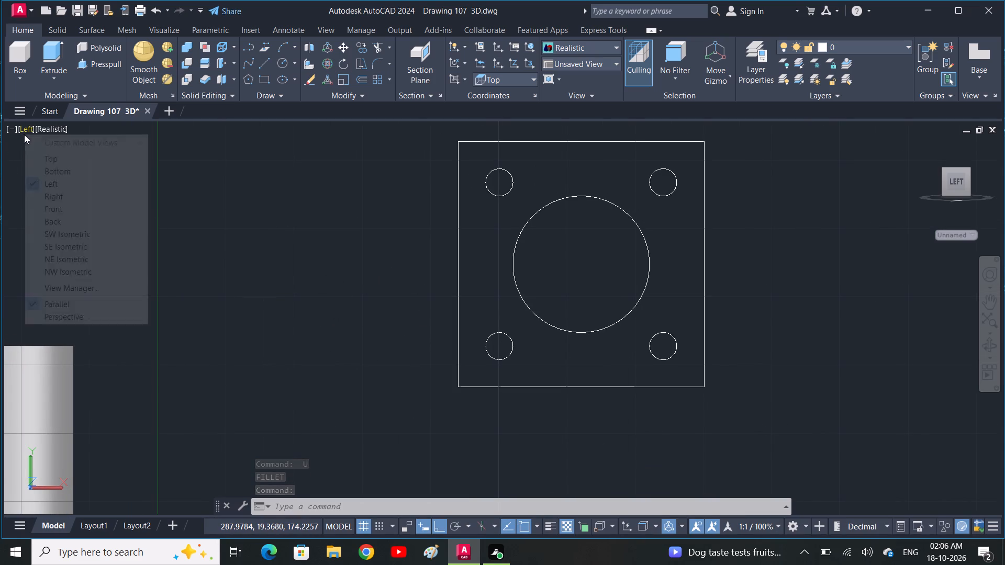
{"action": "left_click", "coordinate": [56, 209]}
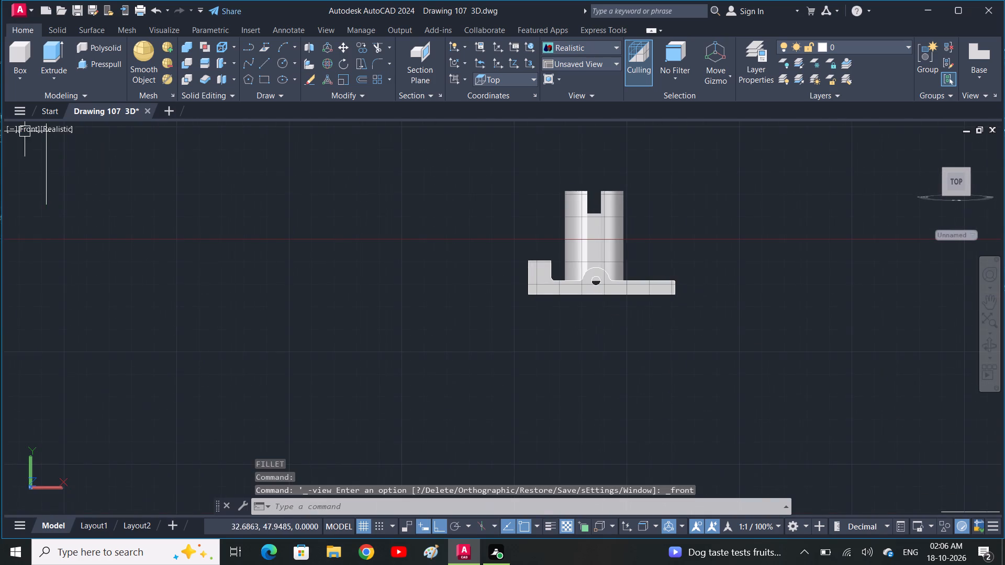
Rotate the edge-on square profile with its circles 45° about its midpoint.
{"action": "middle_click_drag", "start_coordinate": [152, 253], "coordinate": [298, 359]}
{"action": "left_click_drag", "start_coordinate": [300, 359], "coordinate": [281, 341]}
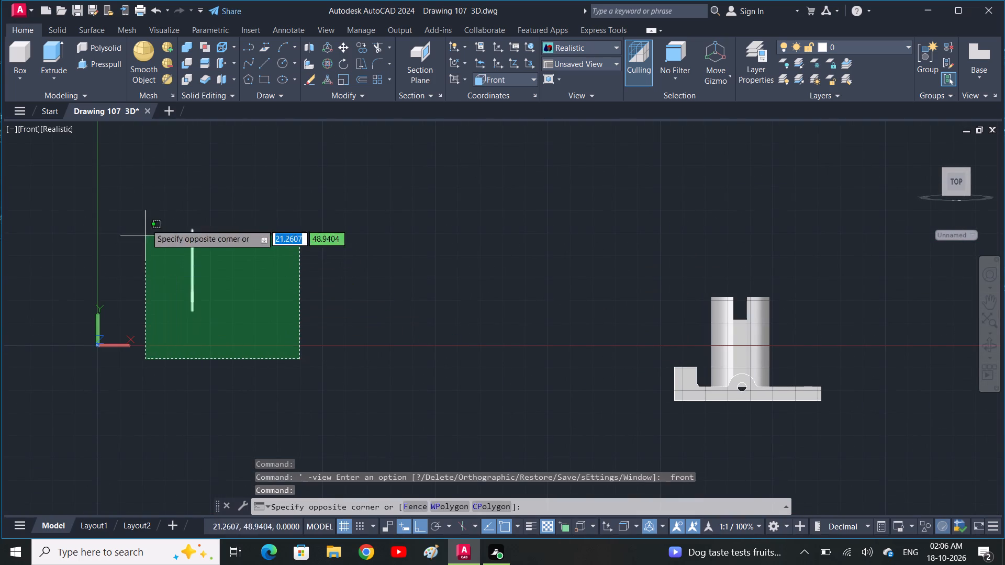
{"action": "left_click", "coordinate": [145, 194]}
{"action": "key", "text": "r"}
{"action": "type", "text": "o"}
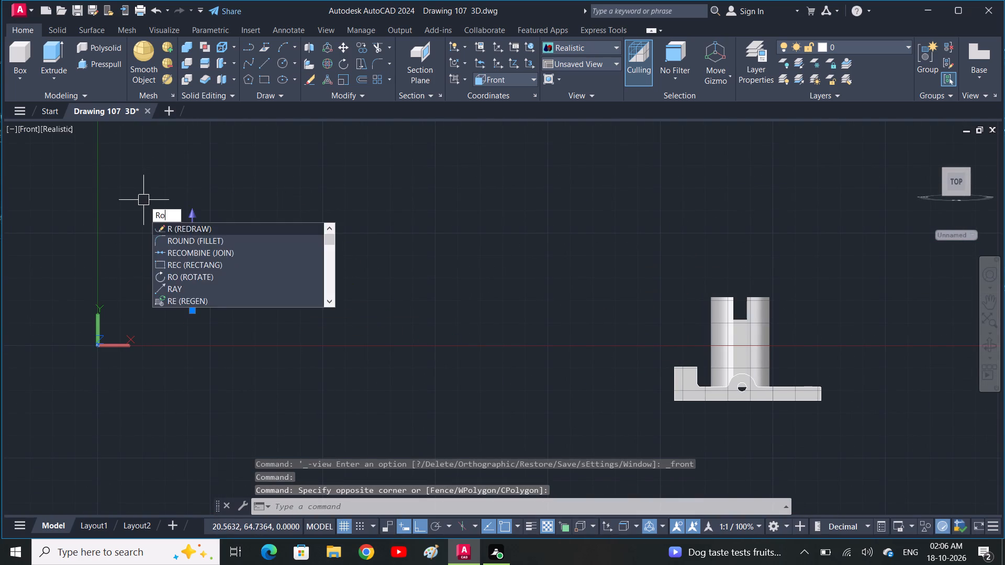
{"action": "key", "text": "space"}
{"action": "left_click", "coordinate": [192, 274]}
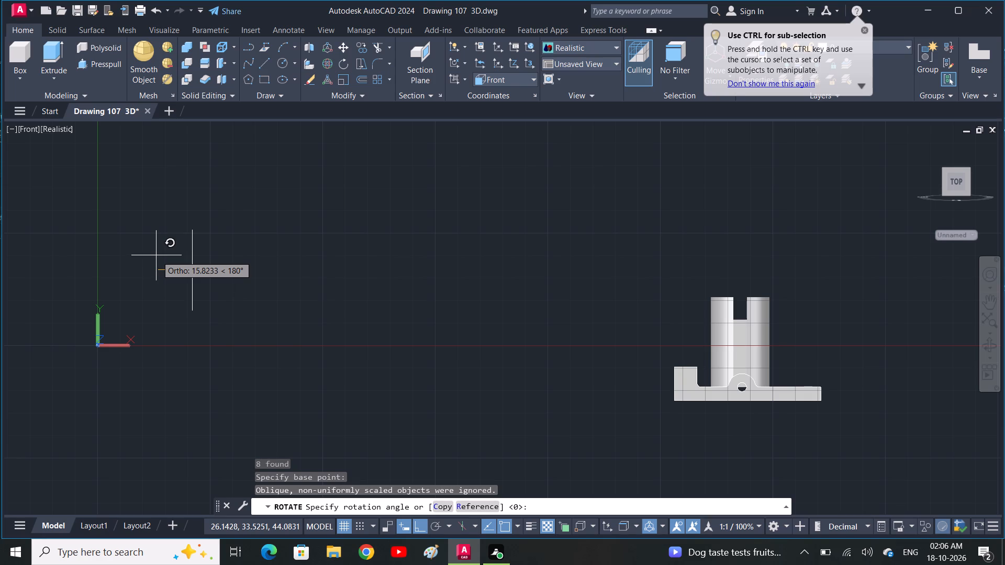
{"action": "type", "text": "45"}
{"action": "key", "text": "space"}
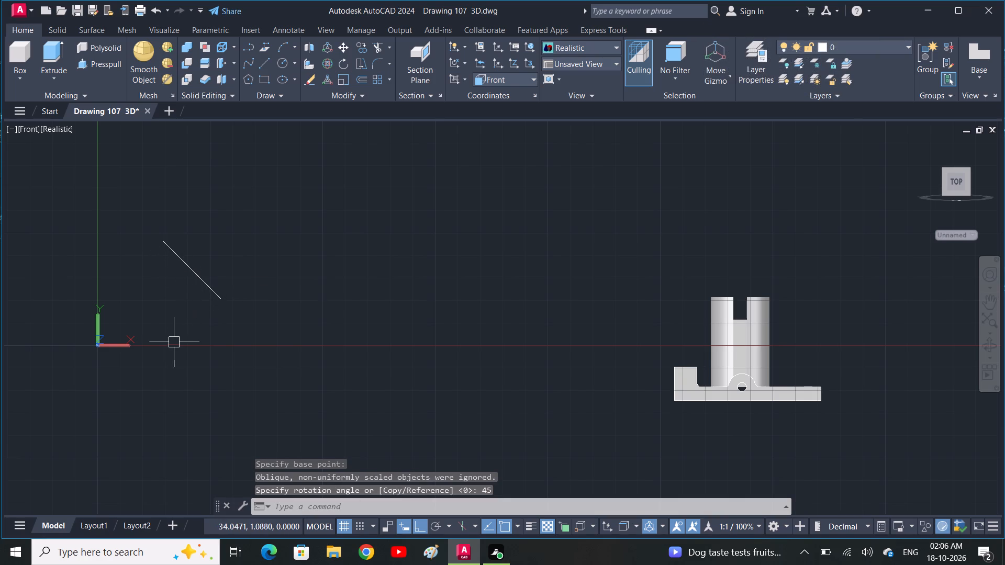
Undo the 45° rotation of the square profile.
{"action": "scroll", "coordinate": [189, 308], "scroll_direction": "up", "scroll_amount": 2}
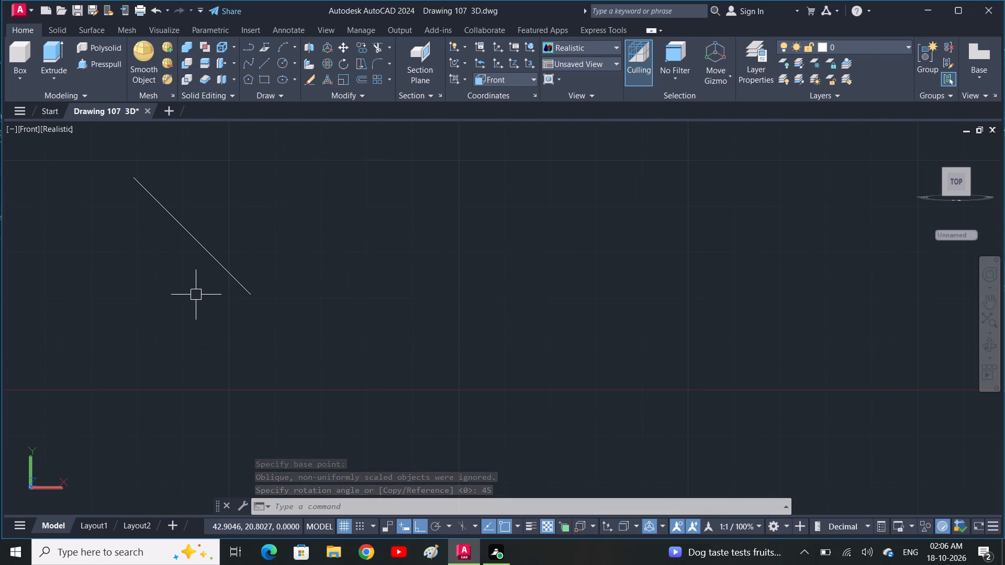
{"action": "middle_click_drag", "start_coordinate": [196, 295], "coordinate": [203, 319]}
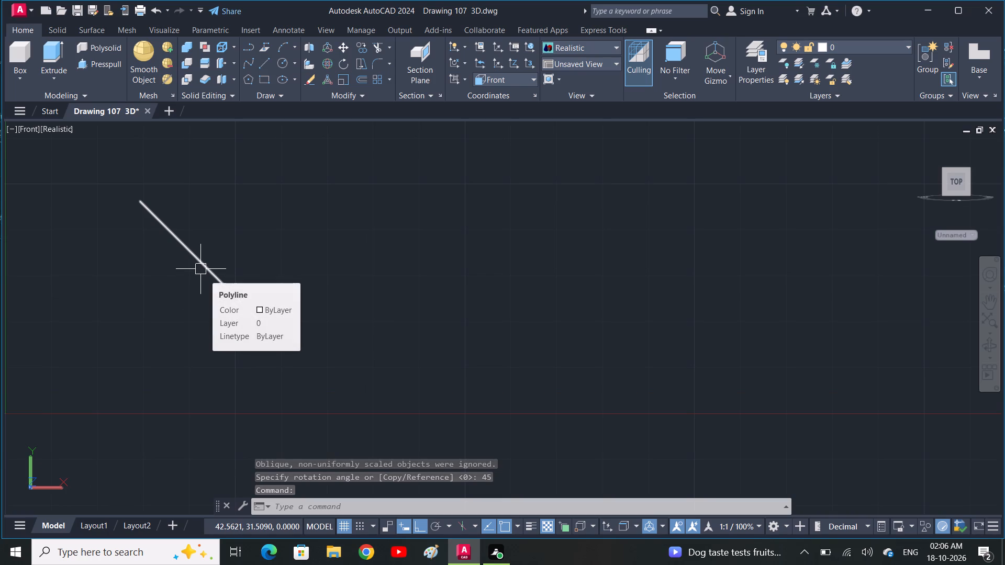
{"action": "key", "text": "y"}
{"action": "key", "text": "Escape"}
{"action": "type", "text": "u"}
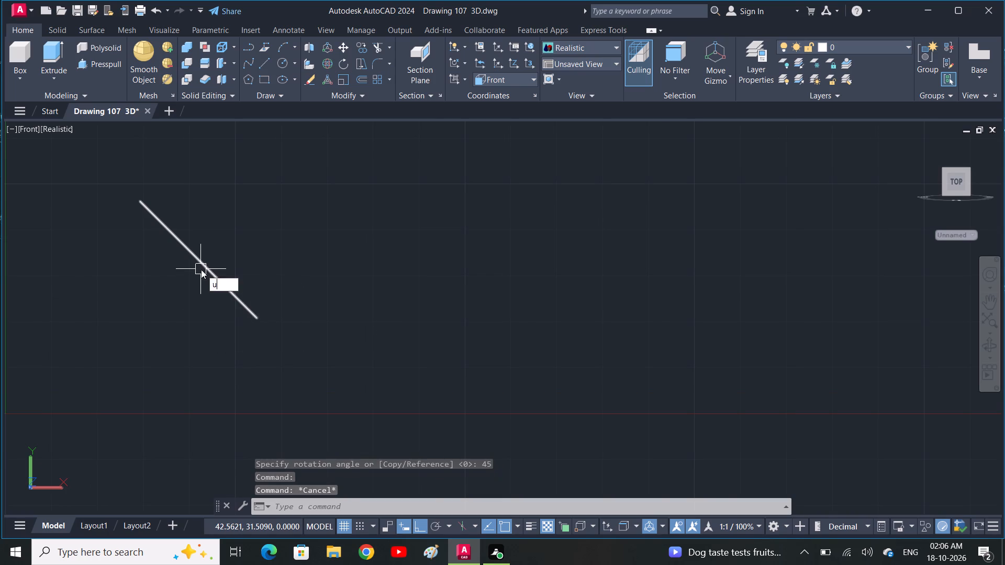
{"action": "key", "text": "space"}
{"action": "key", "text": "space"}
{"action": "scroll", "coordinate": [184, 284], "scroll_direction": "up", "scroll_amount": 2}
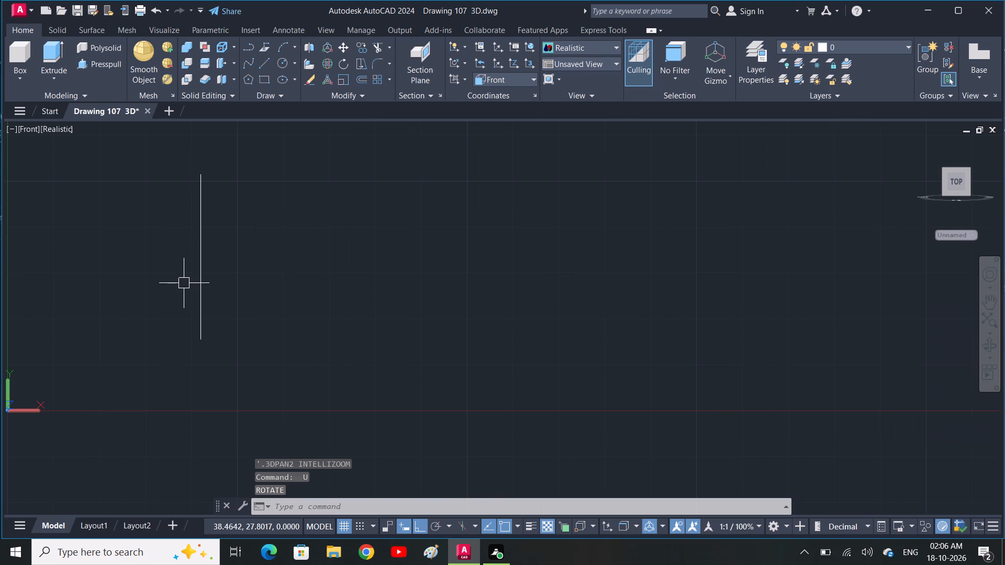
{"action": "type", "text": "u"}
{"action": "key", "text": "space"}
Rotate the whole square profile a quarter turn about its midpoint so it lies horizontally in the Front view.
{"action": "scroll", "coordinate": [188, 282], "scroll_direction": "down", "scroll_amount": 1}
{"action": "middle_click_drag", "start_coordinate": [204, 298], "coordinate": [275, 323]}
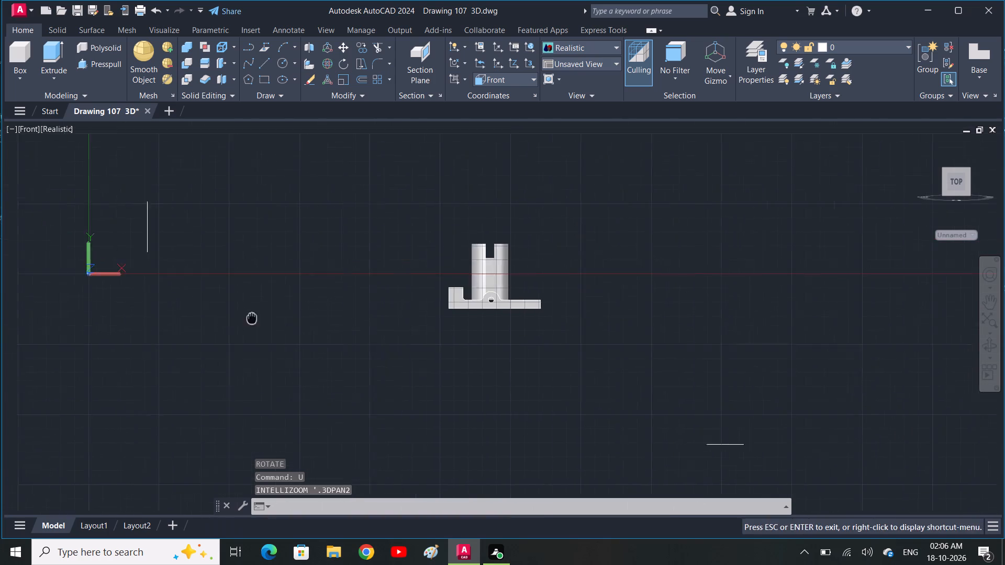
{"action": "middle_click_drag", "start_coordinate": [275, 323], "coordinate": [457, 375]}
{"action": "scroll", "coordinate": [434, 363], "scroll_direction": "up", "scroll_amount": 2}
{"action": "left_click_drag", "start_coordinate": [385, 323], "coordinate": [378, 317]}
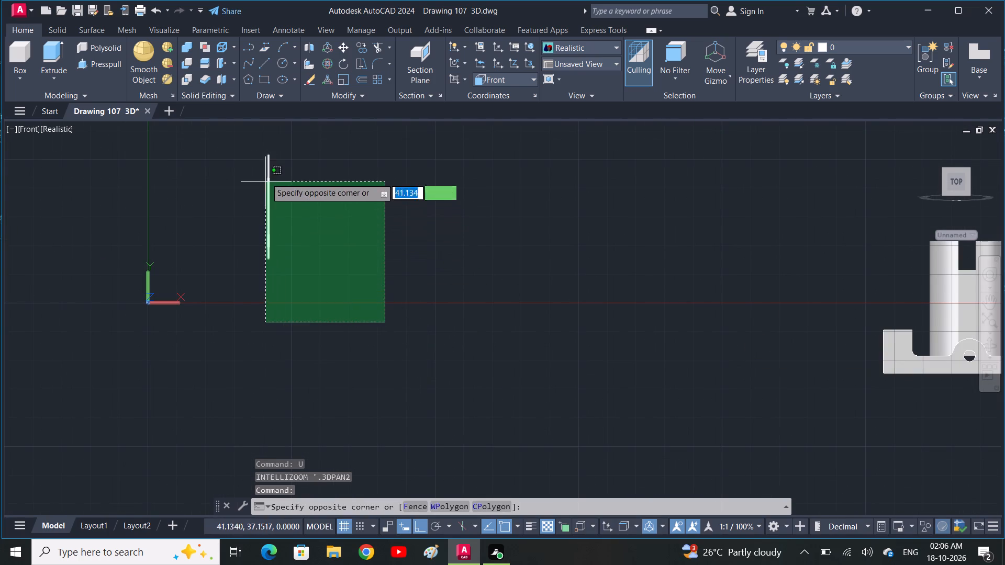
{"action": "left_click", "coordinate": [244, 125]}
{"action": "key", "text": "r"}
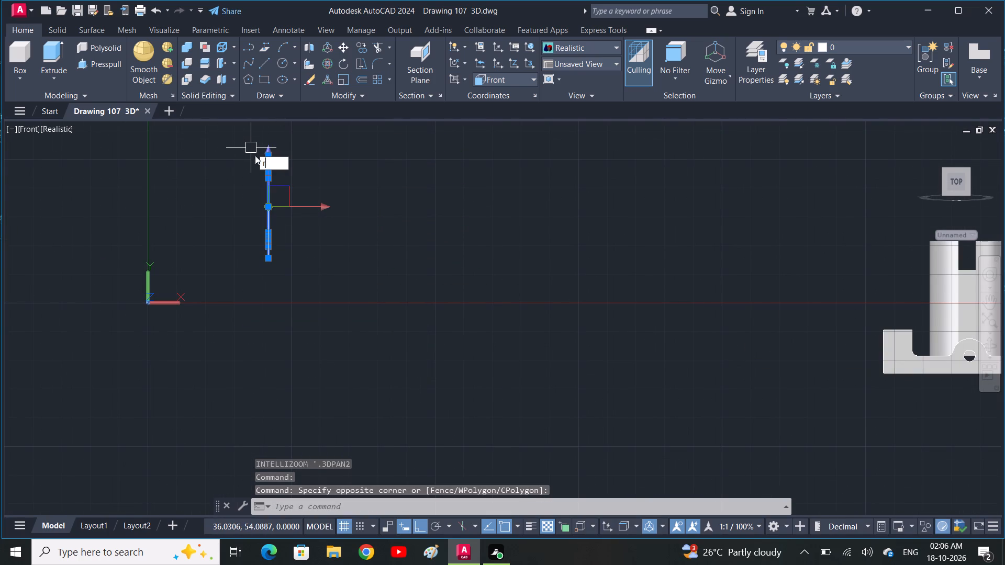
{"action": "type", "text": "o"}
{"action": "key", "text": "space"}
{"action": "left_click", "coordinate": [271, 207]}
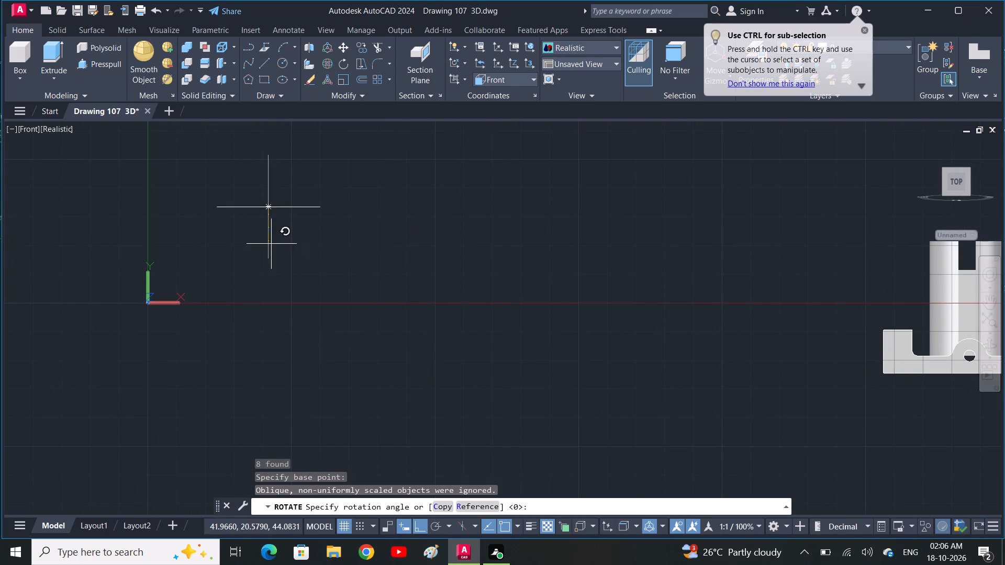
{"action": "left_click", "coordinate": [272, 280]}
Draw a circle of radius 2 centred on the midpoint of the horizontal profile.
{"action": "scroll", "coordinate": [276, 277], "scroll_direction": "up", "scroll_amount": 1}
{"action": "middle_click_drag", "start_coordinate": [276, 265], "coordinate": [344, 381]}
{"action": "scroll", "coordinate": [354, 358], "scroll_direction": "up", "scroll_amount": 1}
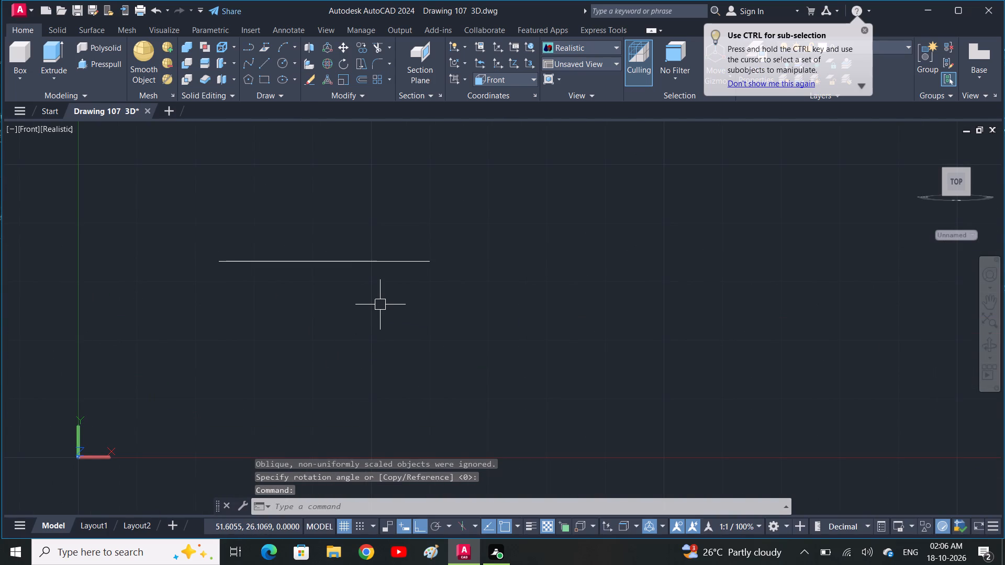
{"action": "type", "text": "c"}
{"action": "key", "text": "space"}
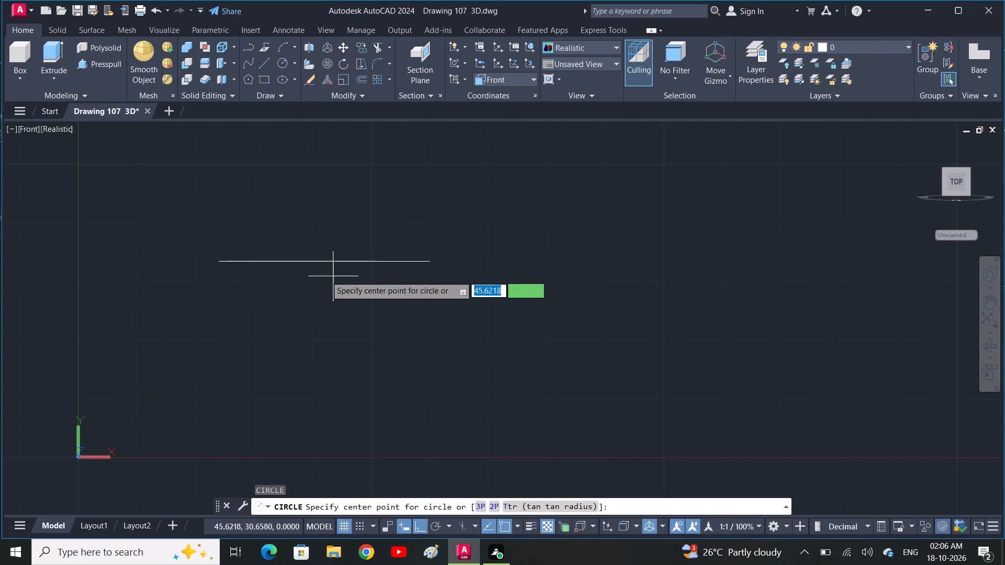
{"action": "left_click", "coordinate": [326, 256]}
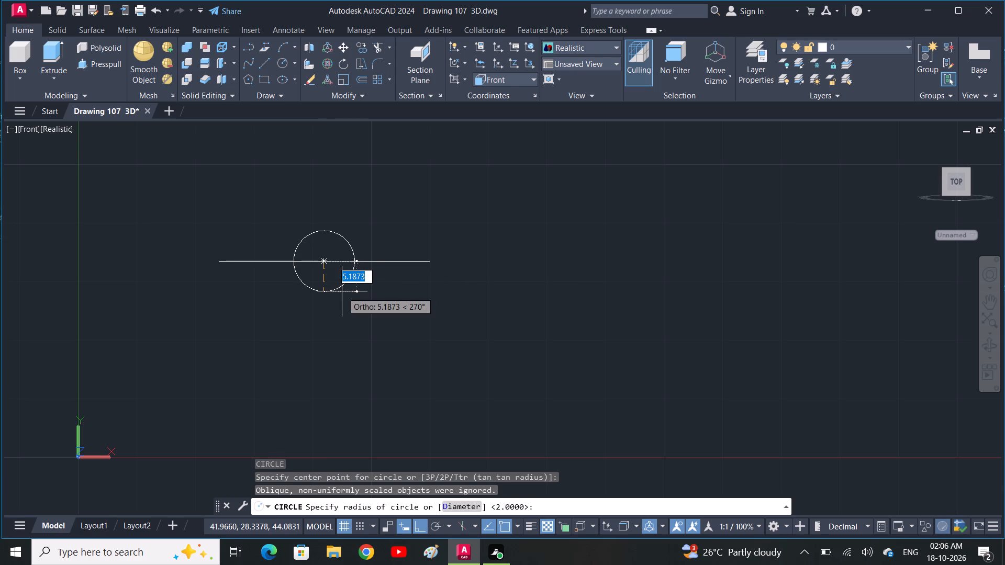
{"action": "type", "text": "2"}
{"action": "key", "text": "space"}
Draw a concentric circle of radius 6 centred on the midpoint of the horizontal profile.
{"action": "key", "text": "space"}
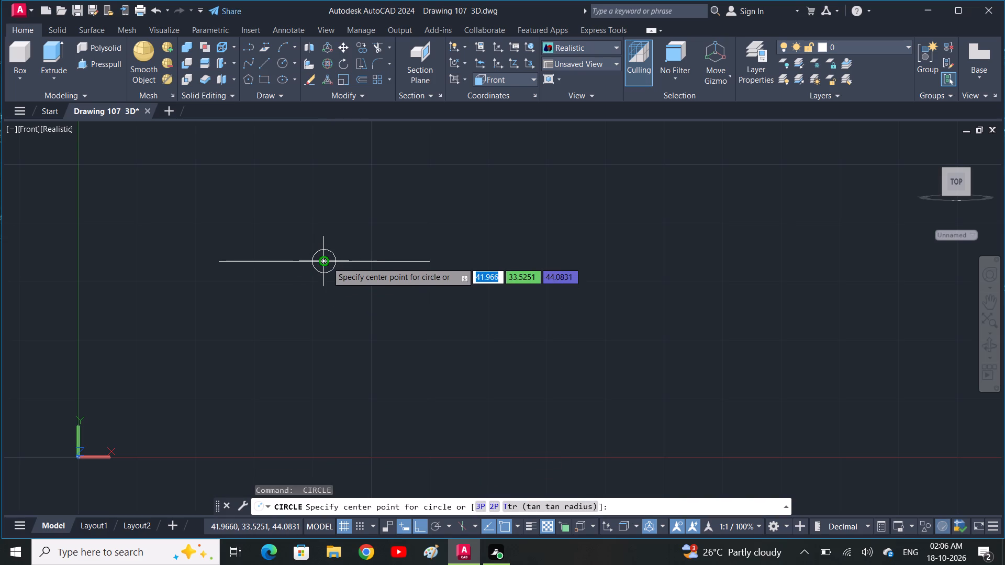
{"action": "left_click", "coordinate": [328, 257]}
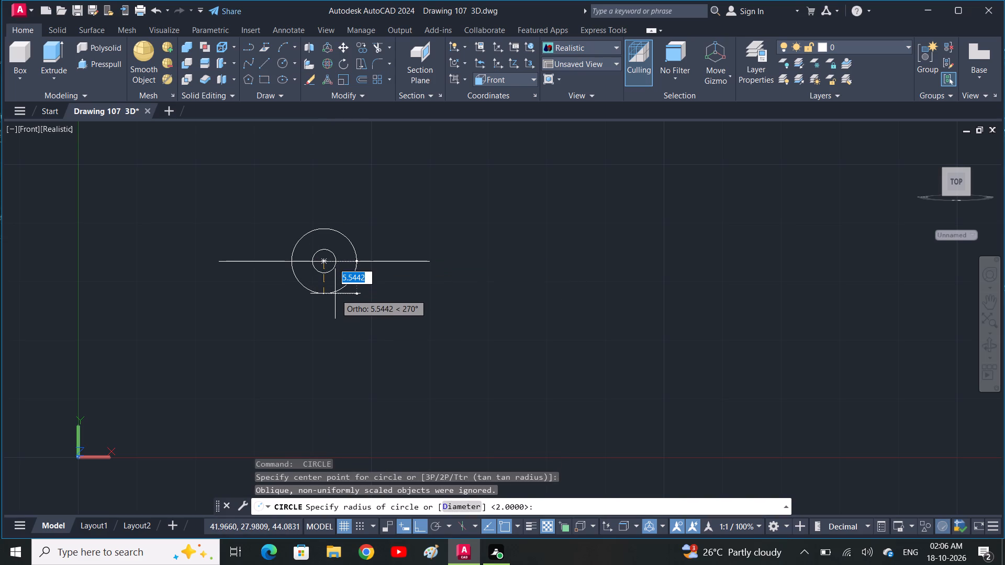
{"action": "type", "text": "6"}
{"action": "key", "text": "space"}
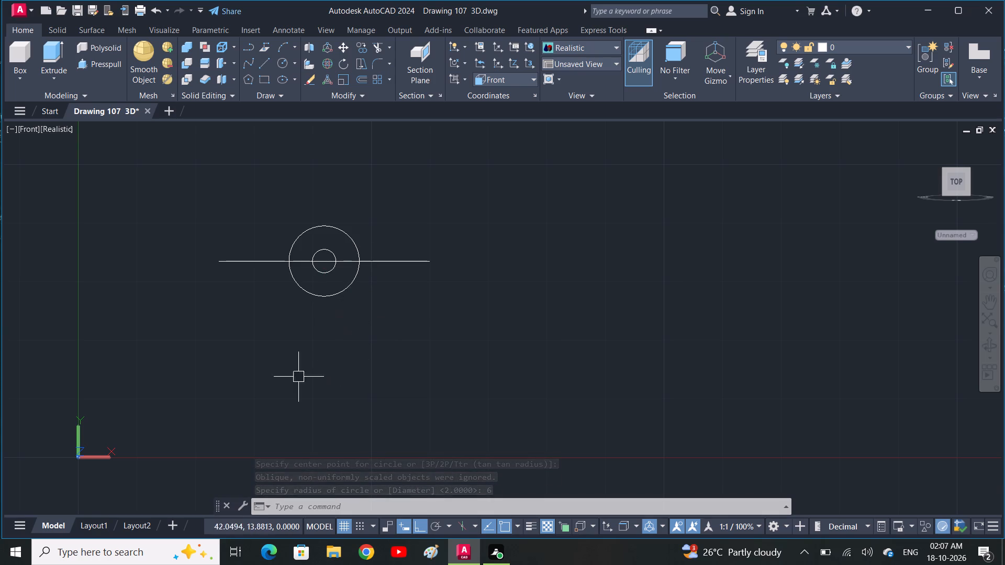
Examine how the two concentric circles sit against the square plate profile from several 3D angles.
{"action": "scroll", "coordinate": [161, 171], "scroll_direction": "up", "scroll_amount": 1}
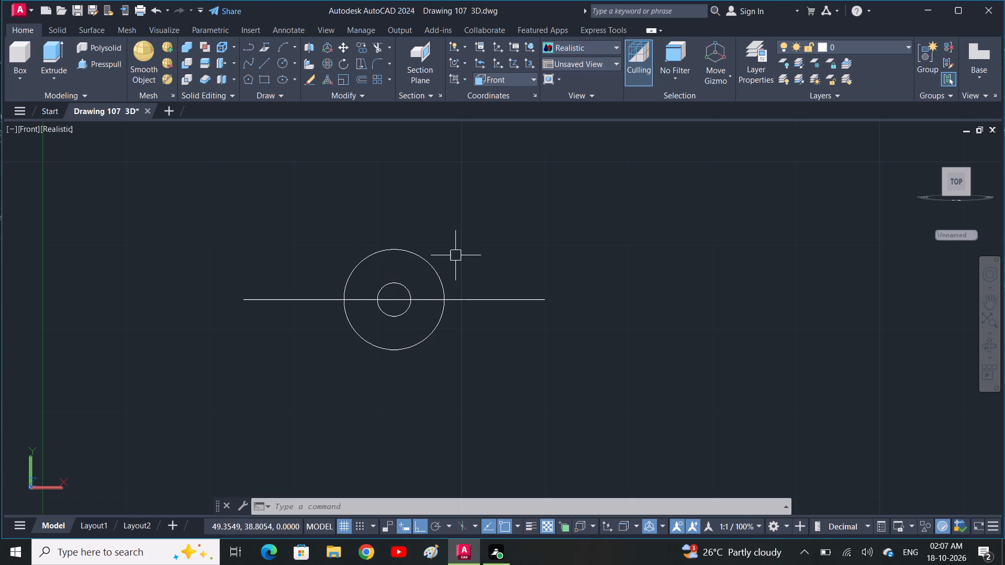
{"action": "middle_click_drag", "start_coordinate": [456, 256], "coordinate": [422, 261]}
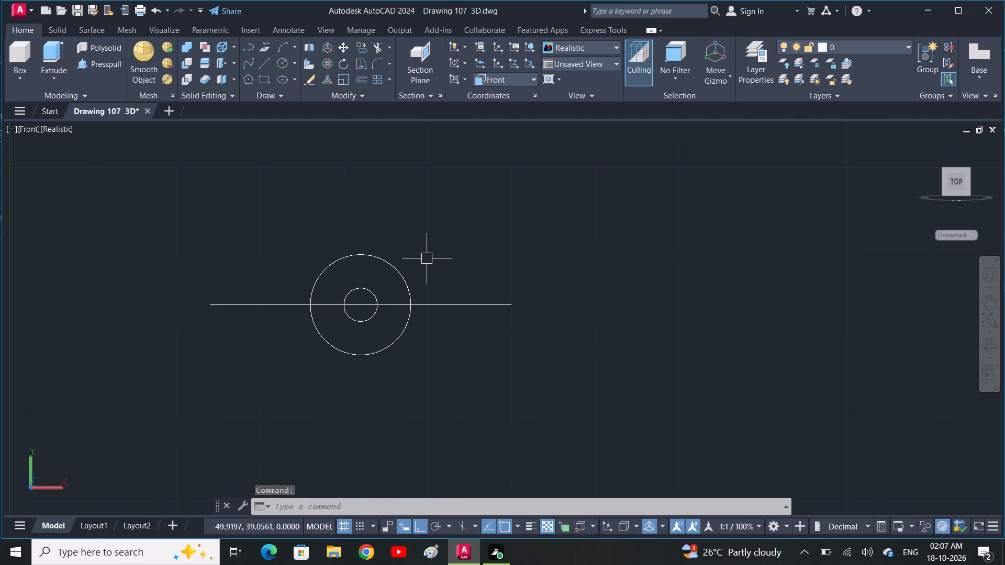
{"action": "middle_click_drag", "start_coordinate": [433, 257], "coordinate": [422, 267], "text": "shift"}
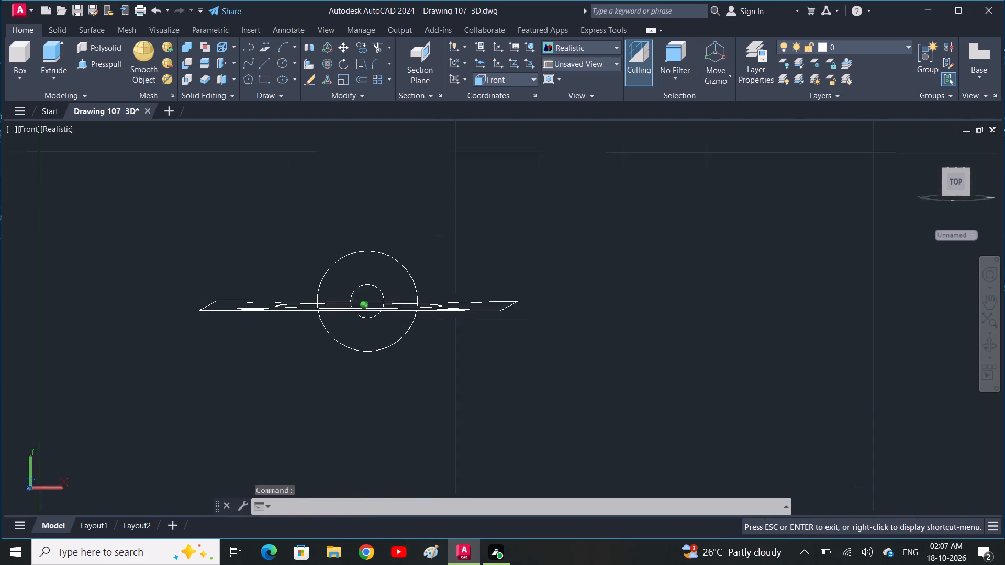
{"action": "middle_click_drag", "start_coordinate": [422, 267], "coordinate": [405, 329], "text": "shift"}
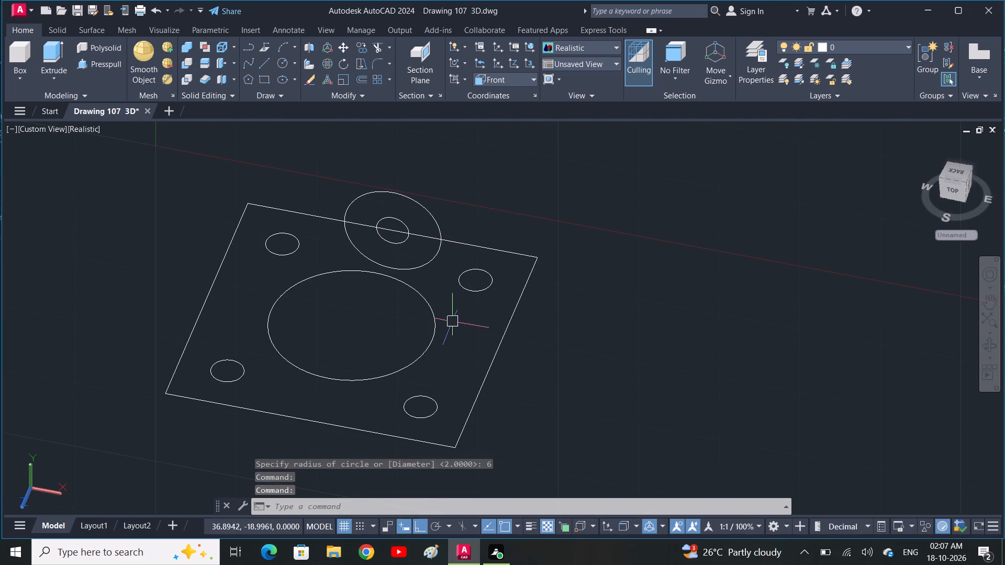
{"action": "middle_click_drag", "start_coordinate": [563, 437], "coordinate": [272, 345], "text": "shift"}
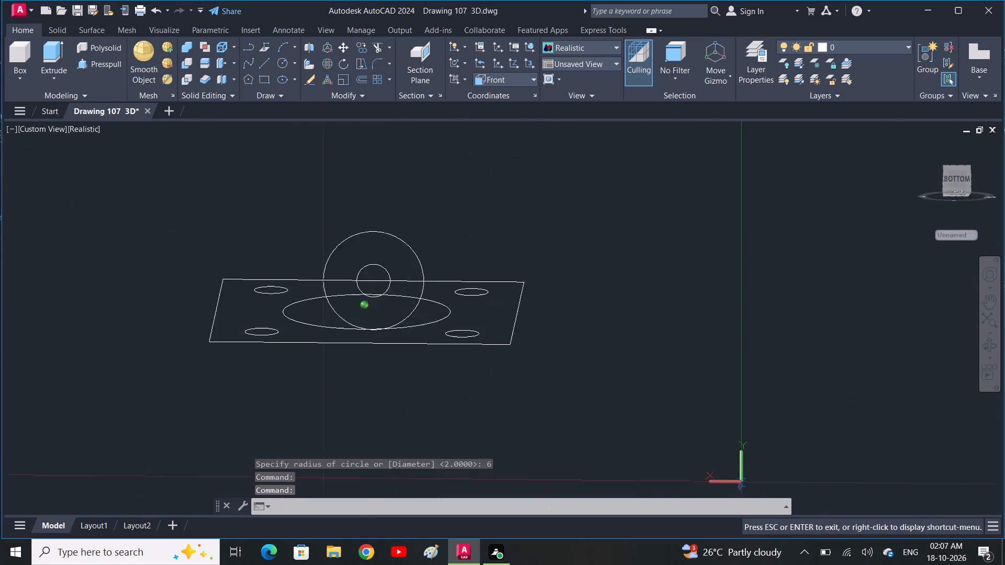
{"action": "middle_click_drag", "start_coordinate": [272, 345], "coordinate": [252, 399], "text": "shift"}
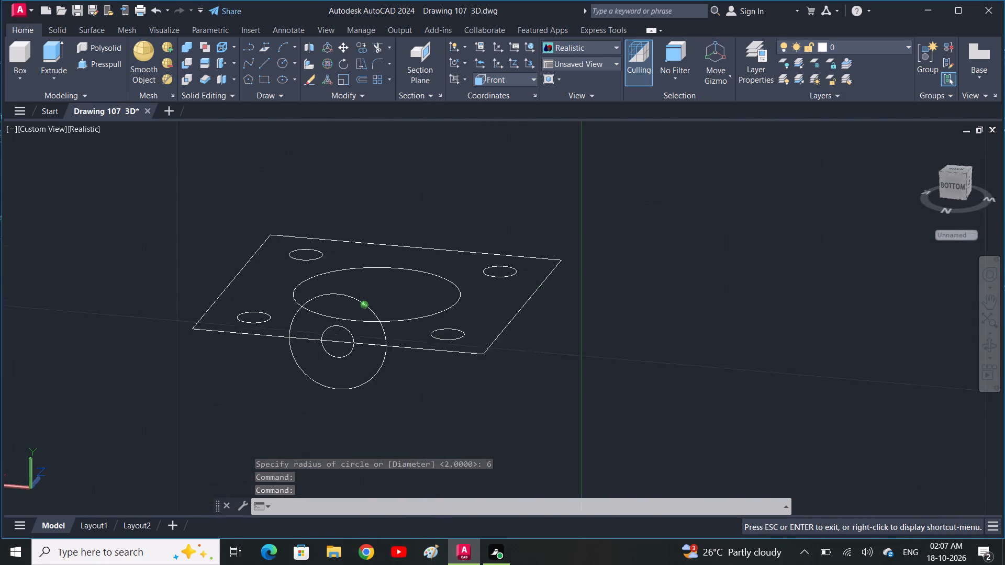
{"action": "middle_click_drag", "start_coordinate": [252, 399], "coordinate": [263, 376], "text": "shift"}
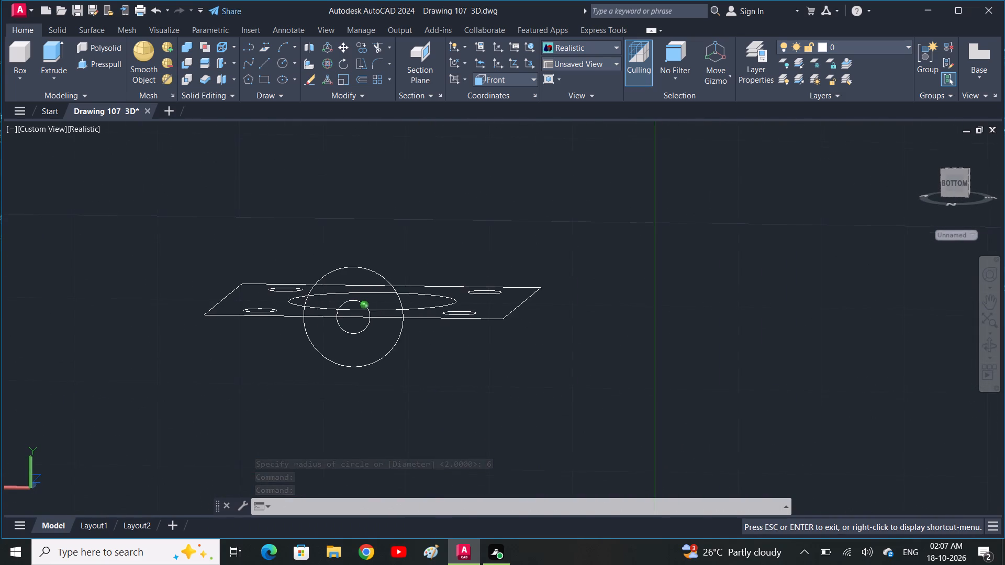
{"action": "middle_click_drag", "start_coordinate": [263, 376], "coordinate": [265, 400], "text": "shift"}
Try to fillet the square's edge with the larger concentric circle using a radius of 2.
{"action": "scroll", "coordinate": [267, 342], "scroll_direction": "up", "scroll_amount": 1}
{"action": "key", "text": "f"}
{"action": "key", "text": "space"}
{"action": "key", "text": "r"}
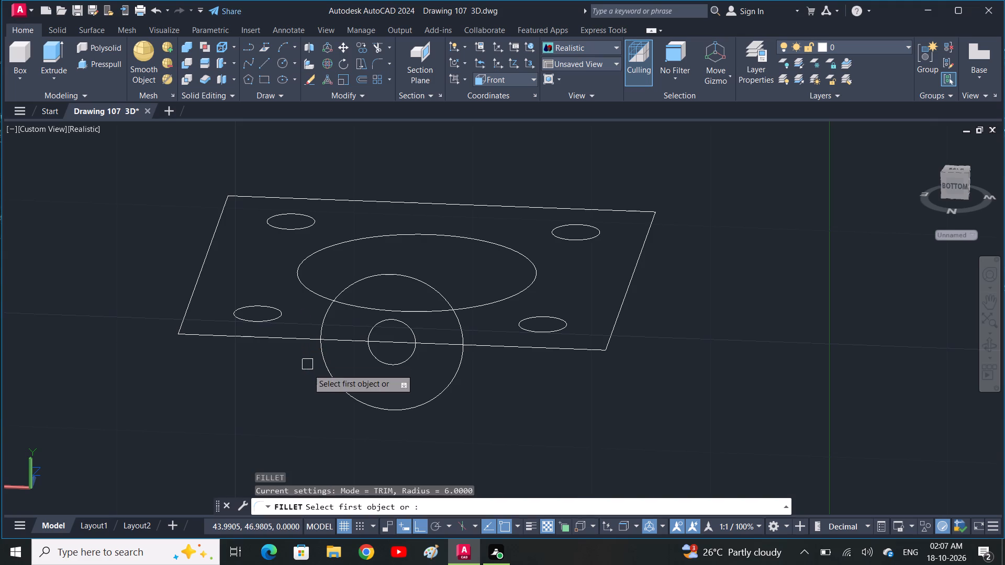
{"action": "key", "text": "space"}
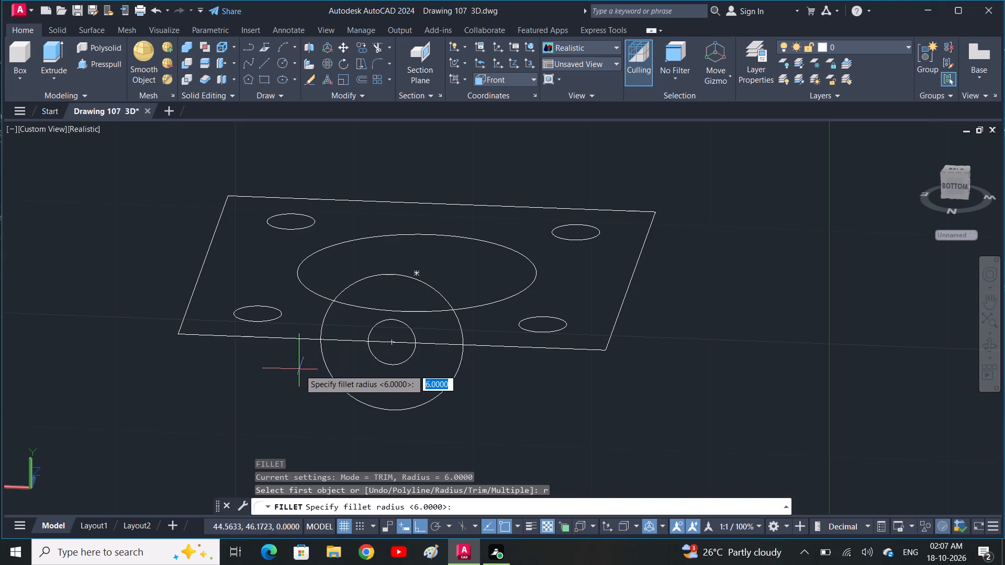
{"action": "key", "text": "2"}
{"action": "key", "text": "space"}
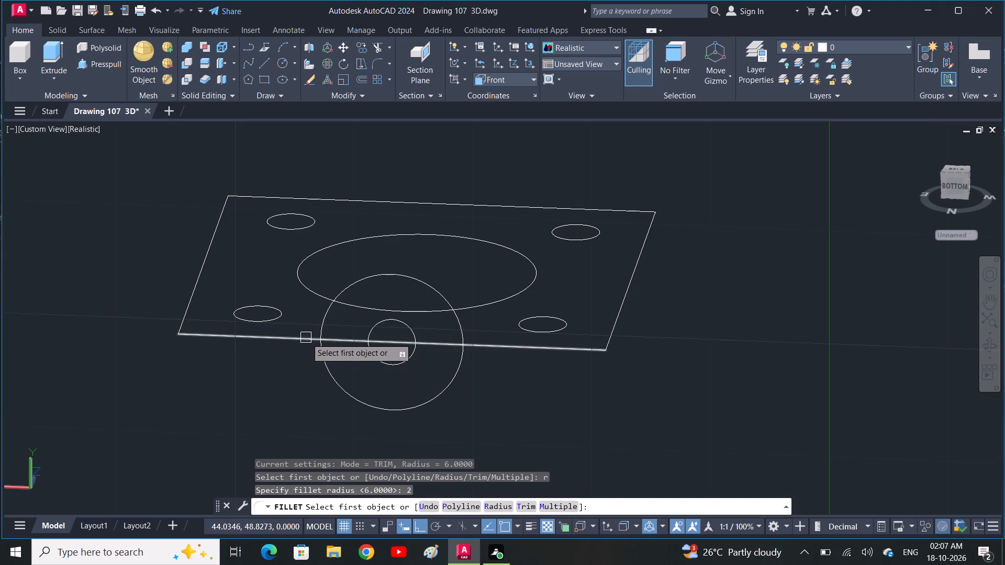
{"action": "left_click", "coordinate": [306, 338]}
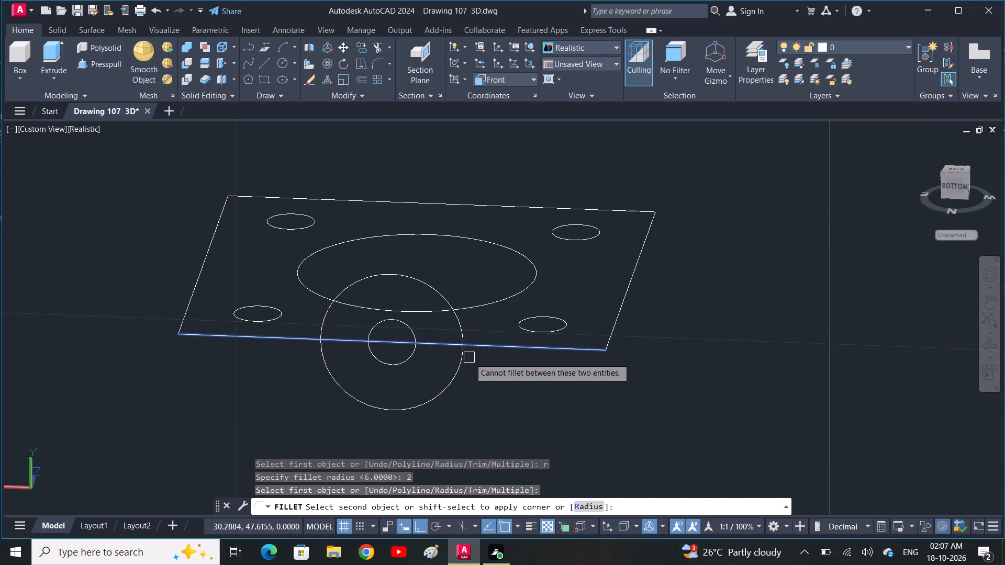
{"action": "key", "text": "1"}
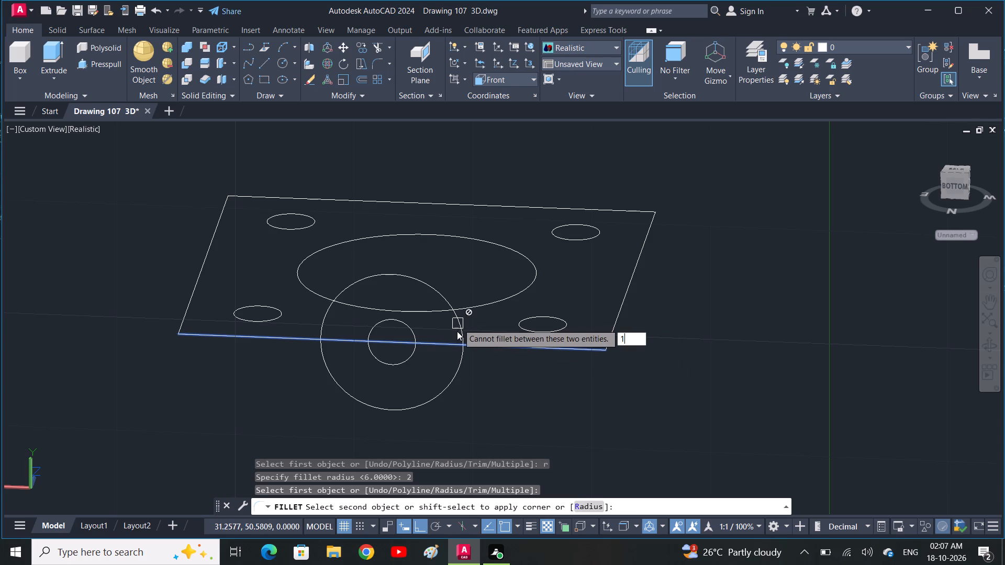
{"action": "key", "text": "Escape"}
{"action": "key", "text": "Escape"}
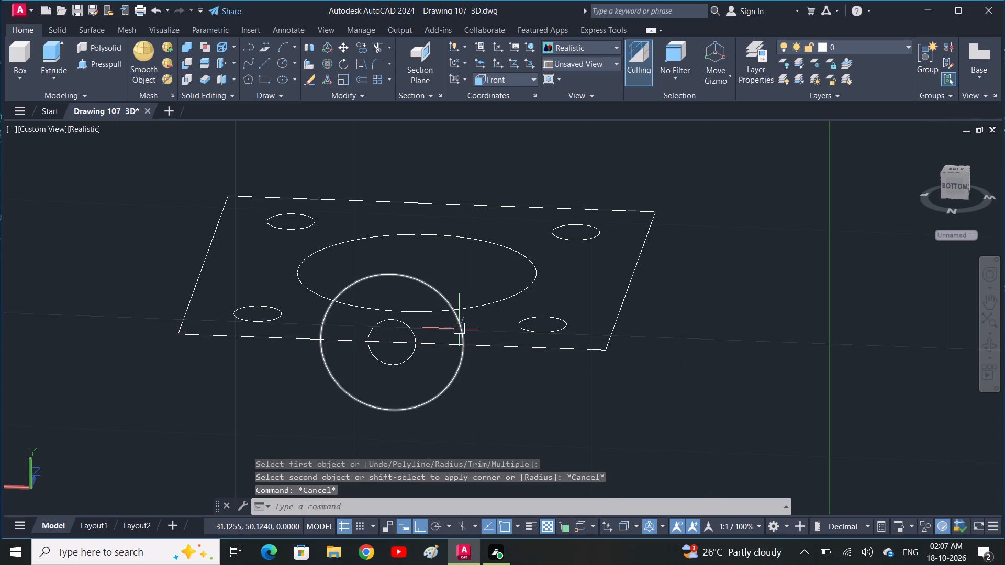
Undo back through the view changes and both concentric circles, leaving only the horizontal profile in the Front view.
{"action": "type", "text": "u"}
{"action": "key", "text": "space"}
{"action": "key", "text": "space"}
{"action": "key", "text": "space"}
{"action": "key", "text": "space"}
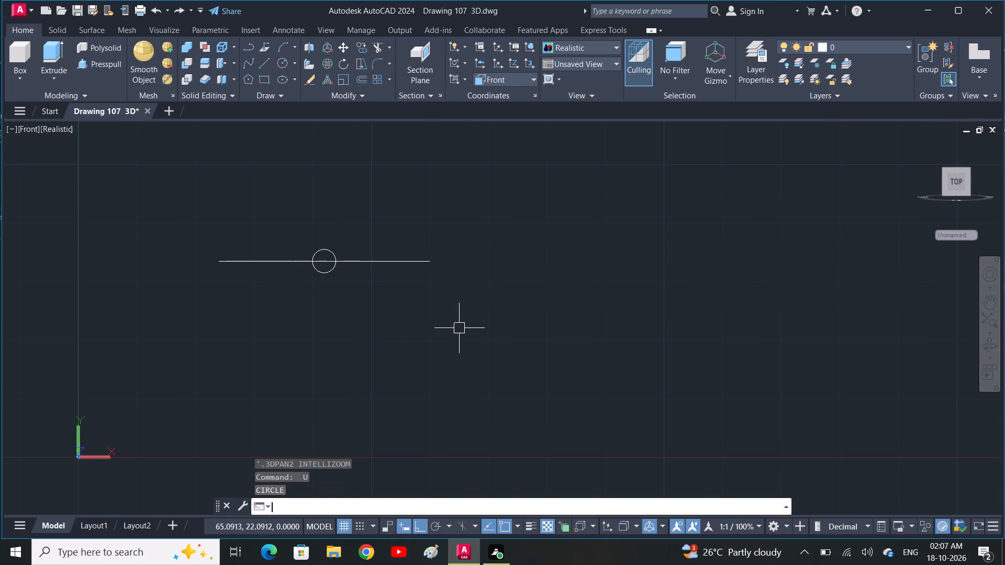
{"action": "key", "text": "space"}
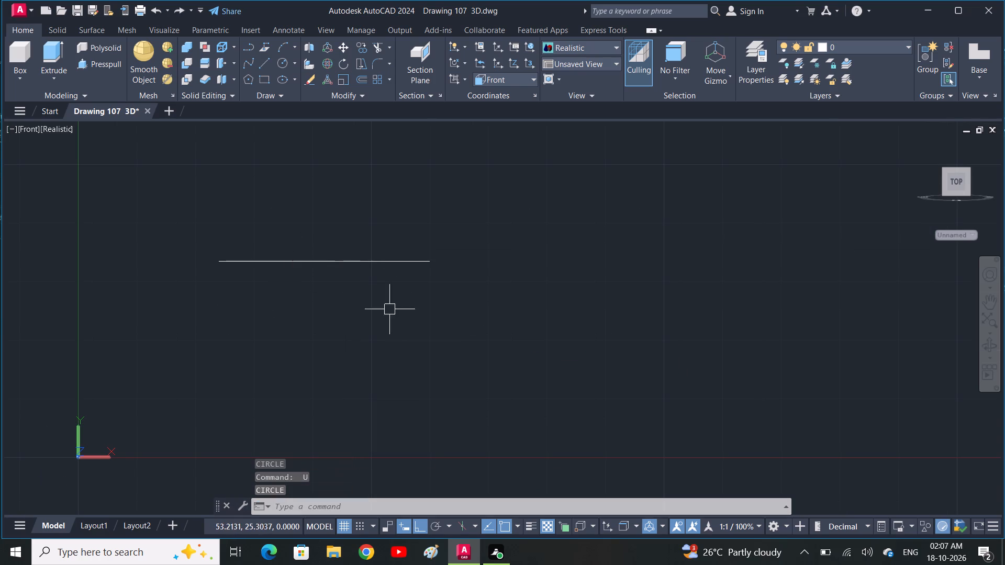
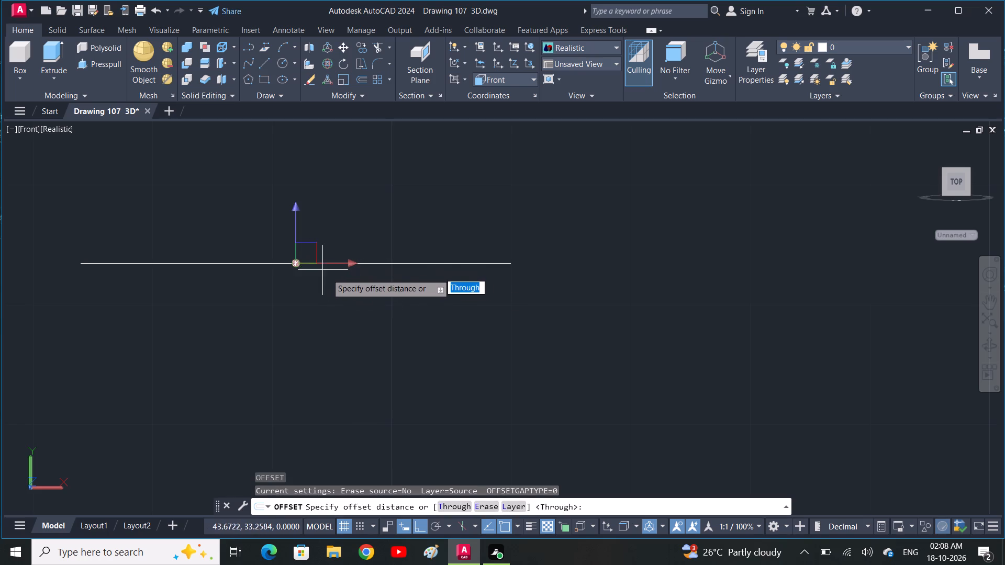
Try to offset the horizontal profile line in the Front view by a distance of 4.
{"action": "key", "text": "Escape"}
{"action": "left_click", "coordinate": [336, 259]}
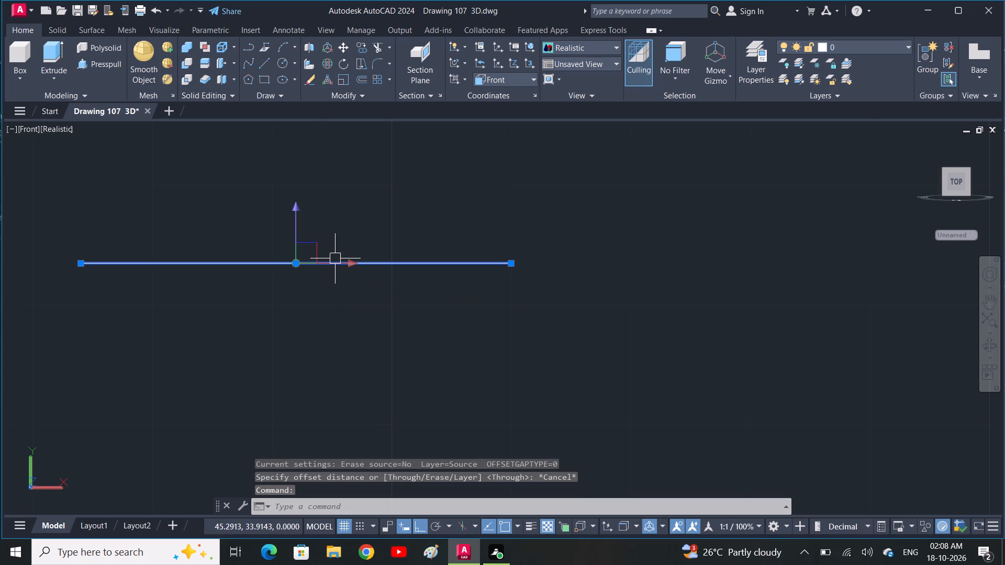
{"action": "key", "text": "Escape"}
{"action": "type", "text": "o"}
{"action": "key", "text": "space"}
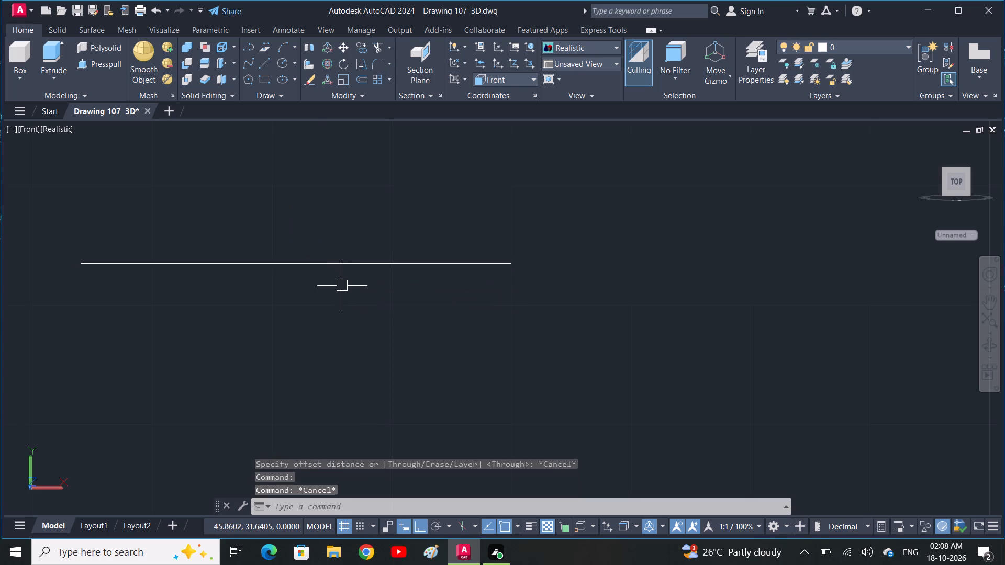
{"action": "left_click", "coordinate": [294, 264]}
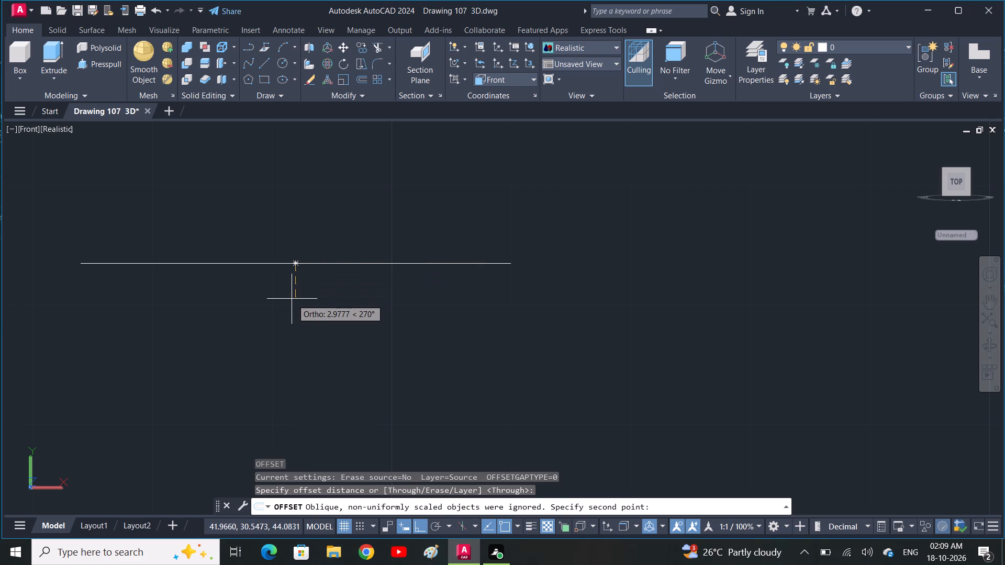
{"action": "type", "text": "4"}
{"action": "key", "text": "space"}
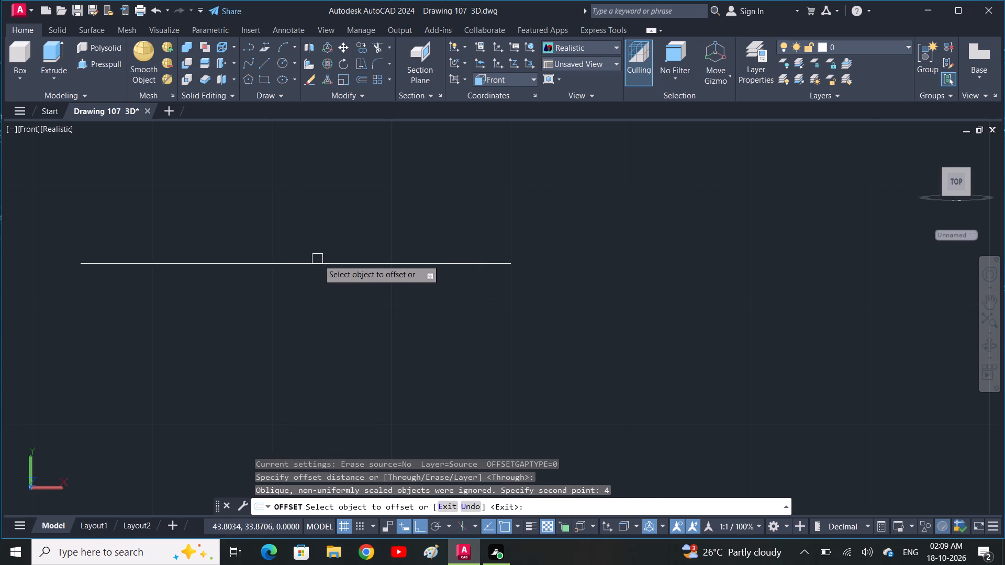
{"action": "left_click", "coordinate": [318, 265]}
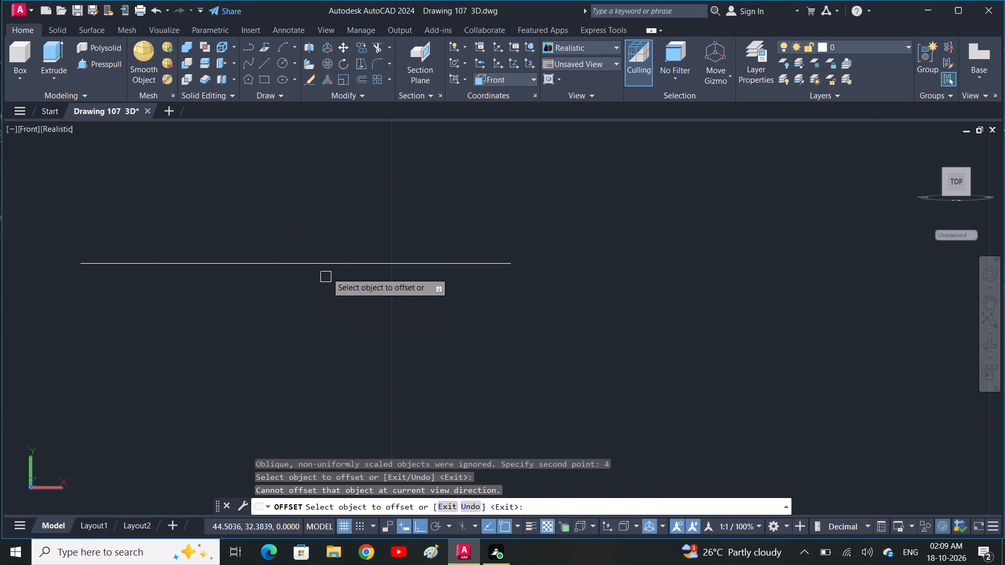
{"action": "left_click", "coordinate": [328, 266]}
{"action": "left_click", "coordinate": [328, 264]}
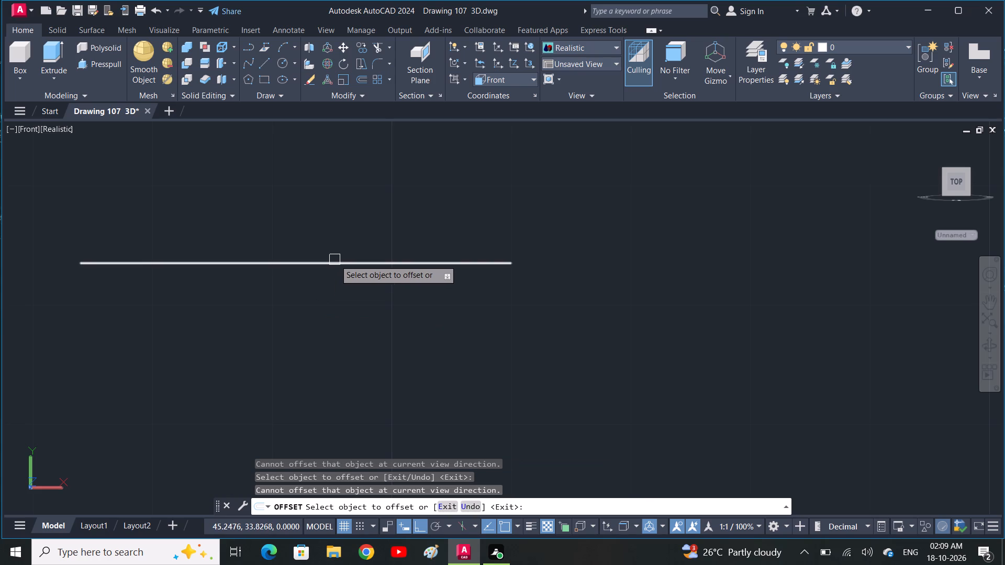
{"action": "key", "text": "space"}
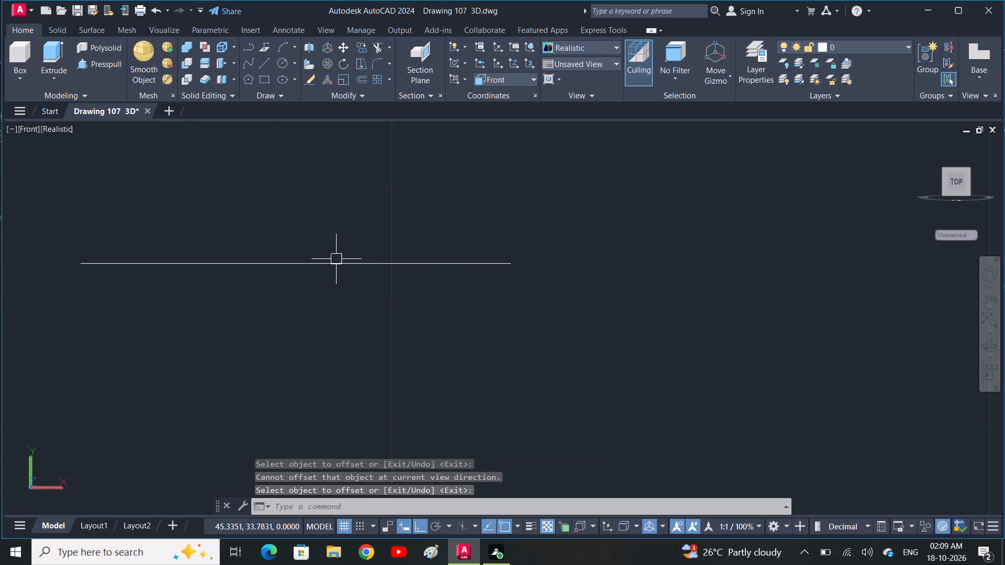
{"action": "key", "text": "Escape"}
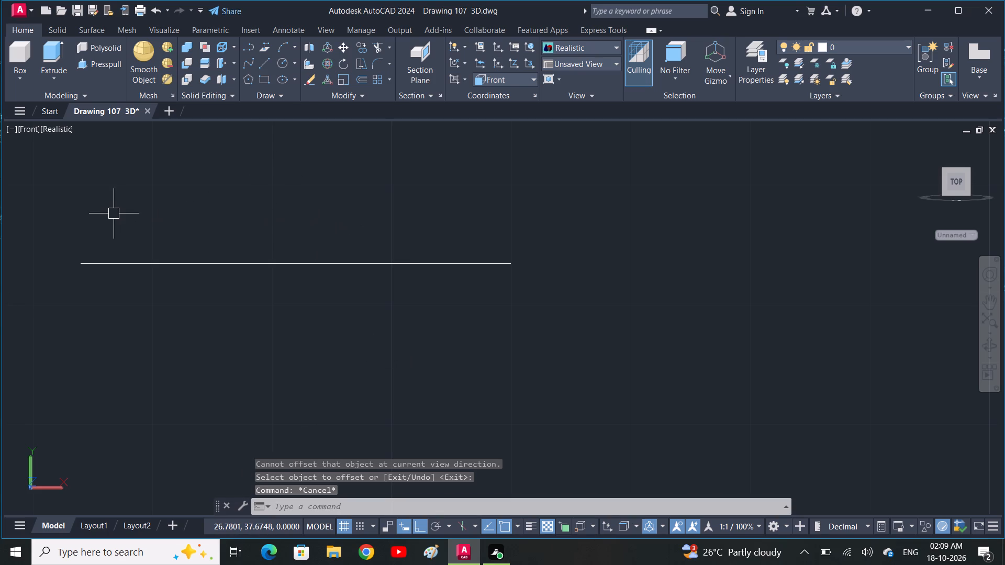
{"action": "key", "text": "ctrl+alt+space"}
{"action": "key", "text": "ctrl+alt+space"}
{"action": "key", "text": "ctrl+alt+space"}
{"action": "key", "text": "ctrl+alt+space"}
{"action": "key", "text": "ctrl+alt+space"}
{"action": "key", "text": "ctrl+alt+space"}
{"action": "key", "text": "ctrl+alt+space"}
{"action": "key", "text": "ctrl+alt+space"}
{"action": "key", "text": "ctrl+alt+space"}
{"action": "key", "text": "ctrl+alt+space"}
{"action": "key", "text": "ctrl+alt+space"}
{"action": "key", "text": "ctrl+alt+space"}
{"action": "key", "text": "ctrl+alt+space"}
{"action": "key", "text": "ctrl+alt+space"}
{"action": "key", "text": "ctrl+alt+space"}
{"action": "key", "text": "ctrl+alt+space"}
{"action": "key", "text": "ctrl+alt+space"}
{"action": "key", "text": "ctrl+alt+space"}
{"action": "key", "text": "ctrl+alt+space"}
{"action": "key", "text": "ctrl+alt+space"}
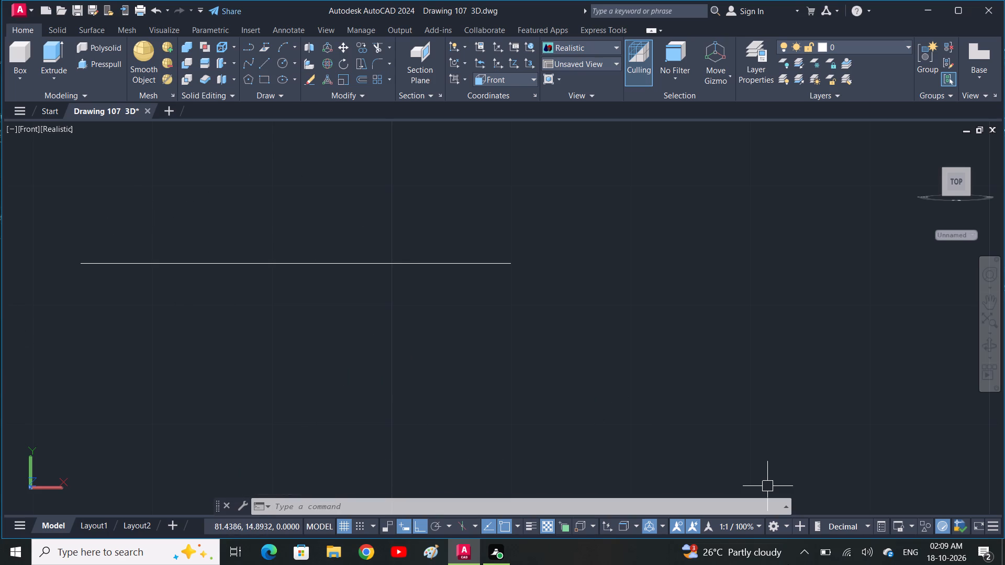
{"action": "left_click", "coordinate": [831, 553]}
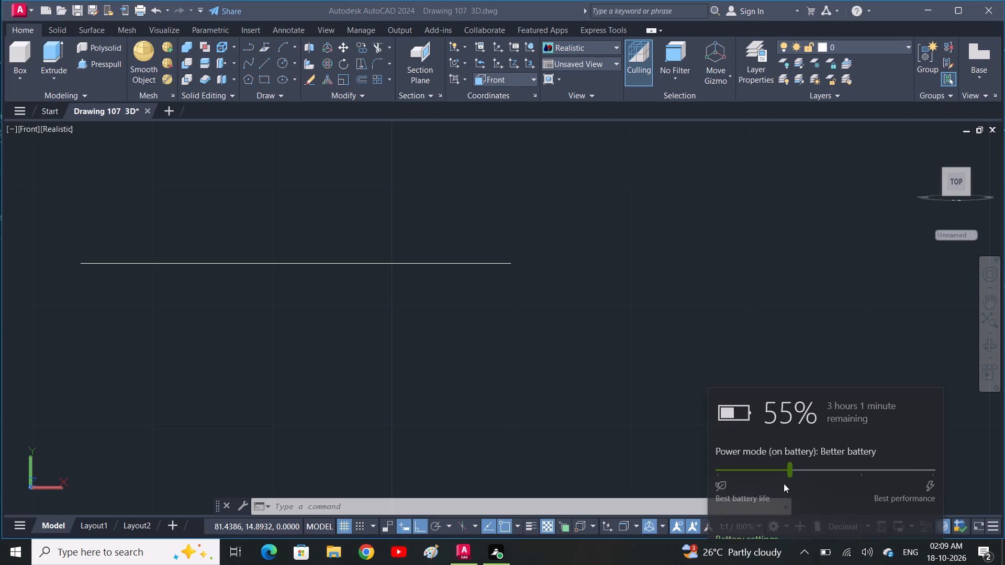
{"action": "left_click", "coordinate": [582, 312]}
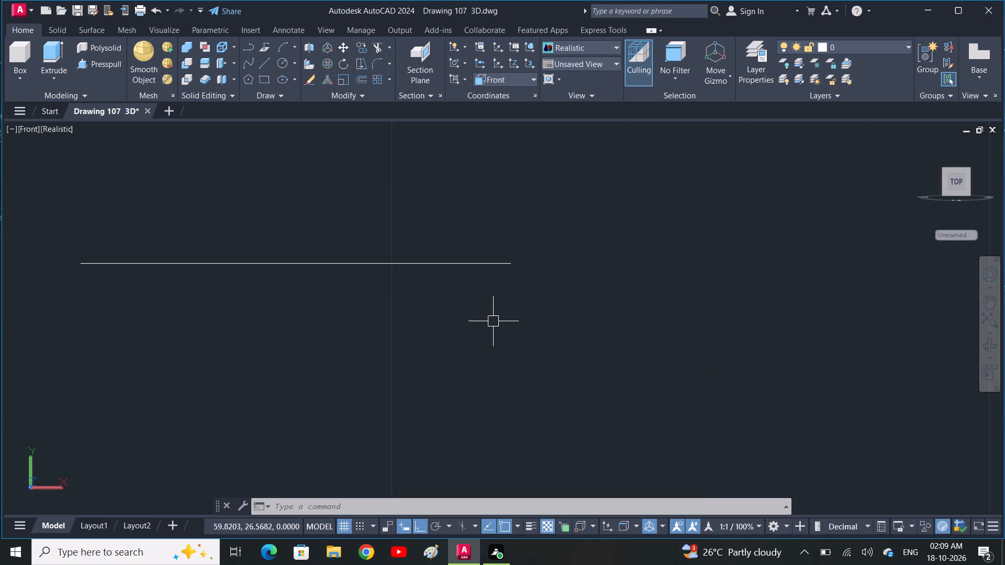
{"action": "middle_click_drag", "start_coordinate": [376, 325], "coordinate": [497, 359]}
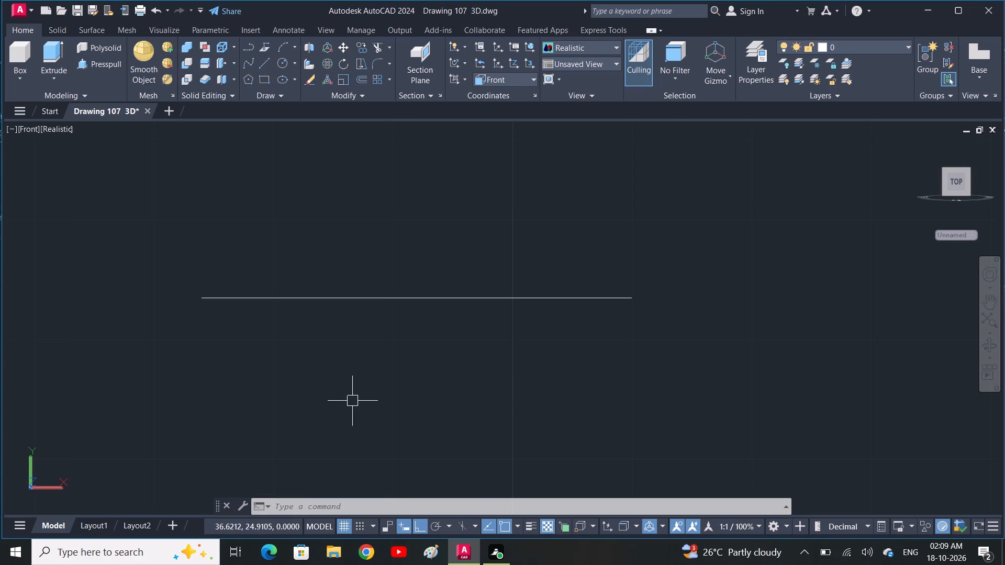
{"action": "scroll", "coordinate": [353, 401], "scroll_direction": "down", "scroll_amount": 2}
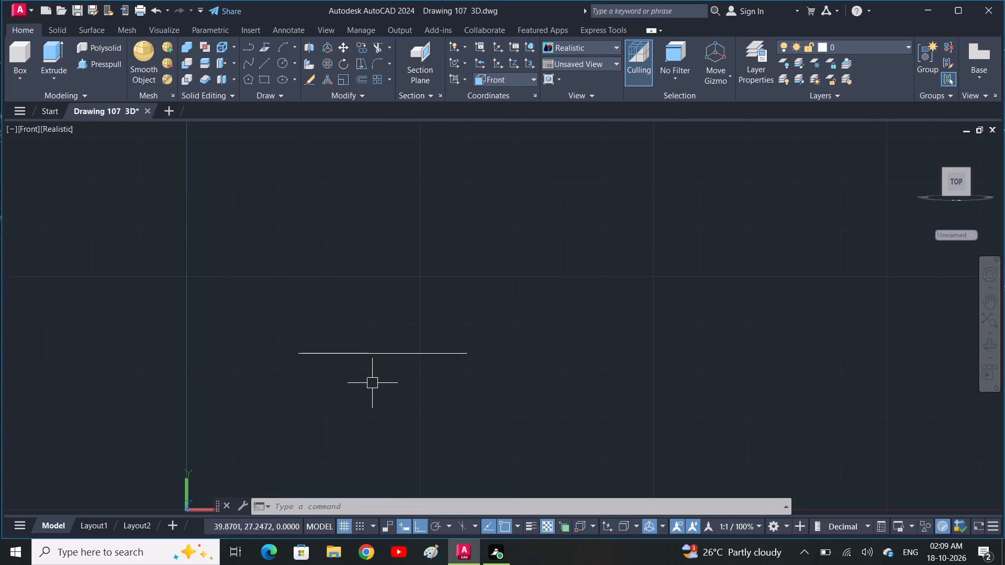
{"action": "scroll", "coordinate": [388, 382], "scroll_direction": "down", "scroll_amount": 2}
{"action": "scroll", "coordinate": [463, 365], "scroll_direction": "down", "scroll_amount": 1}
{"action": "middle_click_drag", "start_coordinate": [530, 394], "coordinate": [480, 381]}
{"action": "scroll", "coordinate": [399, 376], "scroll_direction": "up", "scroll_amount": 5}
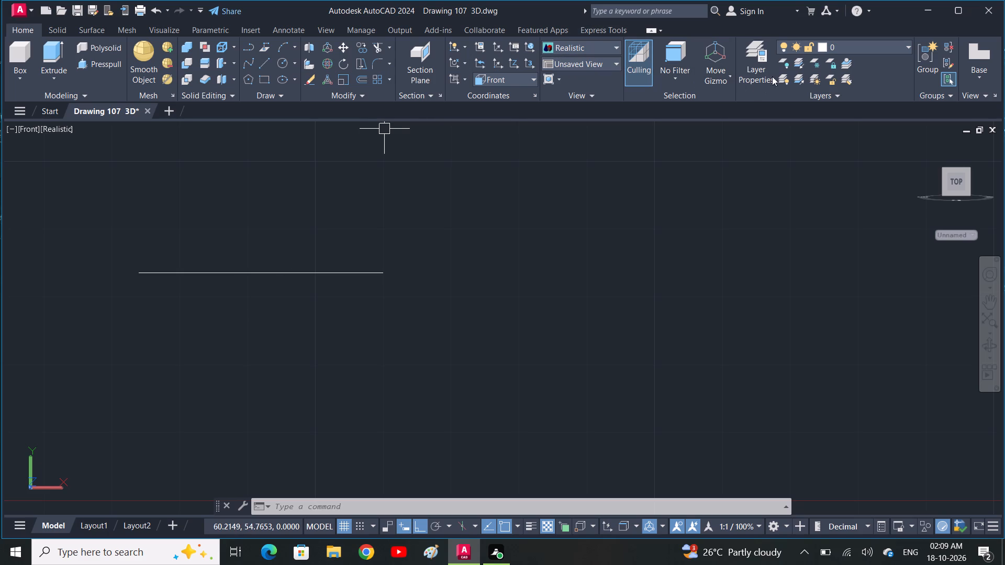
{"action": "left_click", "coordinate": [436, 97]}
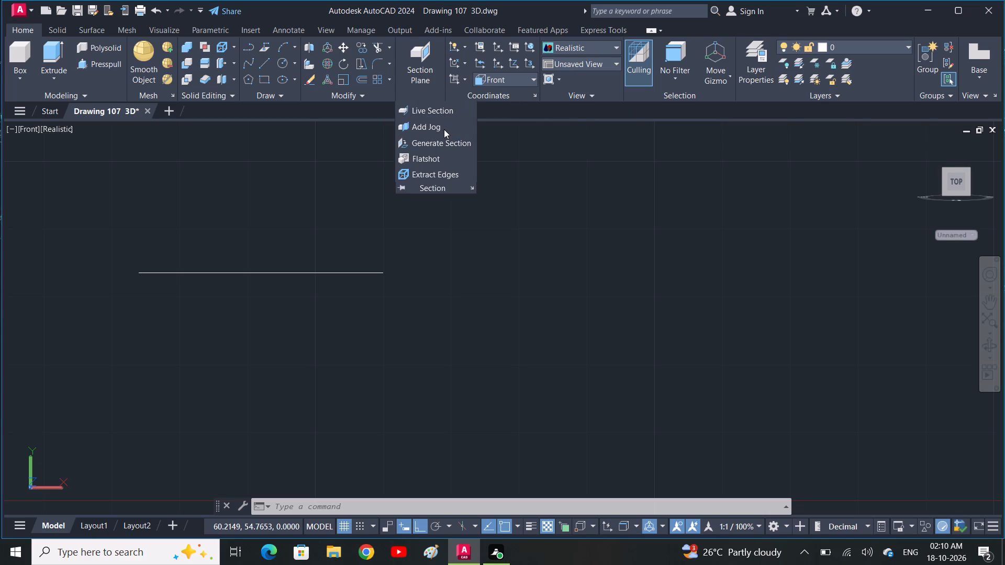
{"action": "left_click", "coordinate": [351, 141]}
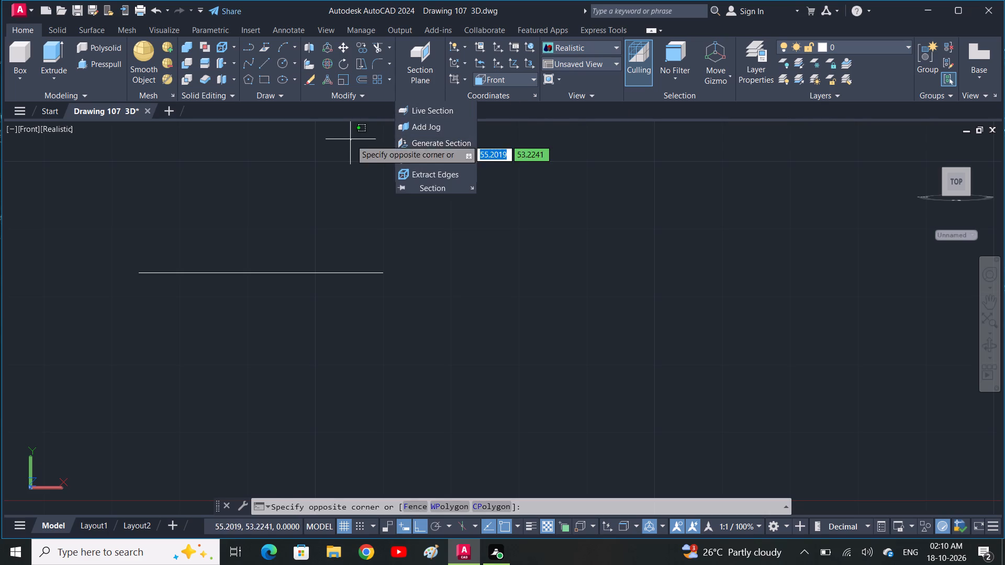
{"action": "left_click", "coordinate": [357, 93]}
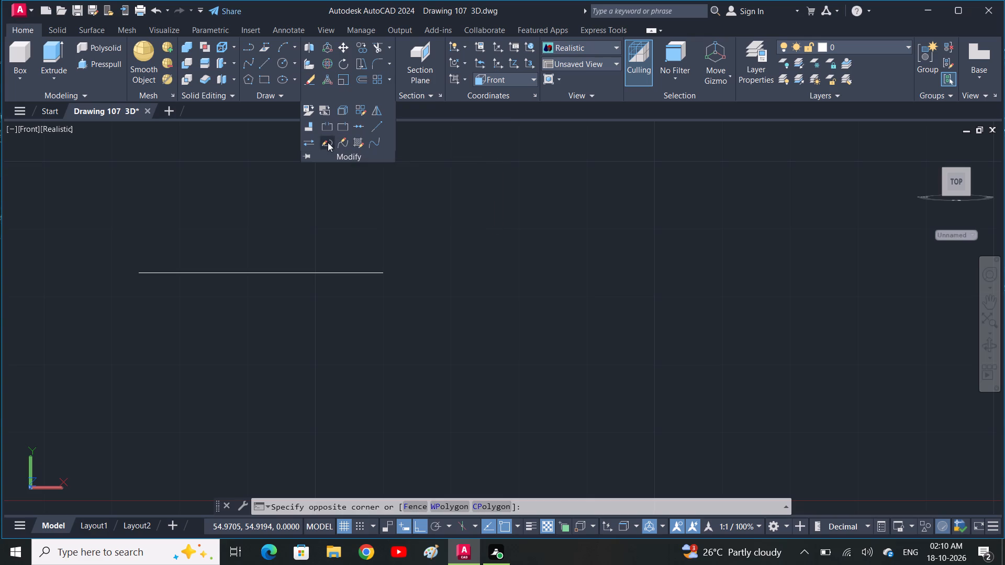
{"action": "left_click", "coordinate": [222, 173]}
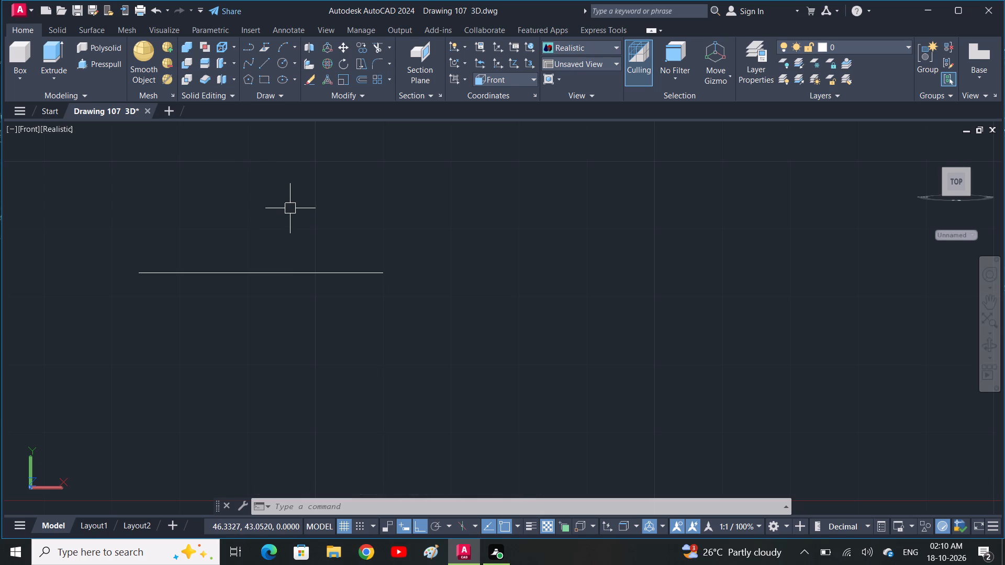
Draw two concentric circles of radius 2 and radius 6 in the empty space beside the horizontal profile.
{"action": "type", "text": "c"}
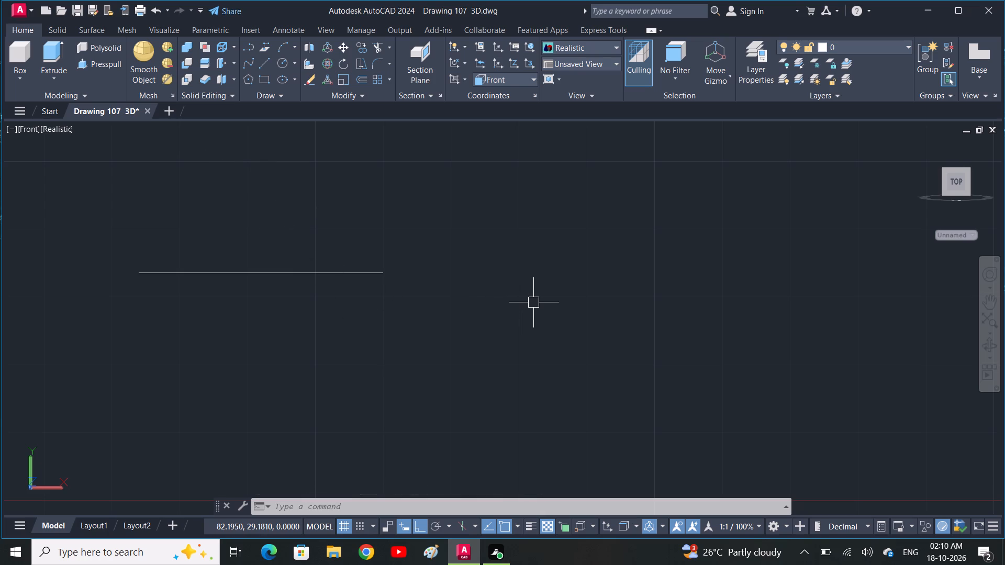
{"action": "key", "text": "space"}
{"action": "left_click", "coordinate": [534, 298]}
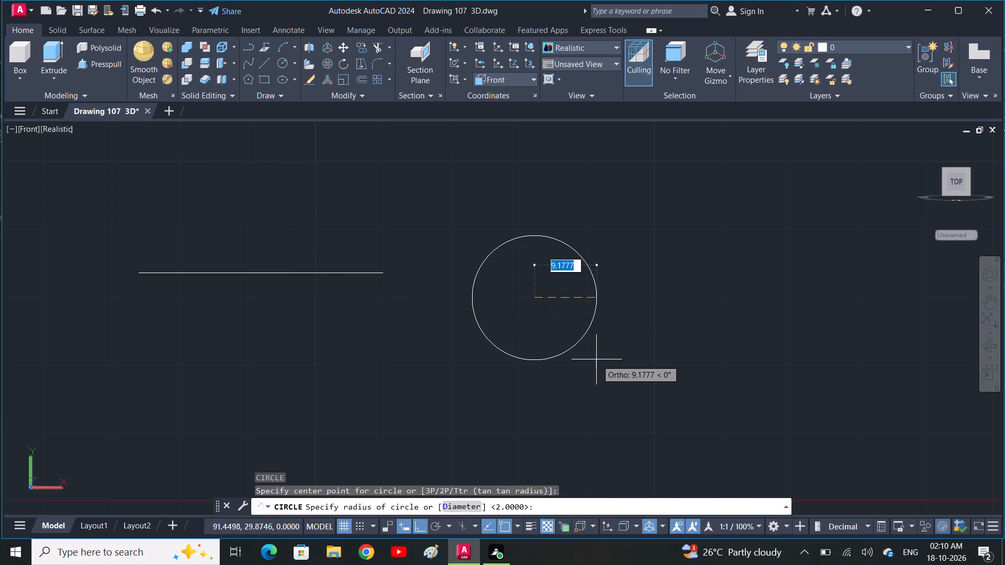
{"action": "type", "text": "2"}
{"action": "key", "text": "space"}
{"action": "key", "text": "space"}
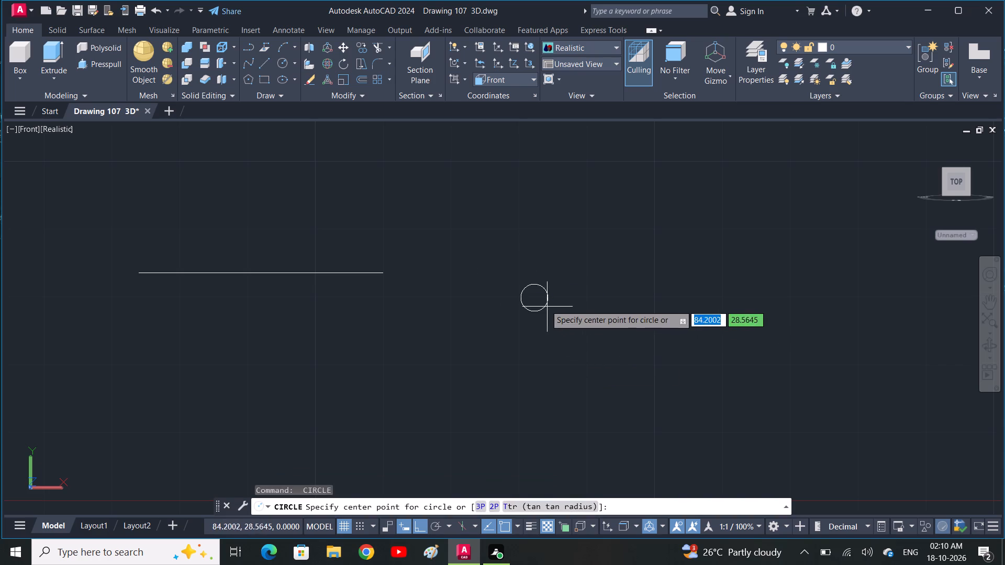
{"action": "left_click", "coordinate": [531, 296]}
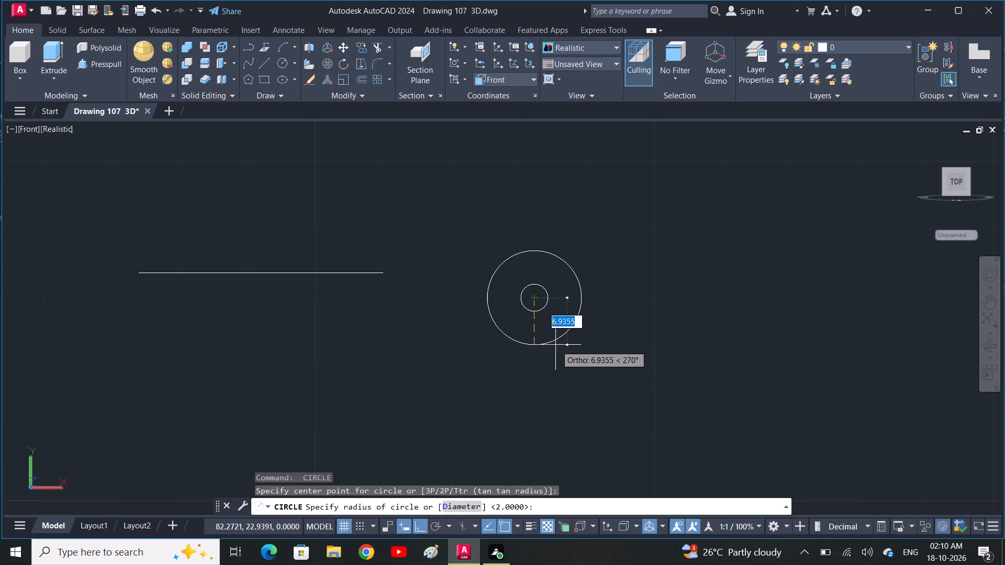
{"action": "type", "text": "6"}
{"action": "key", "text": "space"}
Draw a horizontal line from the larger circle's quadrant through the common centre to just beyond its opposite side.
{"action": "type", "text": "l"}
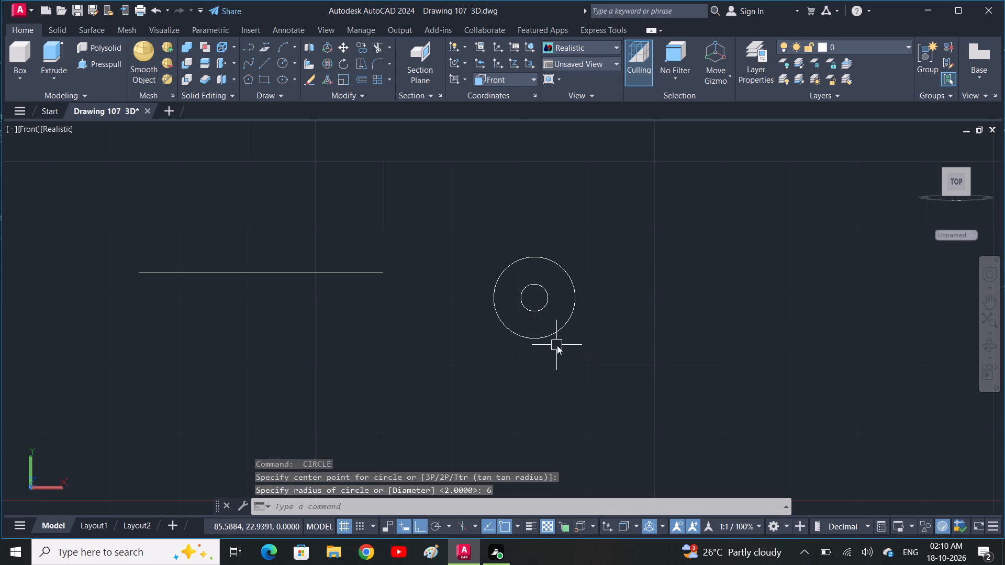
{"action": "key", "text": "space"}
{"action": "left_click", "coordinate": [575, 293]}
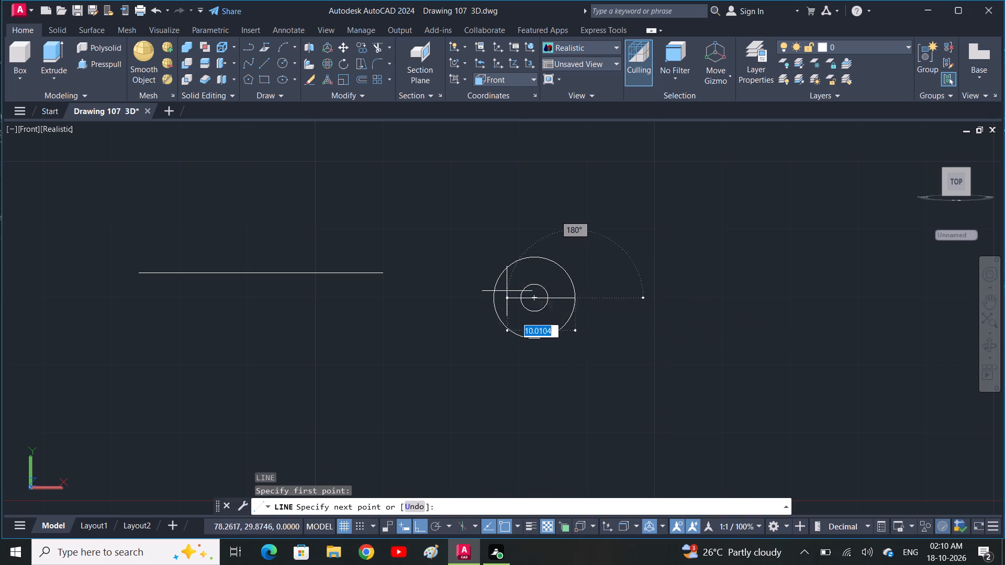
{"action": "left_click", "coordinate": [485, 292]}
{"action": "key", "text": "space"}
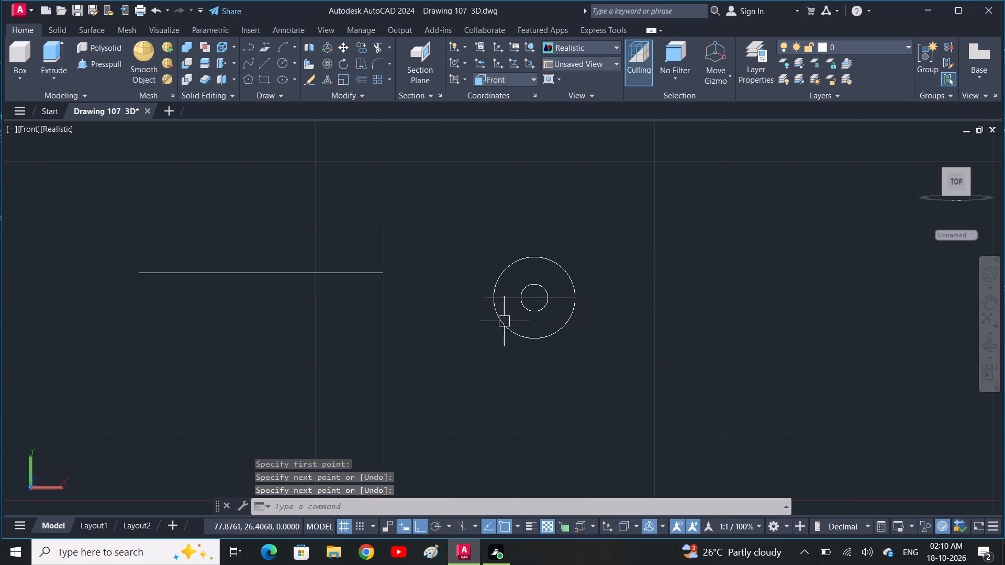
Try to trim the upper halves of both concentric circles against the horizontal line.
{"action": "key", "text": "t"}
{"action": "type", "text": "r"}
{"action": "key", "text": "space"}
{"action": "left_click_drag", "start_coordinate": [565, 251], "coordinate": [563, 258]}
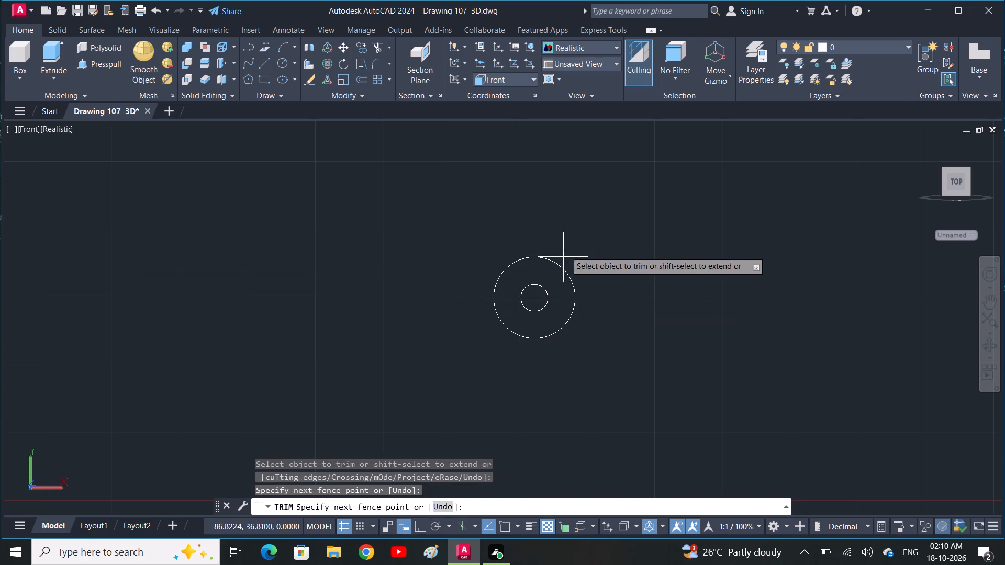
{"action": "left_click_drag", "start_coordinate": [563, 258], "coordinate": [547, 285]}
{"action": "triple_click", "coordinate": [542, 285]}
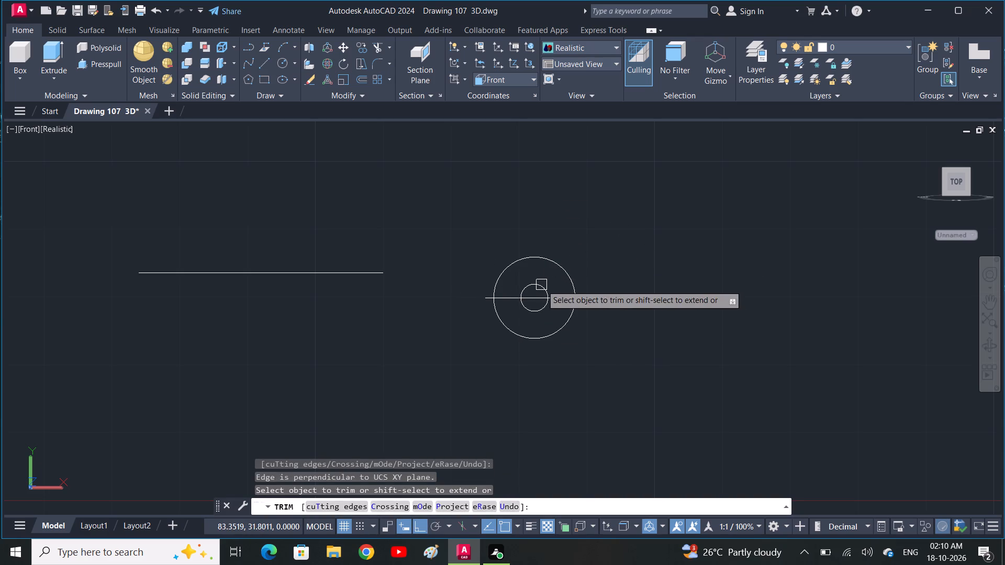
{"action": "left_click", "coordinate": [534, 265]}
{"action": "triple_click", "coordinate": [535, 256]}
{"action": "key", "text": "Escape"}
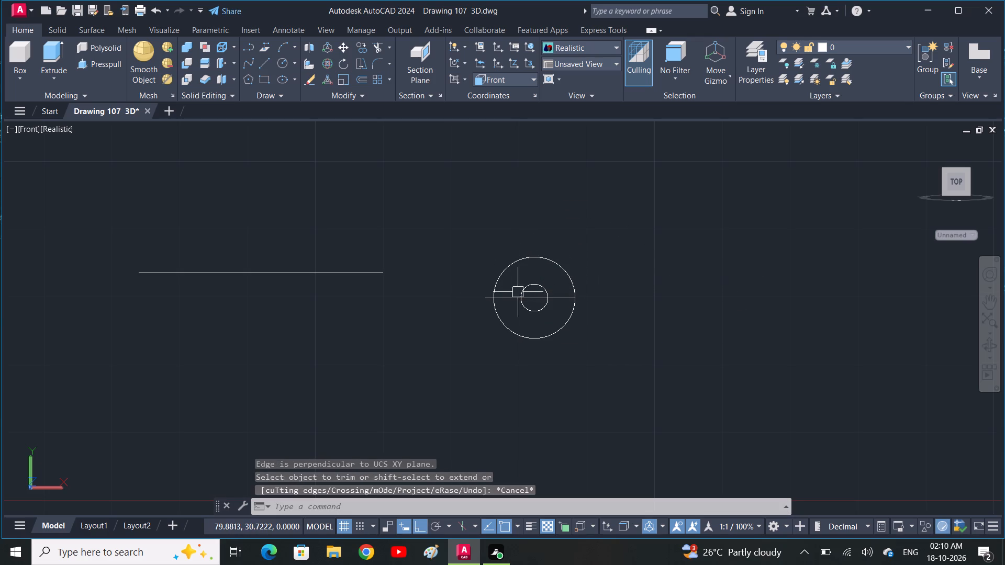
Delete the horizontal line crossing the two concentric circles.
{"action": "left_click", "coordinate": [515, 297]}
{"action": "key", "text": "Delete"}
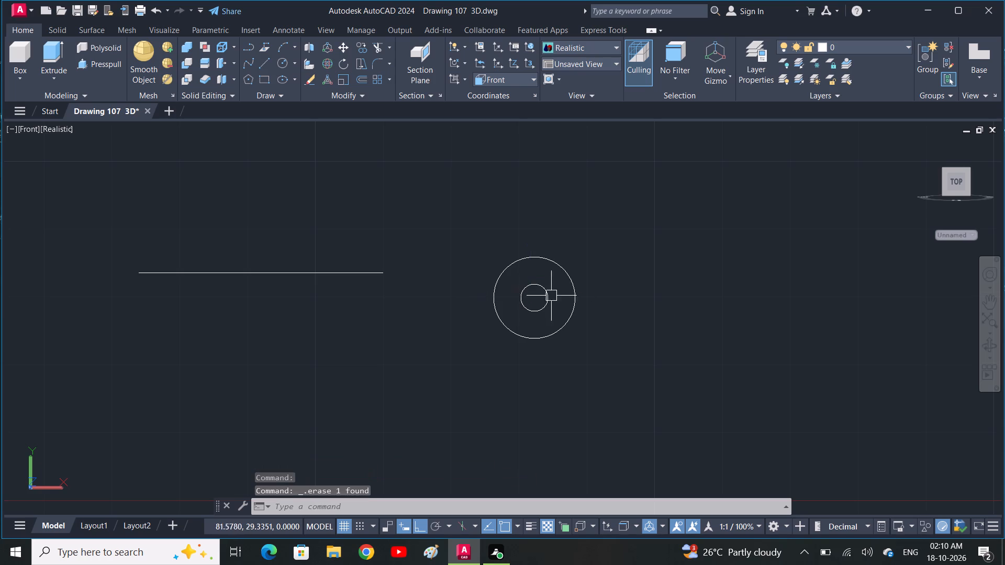
Move both concentric circles from their common centre to the midpoint of the horizontal profile.
{"action": "left_click", "coordinate": [594, 303]}
{"action": "left_click", "coordinate": [482, 249]}
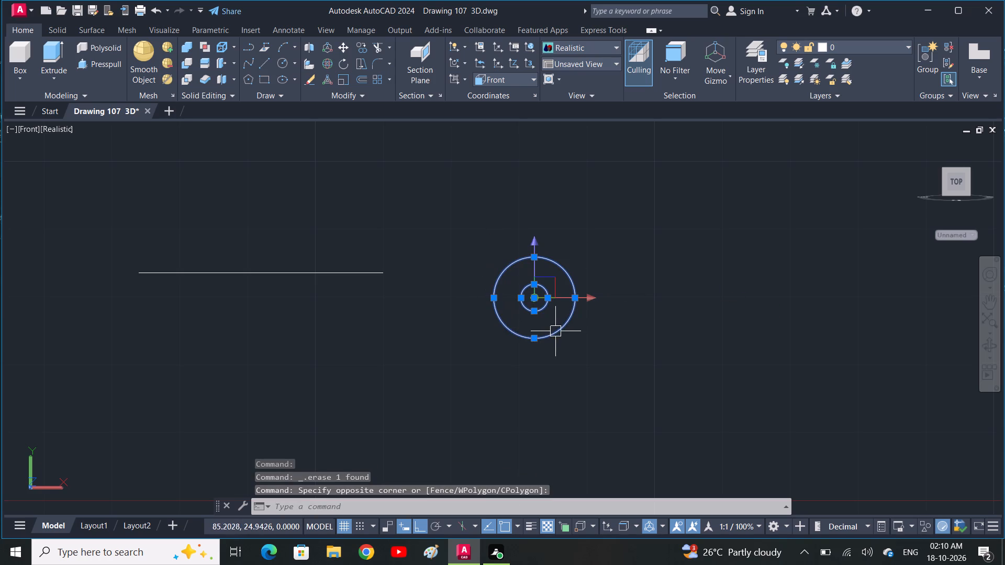
{"action": "type", "text": "m"}
{"action": "key", "text": "space"}
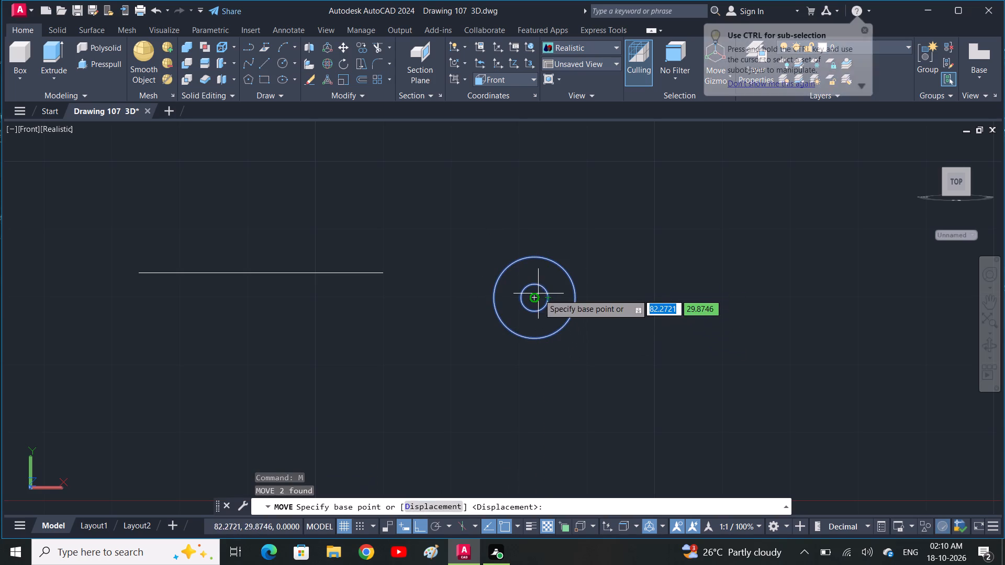
{"action": "left_click", "coordinate": [537, 295]}
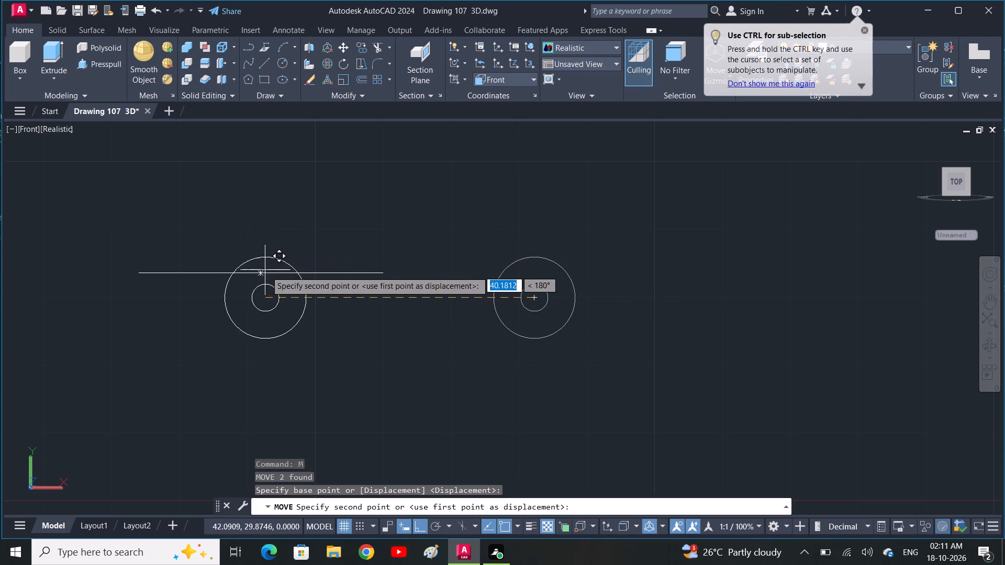
{"action": "left_click", "coordinate": [261, 274]}
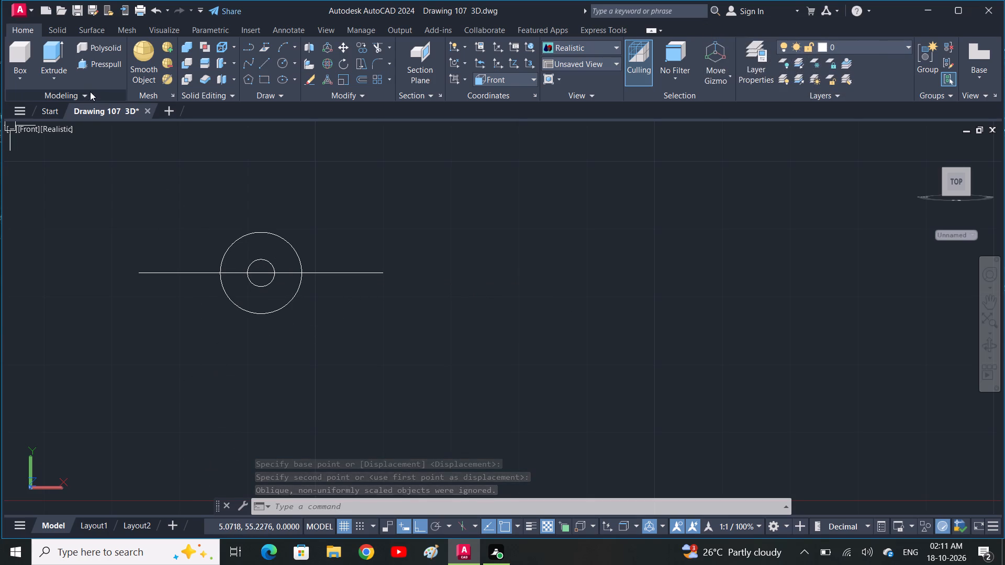
Examine the square plate profile and upright circles from an orbited angle and in the Bottom, Left and Front views.
{"action": "middle_click_drag", "start_coordinate": [421, 346], "coordinate": [422, 366], "text": "shift"}
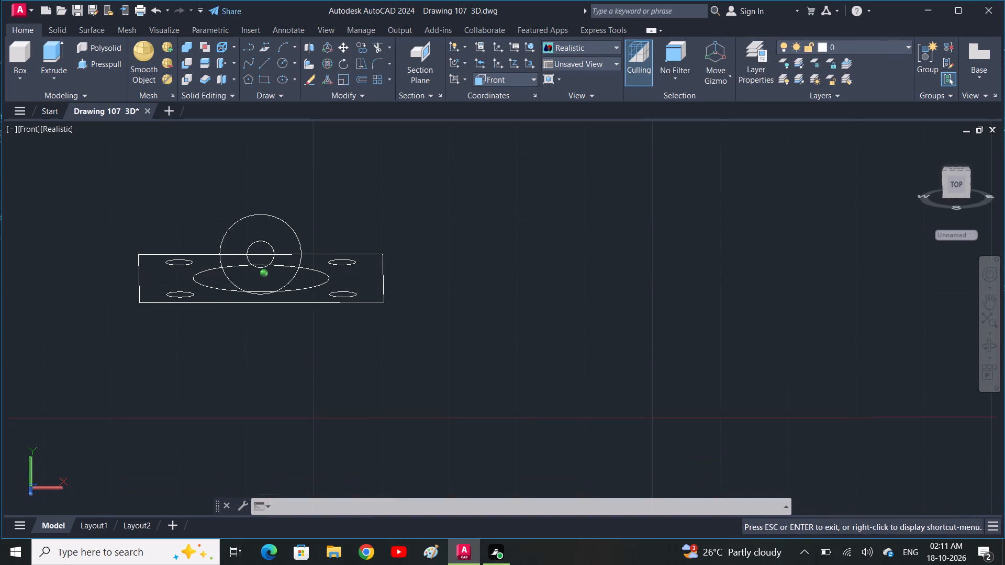
{"action": "middle_click_drag", "start_coordinate": [422, 366], "coordinate": [391, 373], "text": "shift"}
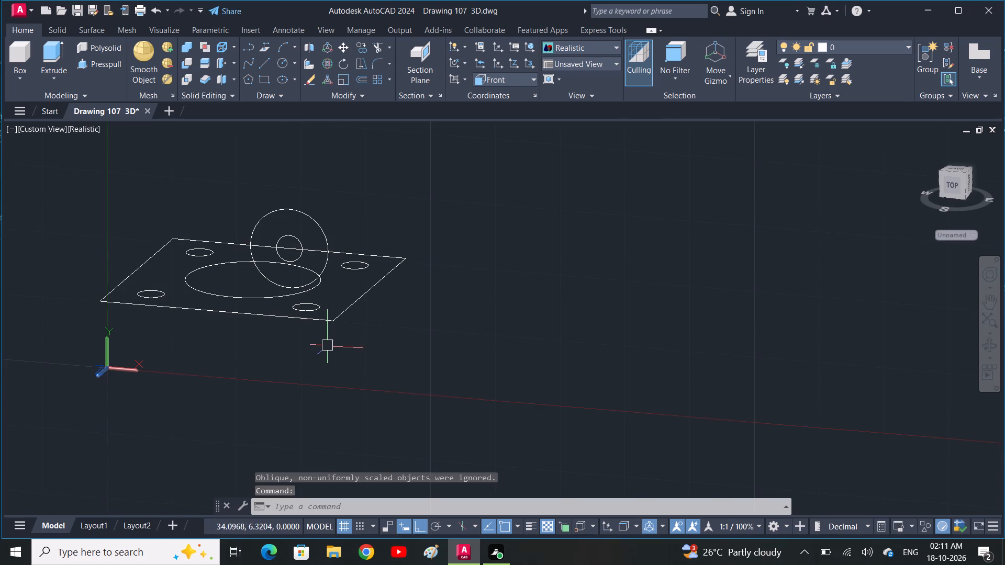
{"action": "scroll", "coordinate": [328, 345], "scroll_direction": "up", "scroll_amount": 1}
{"action": "left_click", "coordinate": [39, 130]}
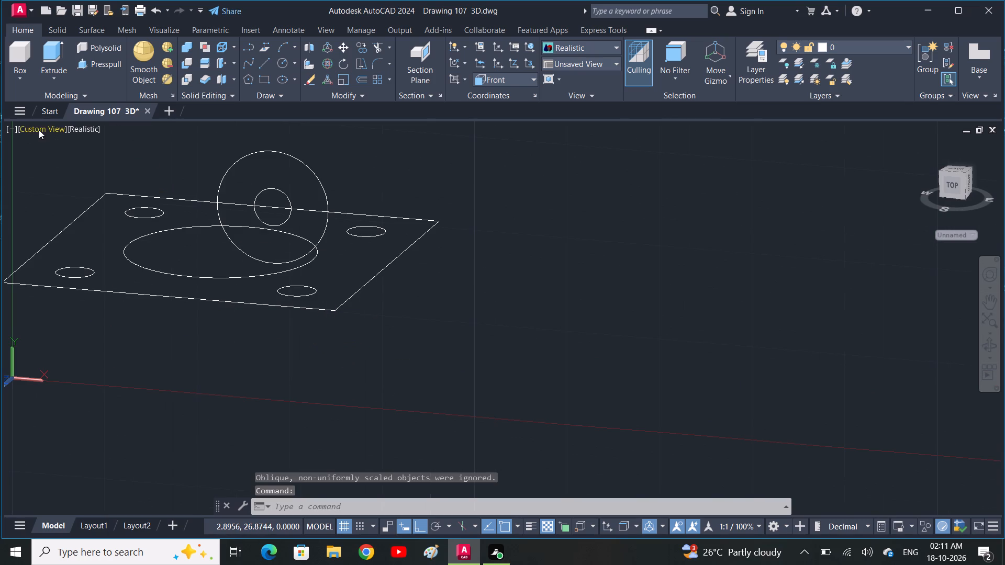
{"action": "left_click", "coordinate": [114, 176]}
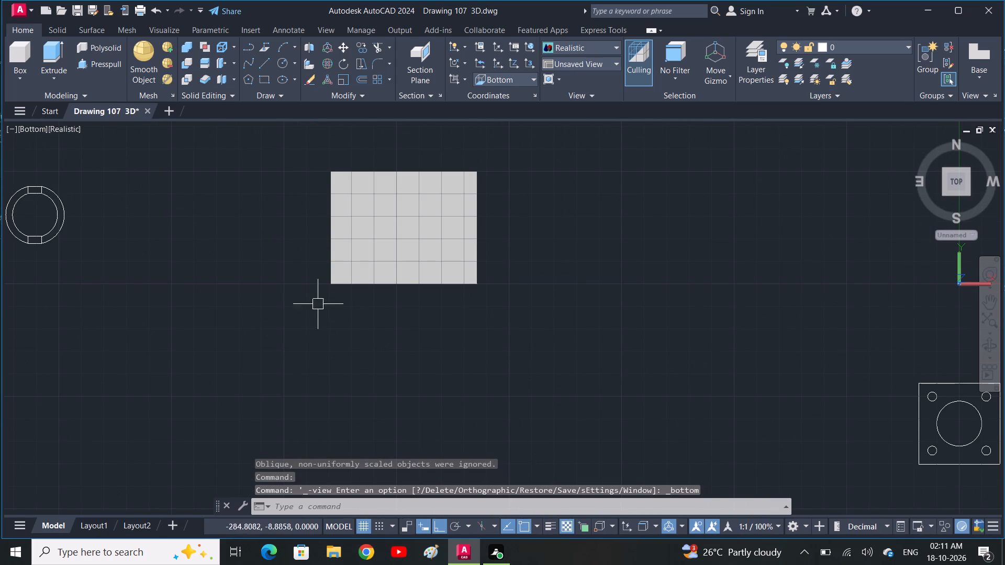
{"action": "scroll", "coordinate": [321, 307], "scroll_direction": "down", "scroll_amount": 1}
{"action": "middle_click_drag", "start_coordinate": [478, 319], "coordinate": [251, 336]}
{"action": "scroll", "coordinate": [393, 394], "scroll_direction": "up", "scroll_amount": 1}
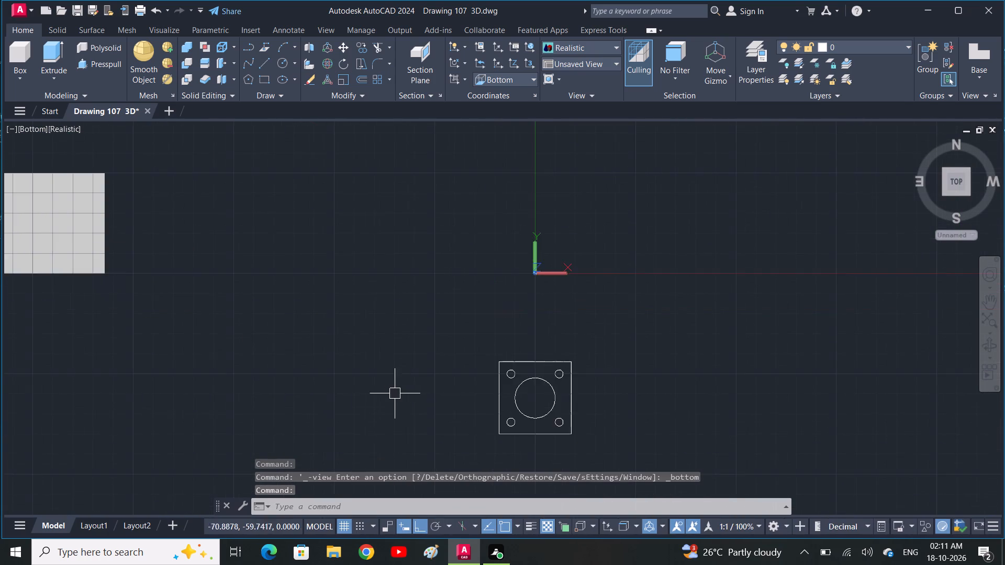
{"action": "scroll", "coordinate": [443, 413], "scroll_direction": "up", "scroll_amount": 1}
{"action": "middle_click_drag", "start_coordinate": [446, 413], "coordinate": [228, 367]}
{"action": "scroll", "coordinate": [276, 326], "scroll_direction": "up", "scroll_amount": 2}
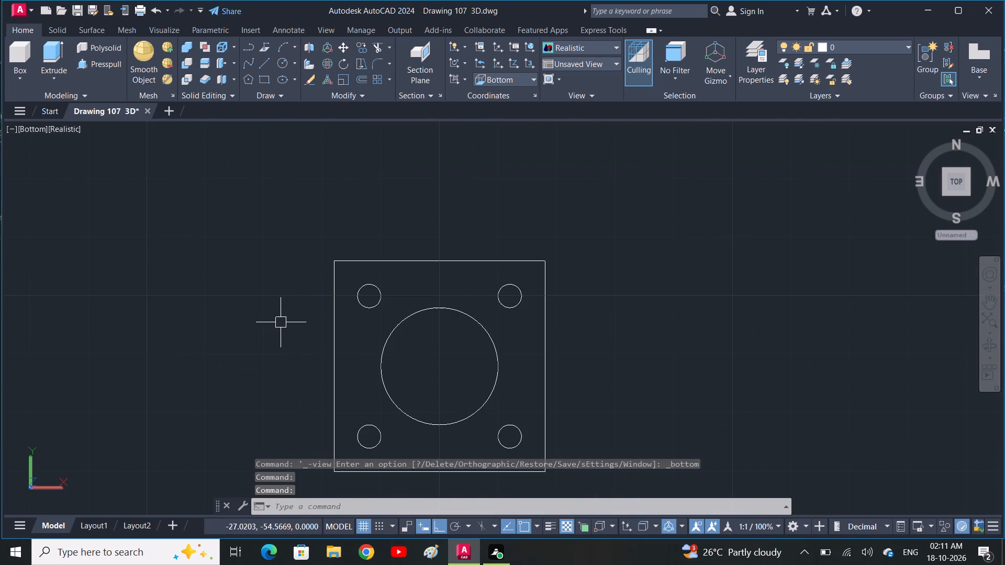
{"action": "left_click", "coordinate": [38, 130]}
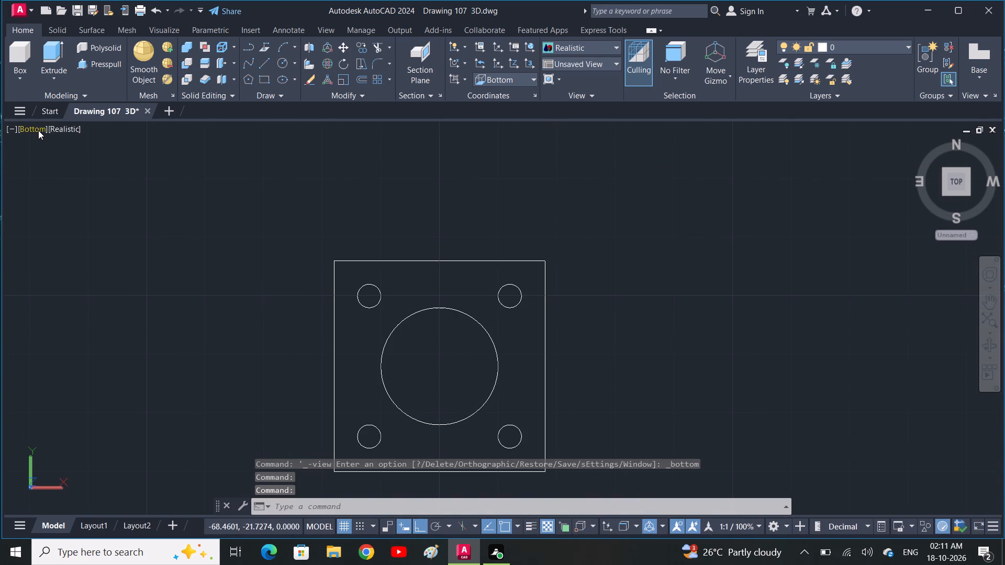
{"action": "left_click", "coordinate": [76, 188]}
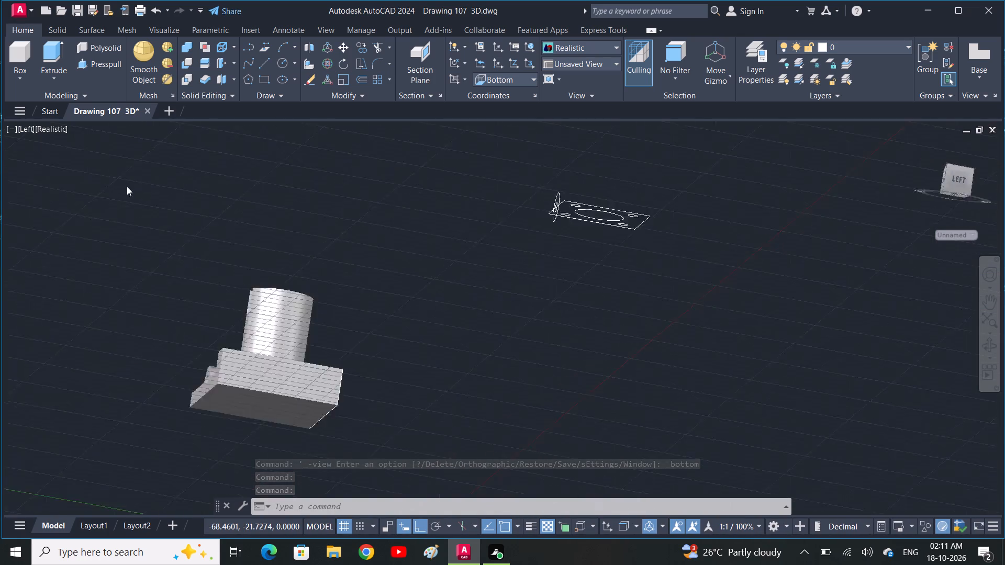
{"action": "left_click", "coordinate": [24, 127]}
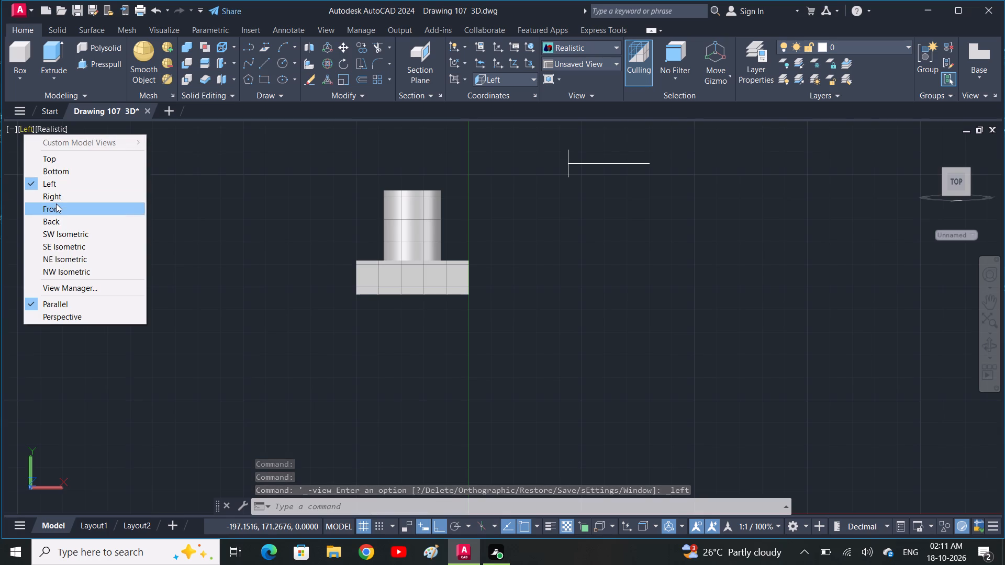
{"action": "left_click", "coordinate": [56, 204]}
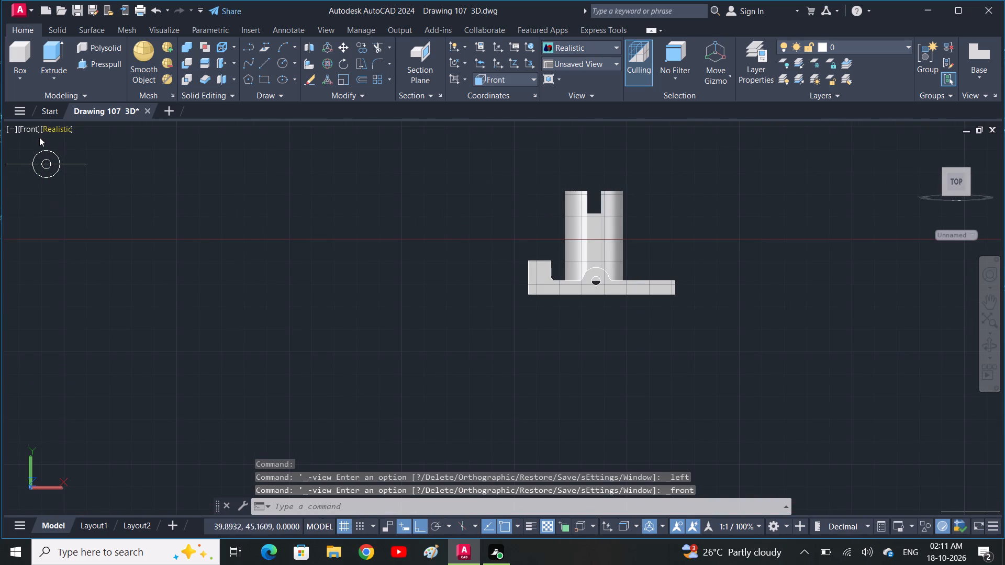
In the Top view, fillet the square plate outline's lower-right corner with a radius of 5.
{"action": "left_click", "coordinate": [35, 132]}
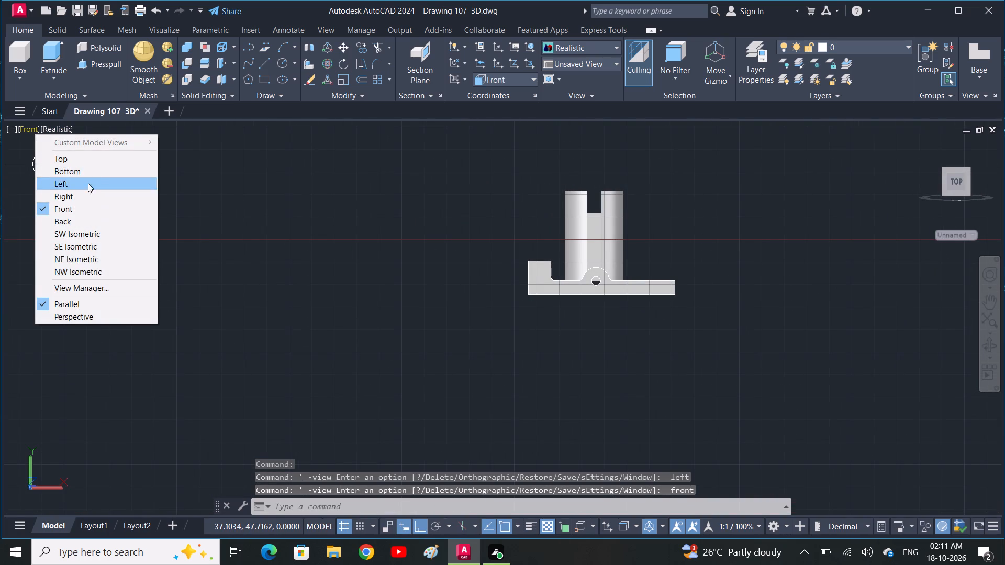
{"action": "left_click", "coordinate": [94, 162]}
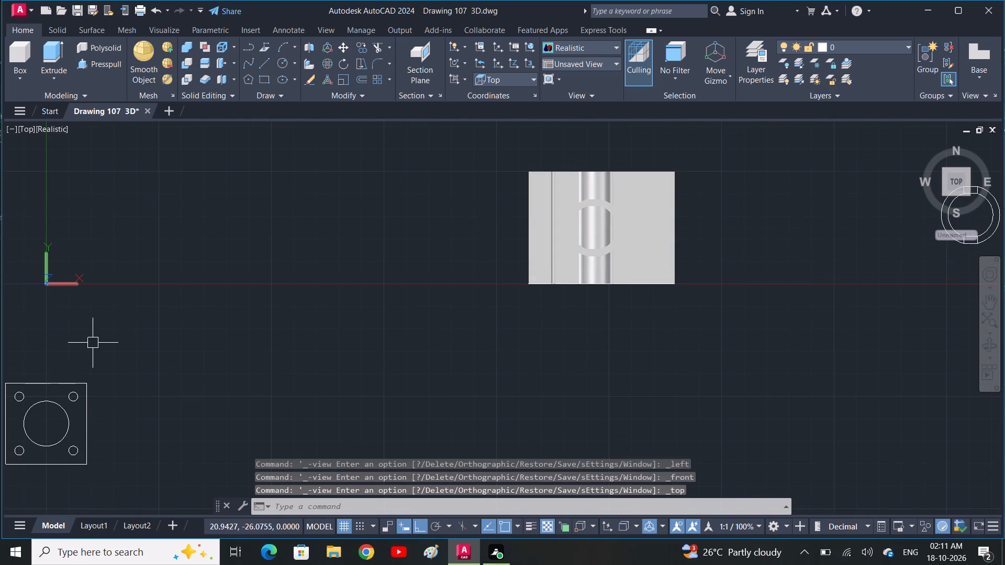
{"action": "middle_click_drag", "start_coordinate": [73, 376], "coordinate": [232, 331]}
{"action": "scroll", "coordinate": [218, 417], "scroll_direction": "up", "scroll_amount": 1}
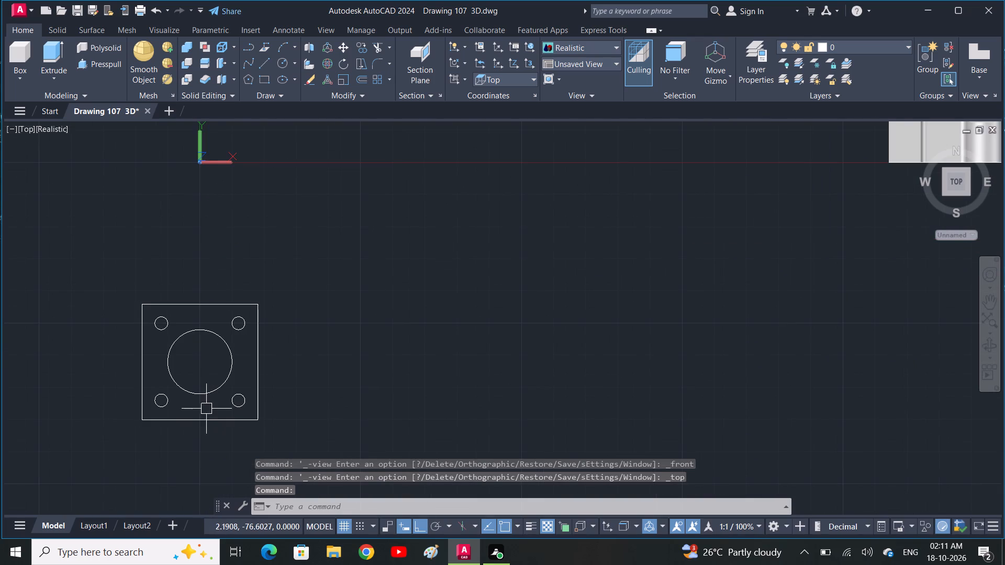
{"action": "middle_click_drag", "start_coordinate": [203, 406], "coordinate": [285, 389]}
{"action": "scroll", "coordinate": [292, 384], "scroll_direction": "up", "scroll_amount": 2}
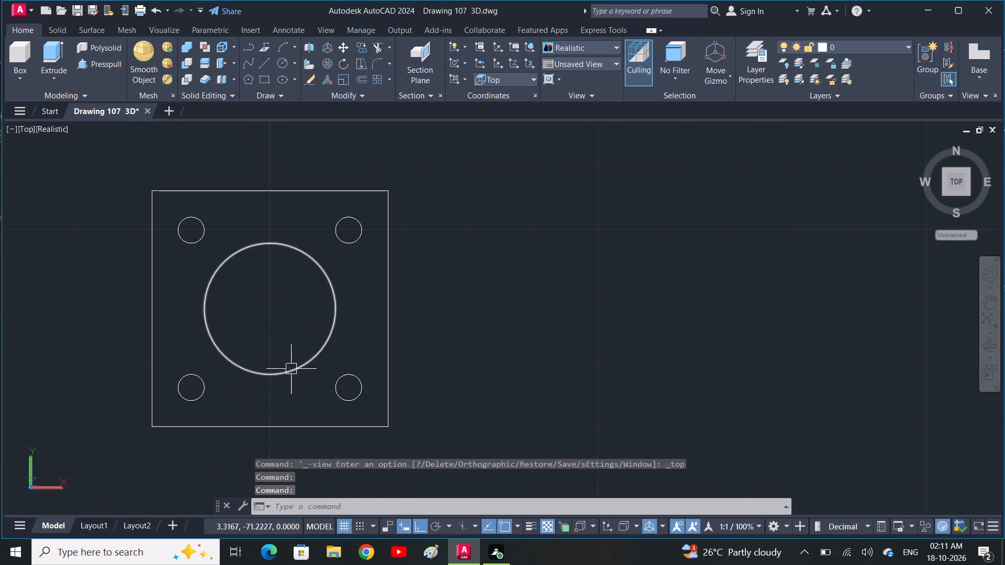
{"action": "middle_click_drag", "start_coordinate": [292, 369], "coordinate": [404, 381]}
{"action": "key", "text": "f"}
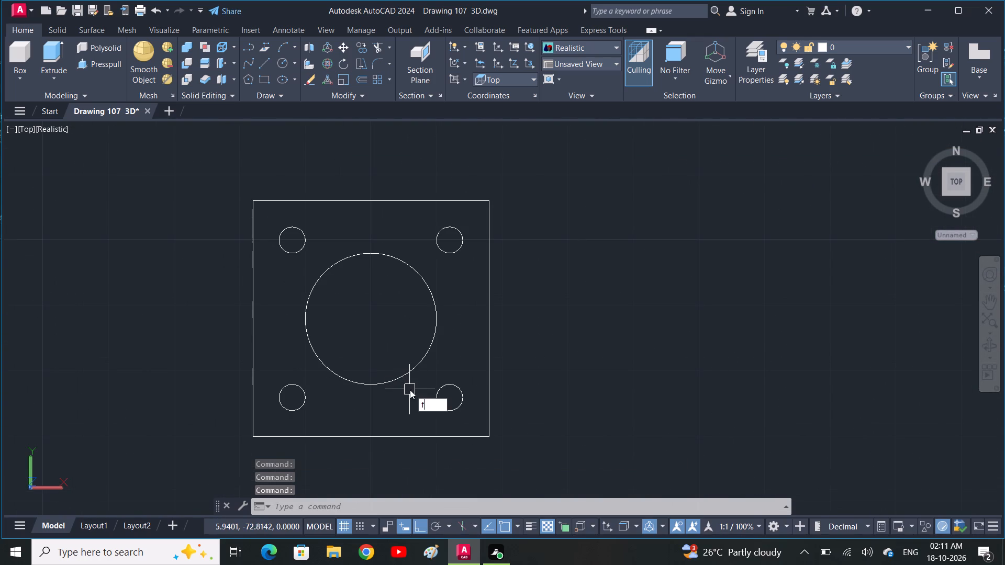
{"action": "key", "text": "space"}
{"action": "type", "text": "r"}
{"action": "key", "text": "space"}
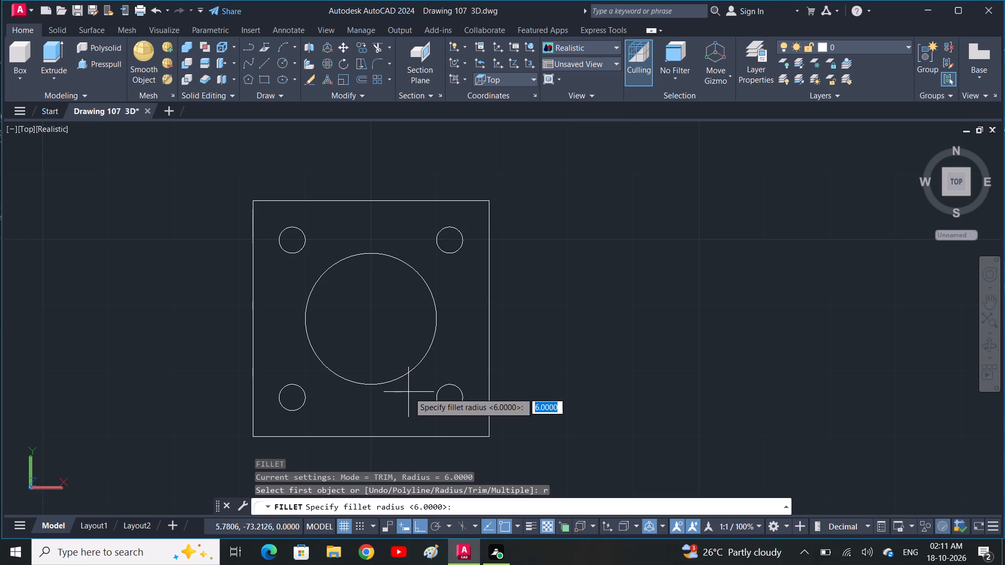
{"action": "type", "text": "5"}
{"action": "key", "text": "space"}
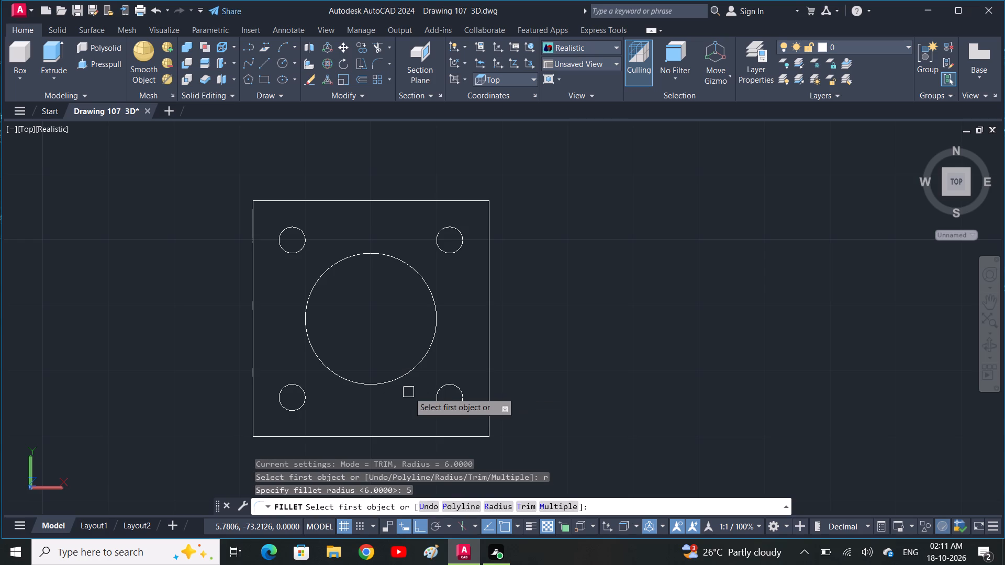
{"action": "key", "text": "BackSpace"}
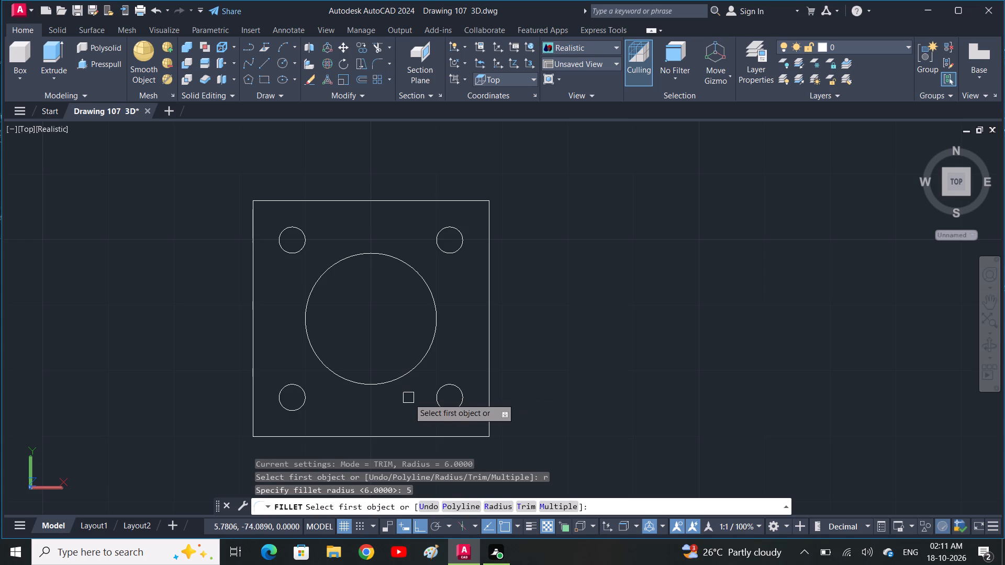
{"action": "type", "text": "6"}
{"action": "key", "text": "space"}
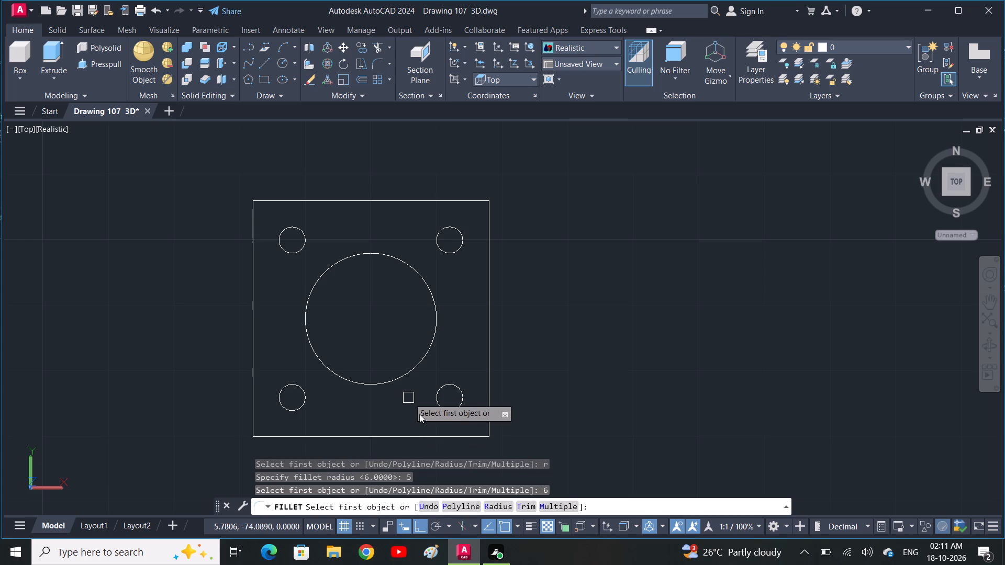
{"action": "left_click", "coordinate": [444, 439]}
{"action": "left_click", "coordinate": [490, 407]}
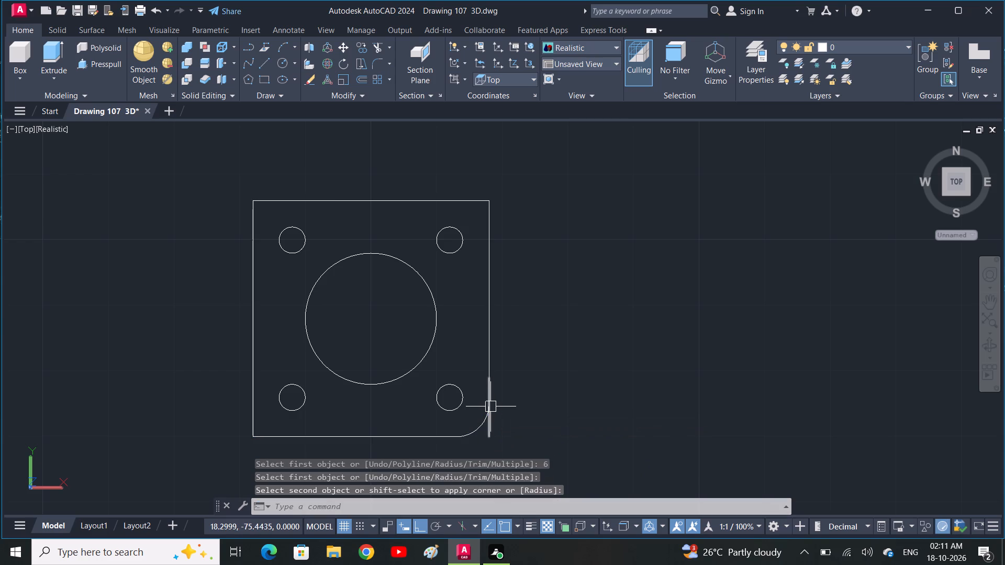
Fillet the remaining three corners of the plate outline with the same radius of 5.
{"action": "key", "text": "space"}
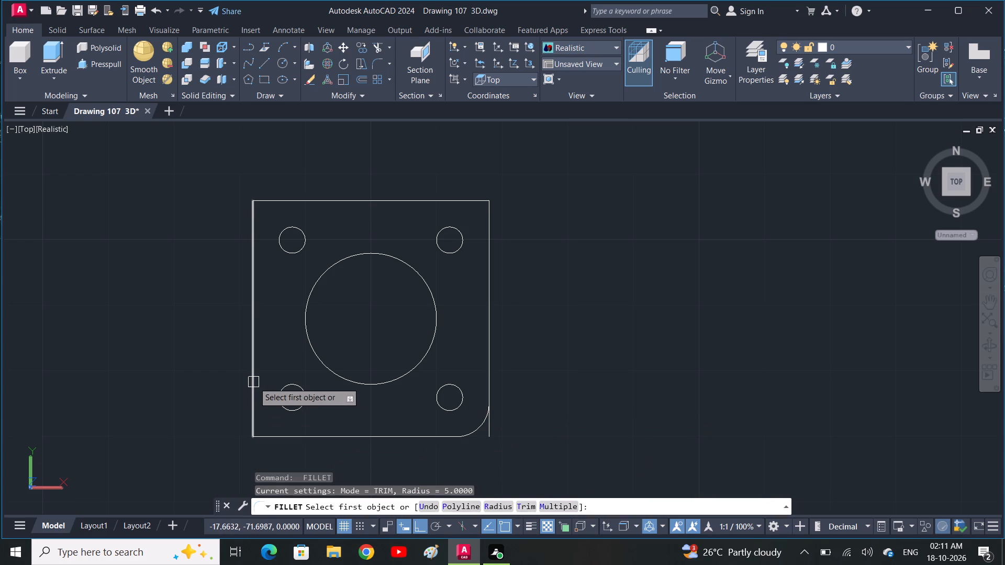
{"action": "left_click", "coordinate": [252, 382]}
{"action": "left_click", "coordinate": [284, 443]}
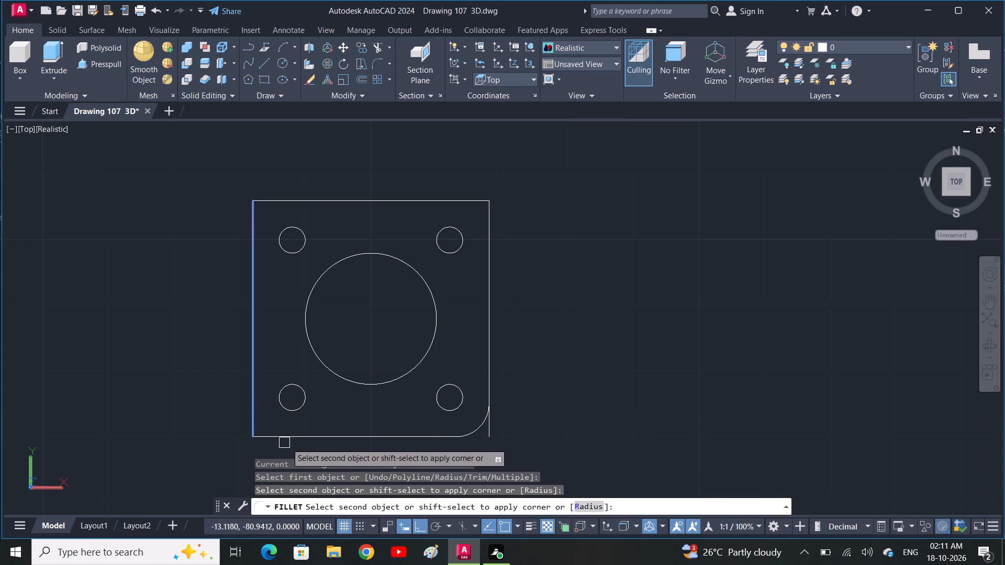
{"action": "left_click", "coordinate": [289, 439]}
{"action": "key", "text": "space"}
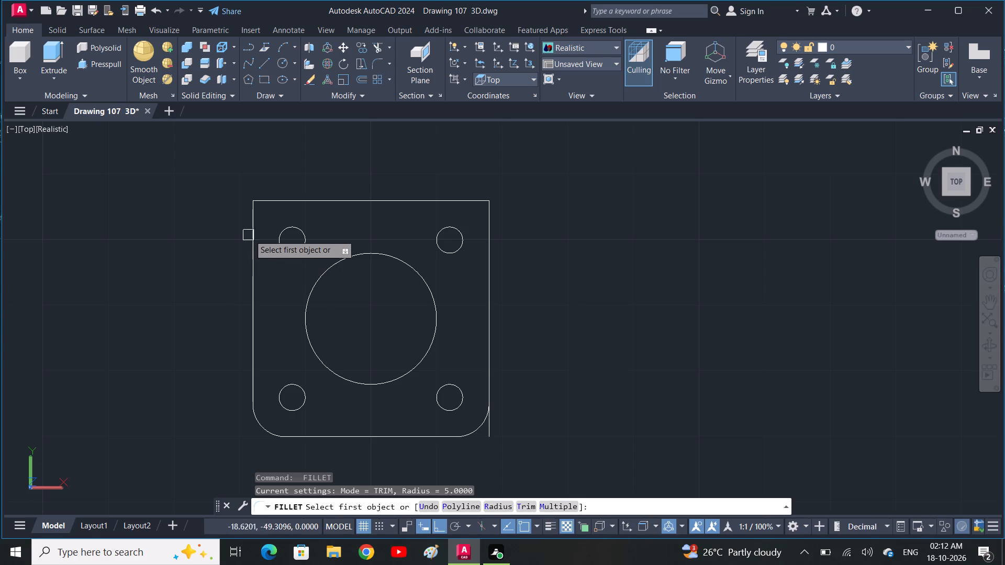
{"action": "left_click", "coordinate": [254, 231]}
{"action": "left_click", "coordinate": [293, 199]}
{"action": "key", "text": "space"}
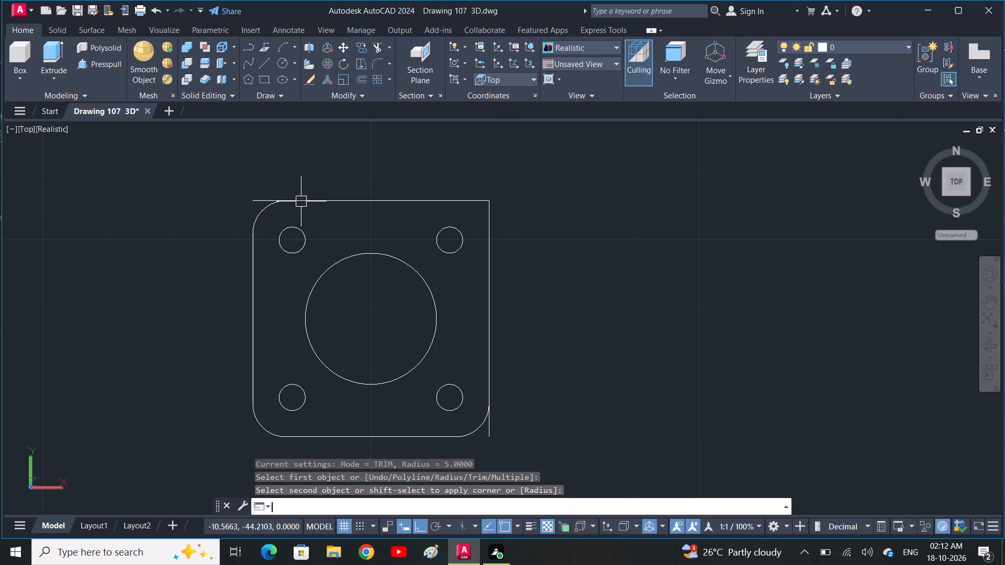
{"action": "left_click", "coordinate": [490, 242]}
{"action": "key", "text": "space"}
{"action": "left_click", "coordinate": [454, 205]}
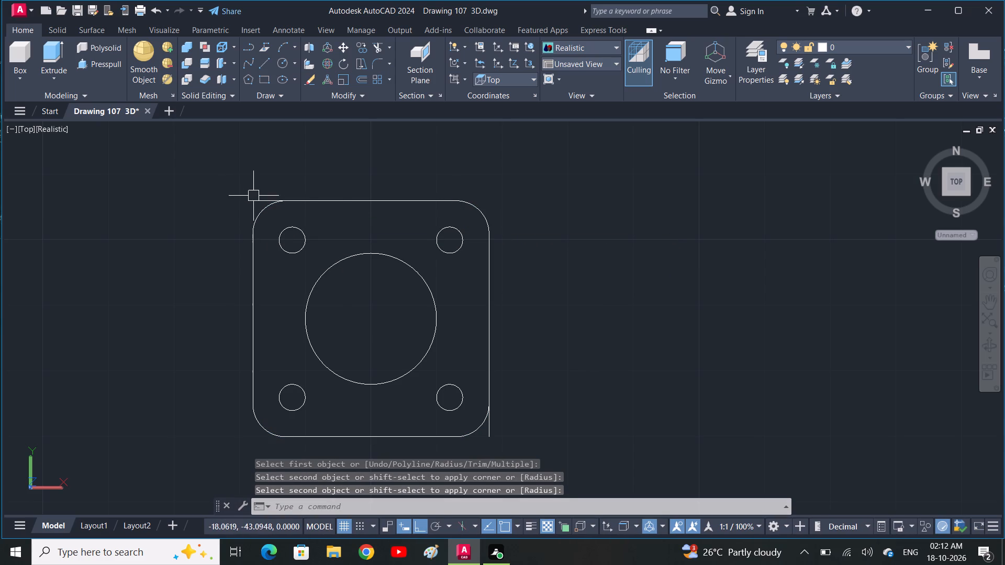
Delete the leftover straight line stubs outside the upper-left and lower-right rounded corners of the plate.
{"action": "left_click", "coordinate": [256, 199]}
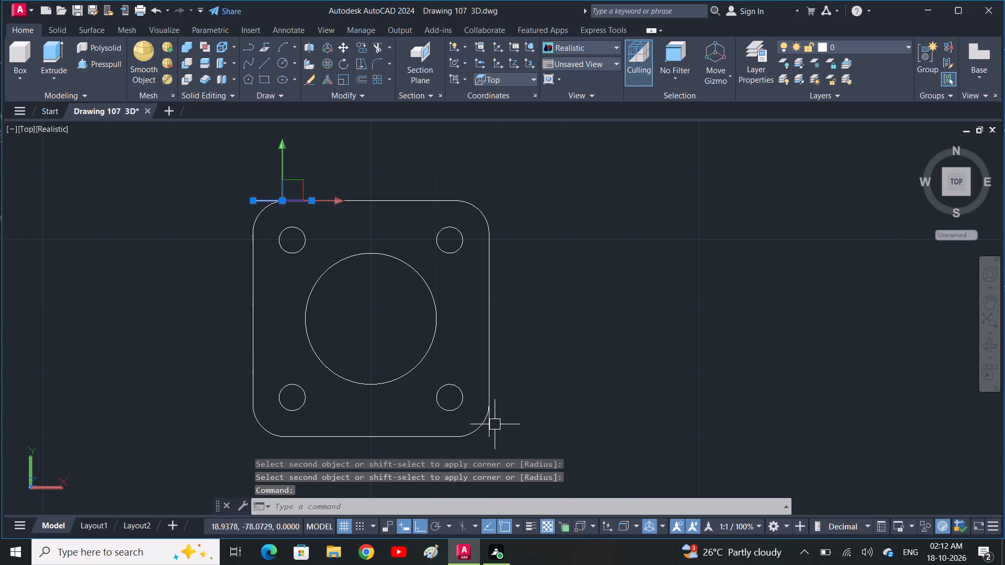
{"action": "left_click", "coordinate": [492, 432]}
{"action": "key", "text": "Delete"}
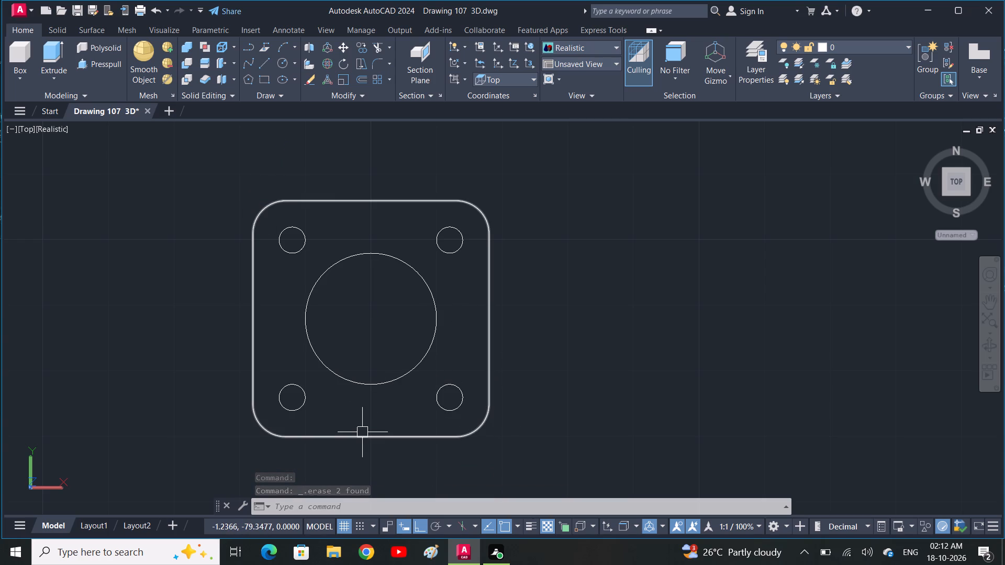
Press/Pull the rounded plate outline downward by 4 from an orbited 3D view.
{"action": "middle_click_drag", "start_coordinate": [390, 421], "coordinate": [479, 298], "text": "shift"}
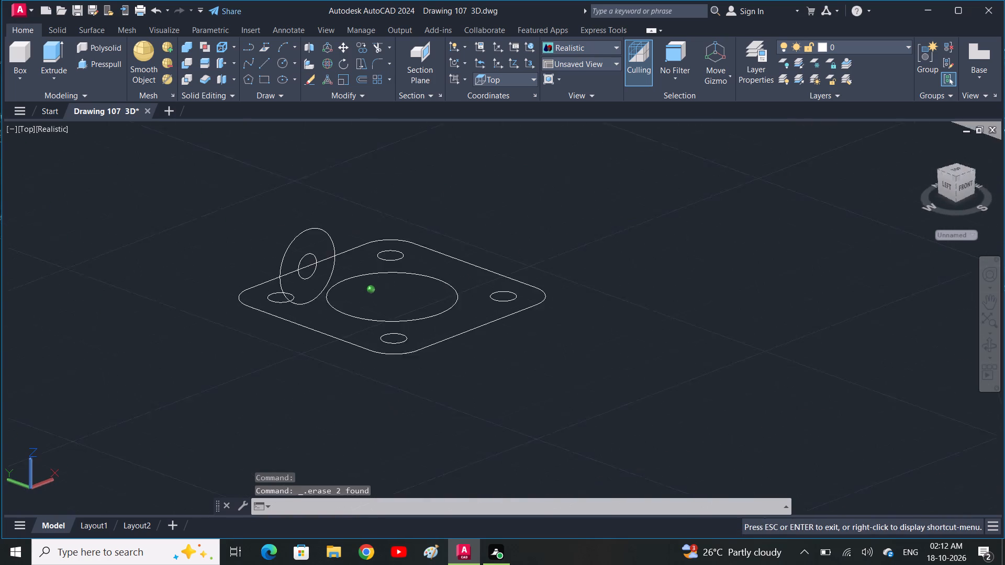
{"action": "middle_click_drag", "start_coordinate": [479, 298], "coordinate": [495, 292], "text": "shift"}
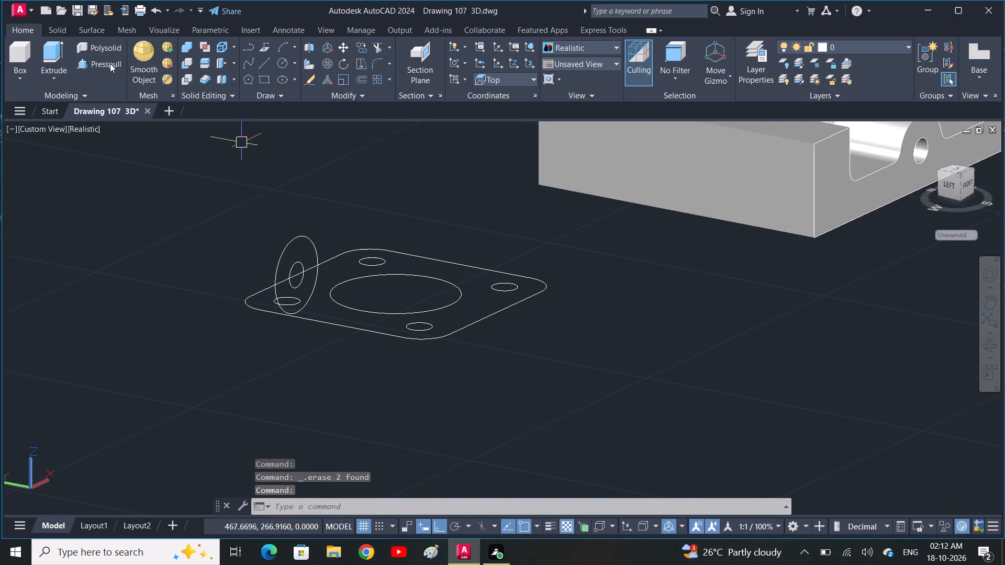
{"action": "left_click", "coordinate": [109, 63]}
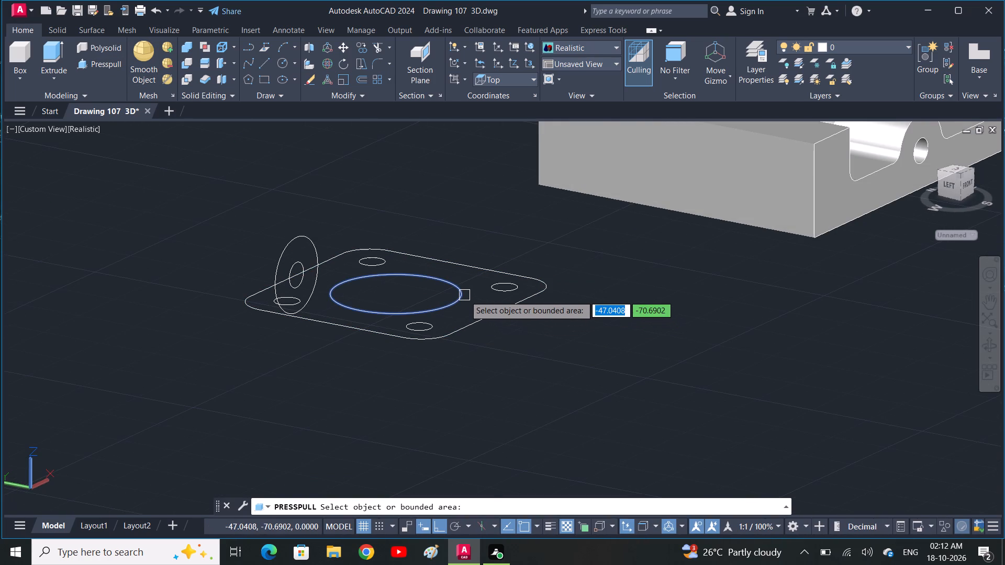
{"action": "left_click", "coordinate": [465, 296]}
{"action": "key", "text": "Escape"}
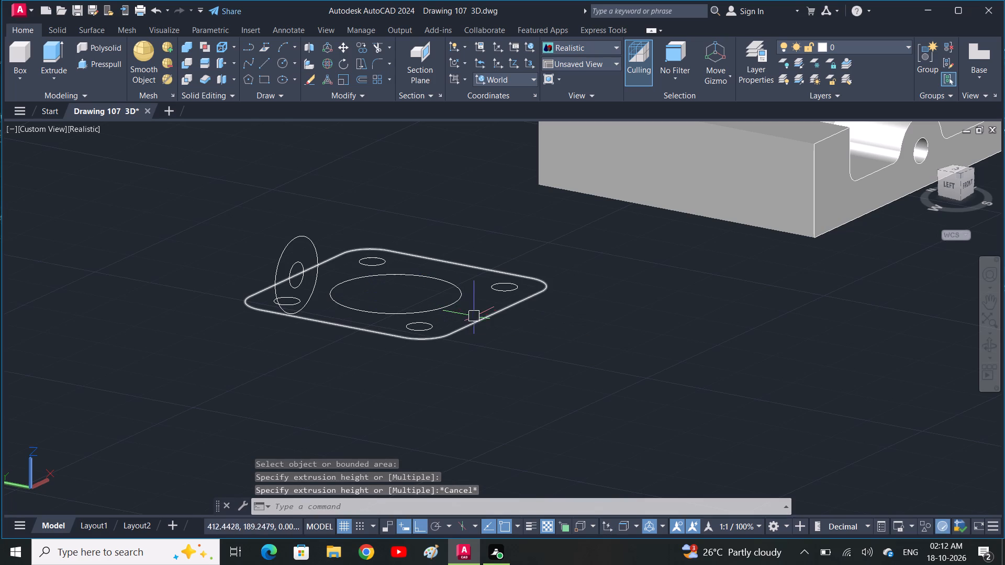
{"action": "key", "text": "space"}
{"action": "left_click", "coordinate": [477, 320]}
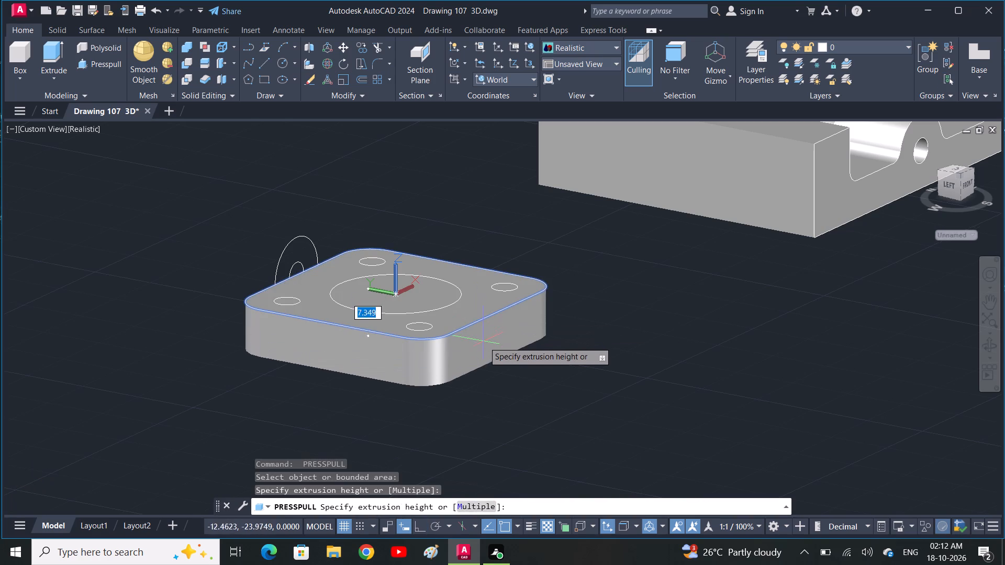
{"action": "type", "text": "4"}
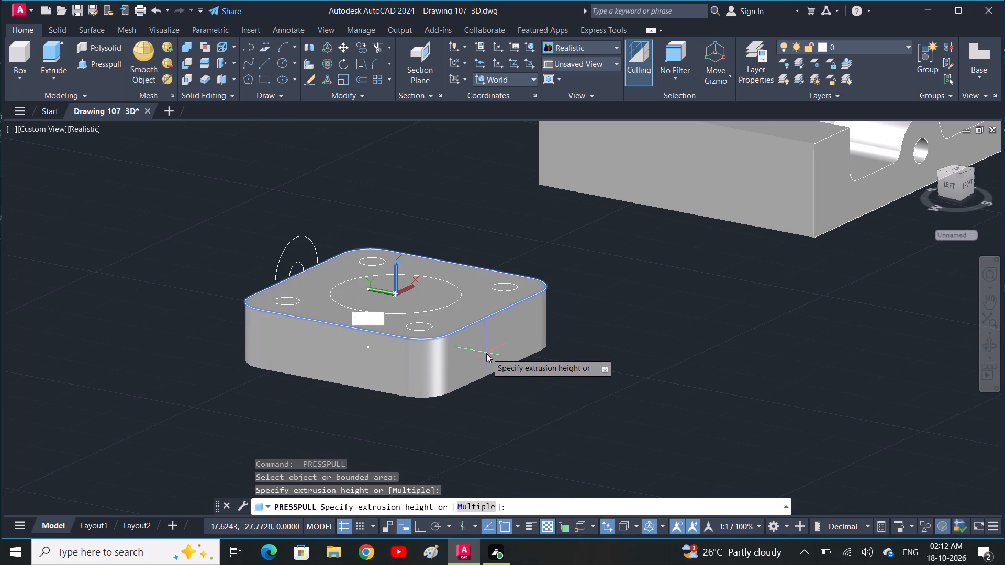
{"action": "key", "text": "space"}
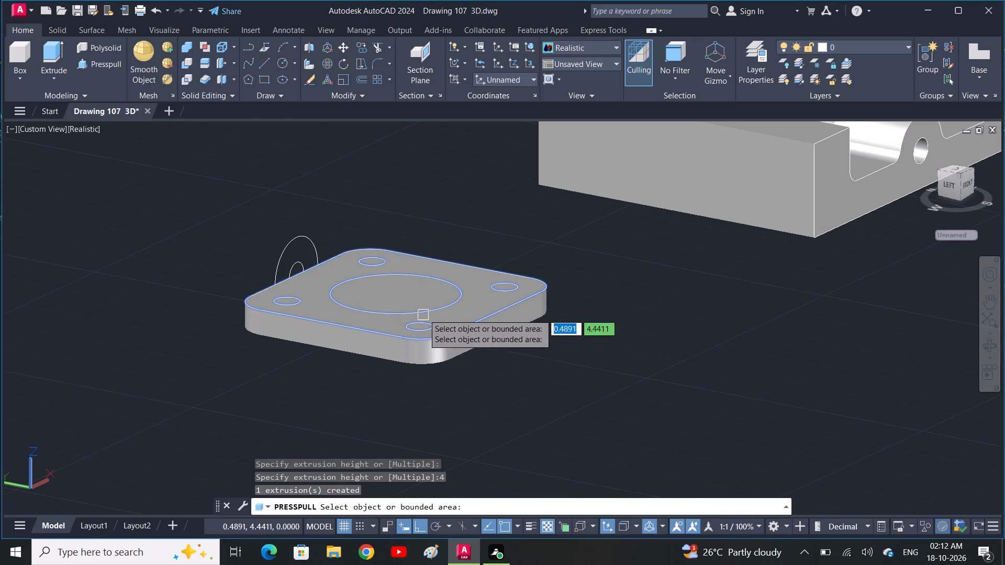
Press/Pull the plate's large central circle down by 4 to cut the central hole through the plate.
{"action": "left_click", "coordinate": [425, 302]}
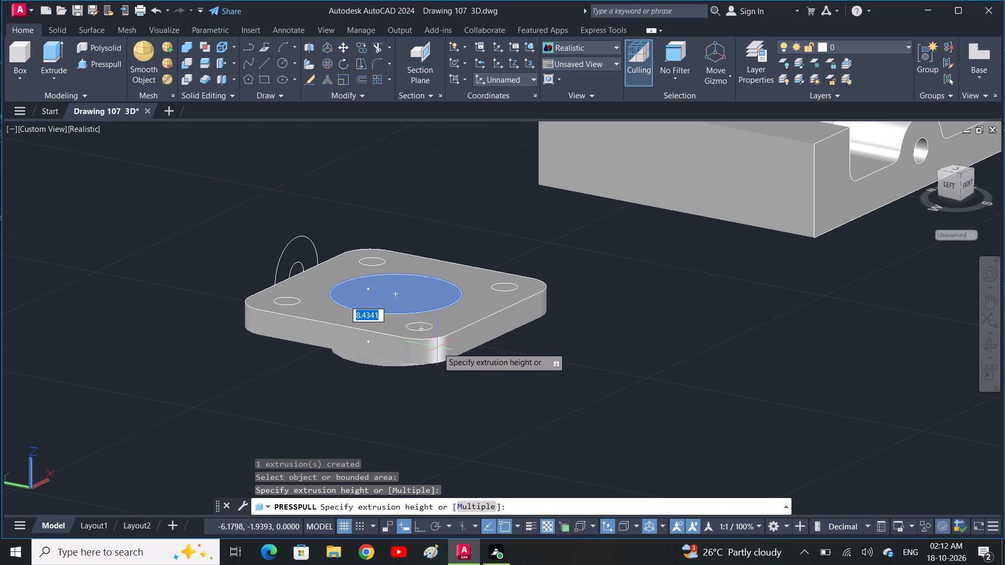
{"action": "type", "text": "4"}
{"action": "key", "text": "space"}
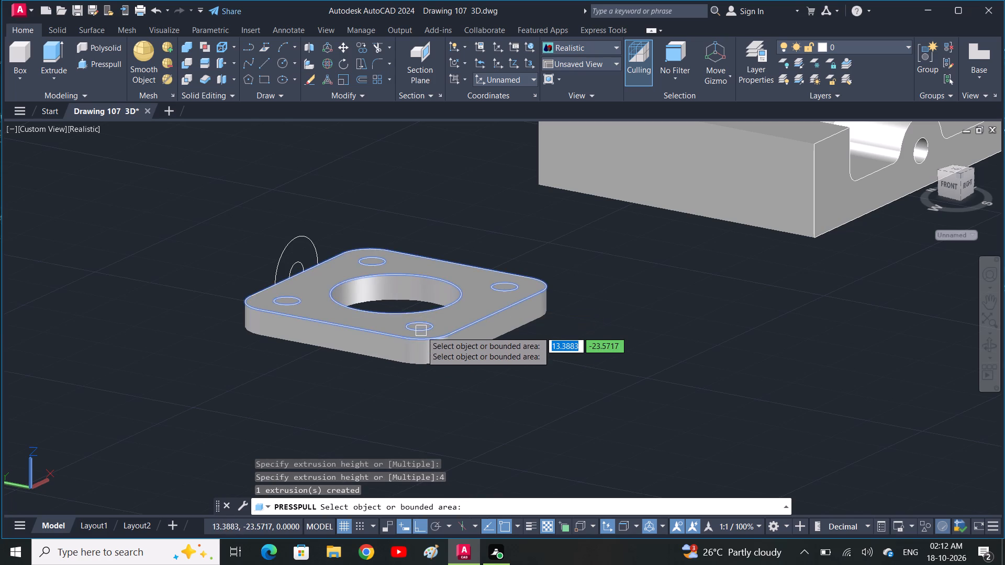
Press/Pull each of the four small corner circles down by 4 to cut the plate's corner holes.
{"action": "left_click", "coordinate": [423, 327]}
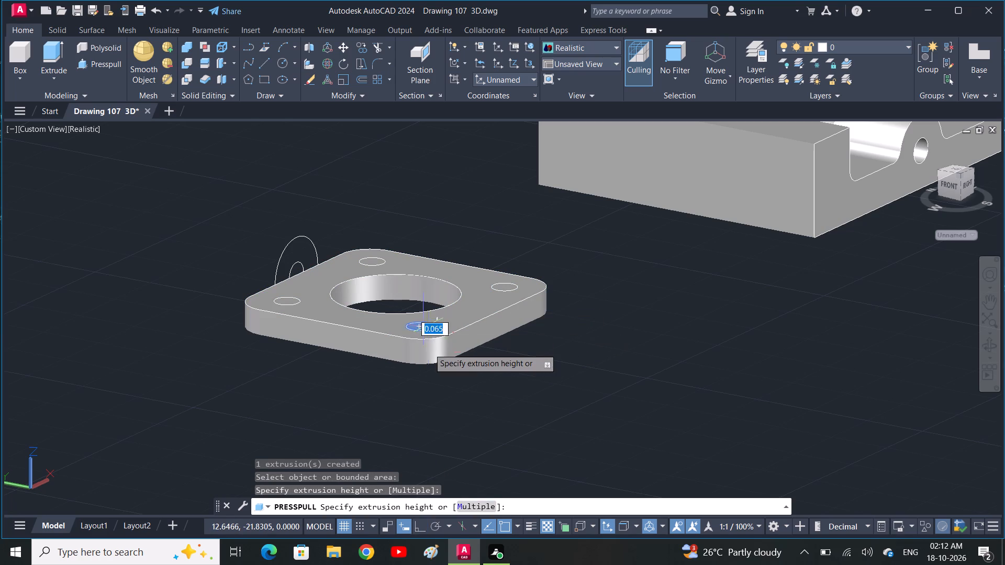
{"action": "key", "text": "4"}
{"action": "key", "text": "space"}
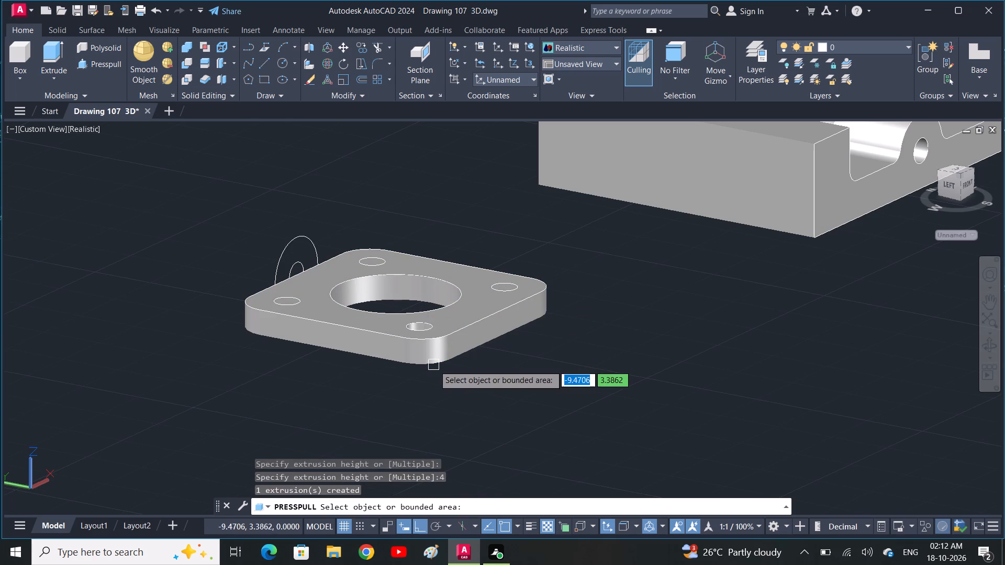
{"action": "left_click", "coordinate": [498, 285]}
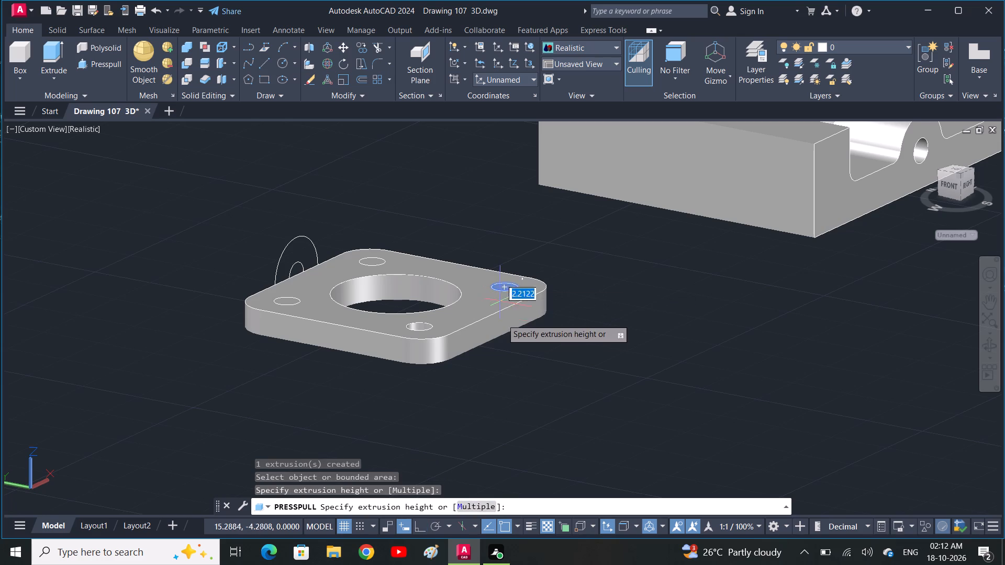
{"action": "type", "text": "4"}
{"action": "key", "text": "space"}
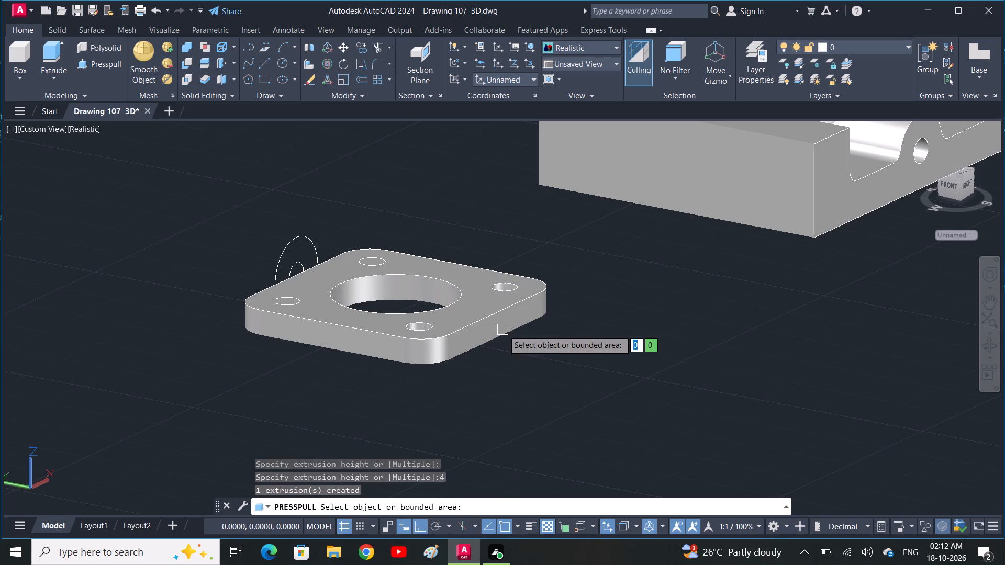
{"action": "left_click", "coordinate": [383, 257]}
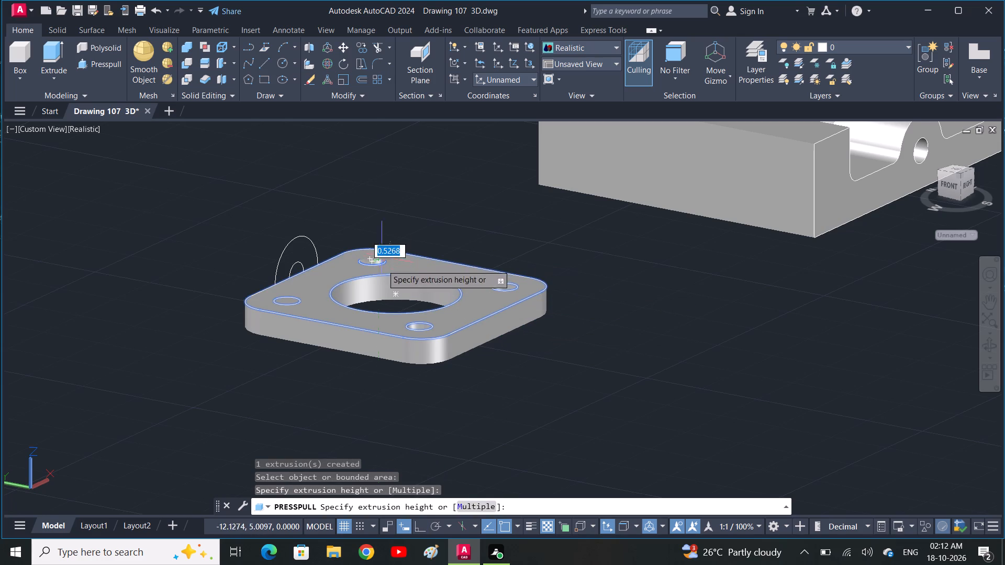
{"action": "key", "text": "Escape"}
{"action": "key", "text": "space"}
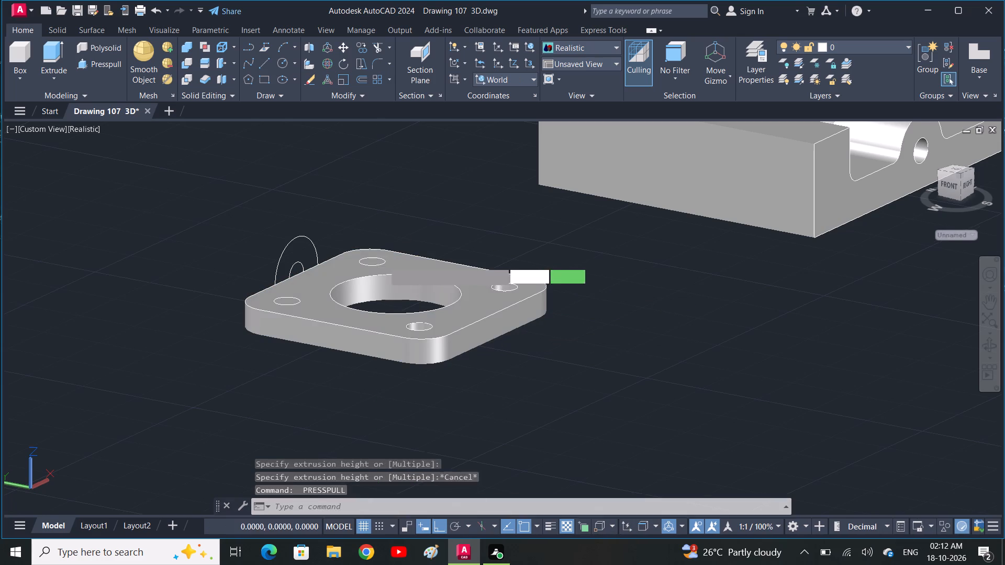
{"action": "left_click", "coordinate": [382, 262]}
{"action": "type", "text": "4"}
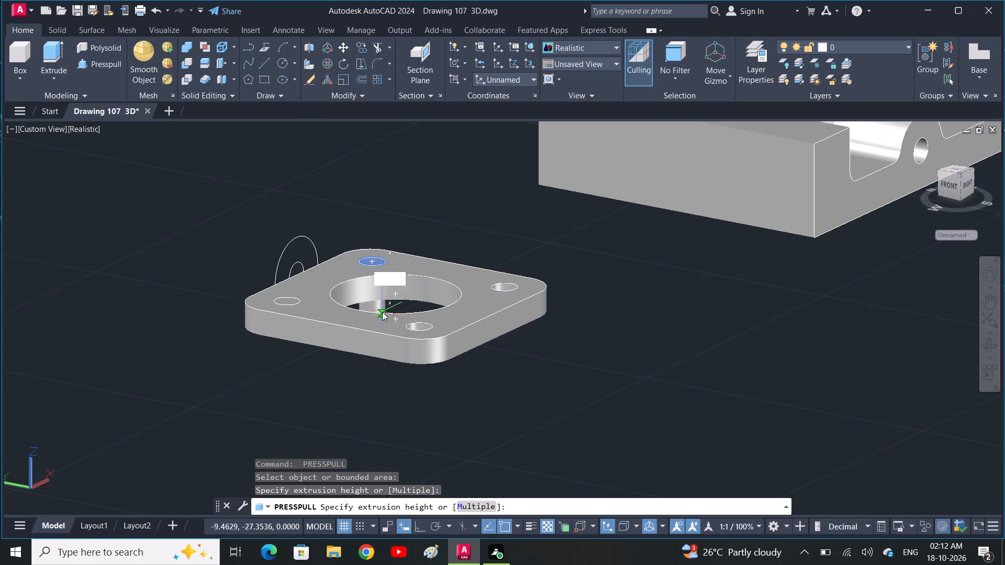
{"action": "key", "text": "space"}
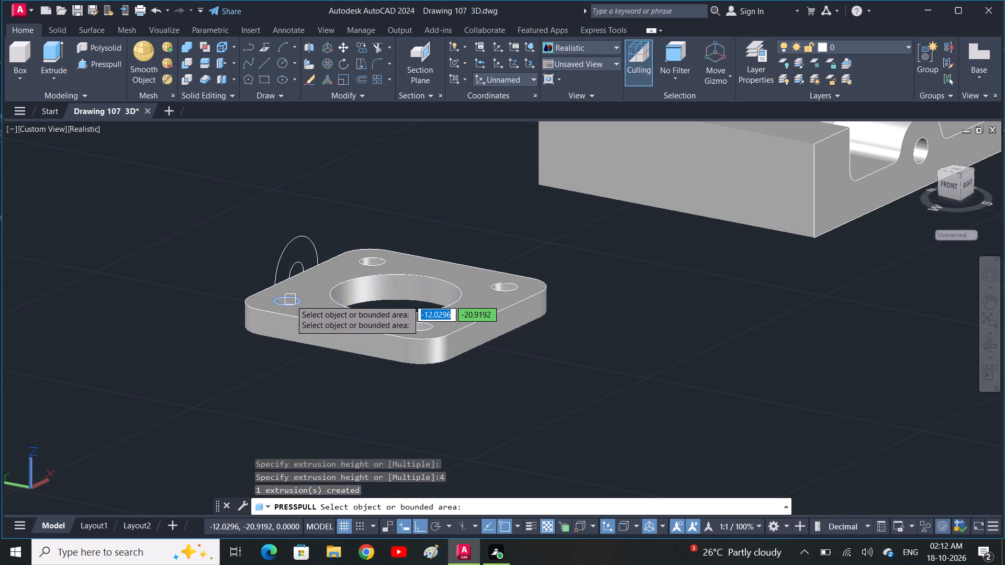
{"action": "left_click", "coordinate": [292, 298]}
{"action": "type", "text": "4"}
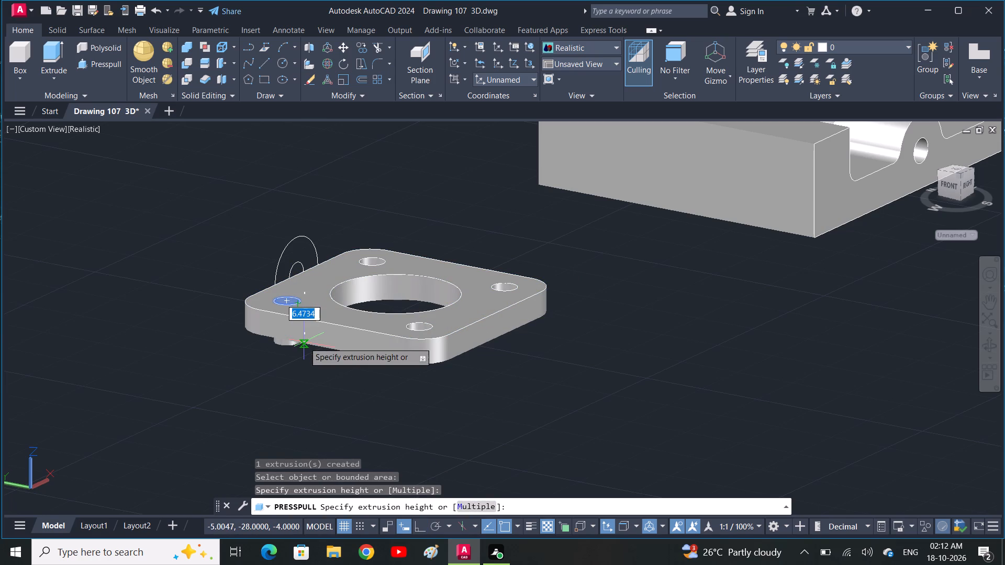
{"action": "key", "text": "space"}
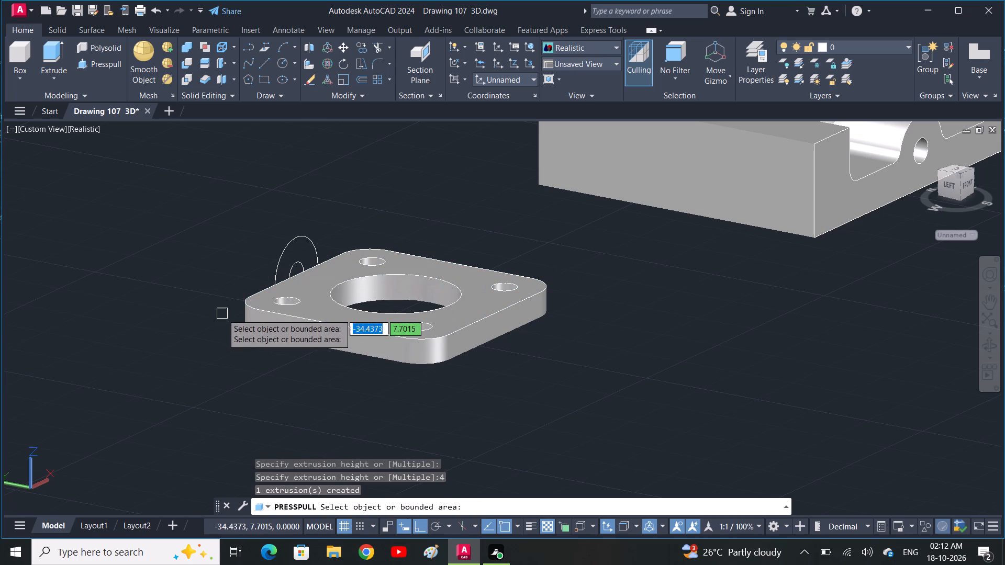
{"action": "key", "text": "Escape"}
Move the two upright concentric circles straight down so their shared centre goes from the plate's top edge to its bottom edge.
{"action": "middle_click_drag", "start_coordinate": [227, 328], "coordinate": [347, 362], "text": "shift"}
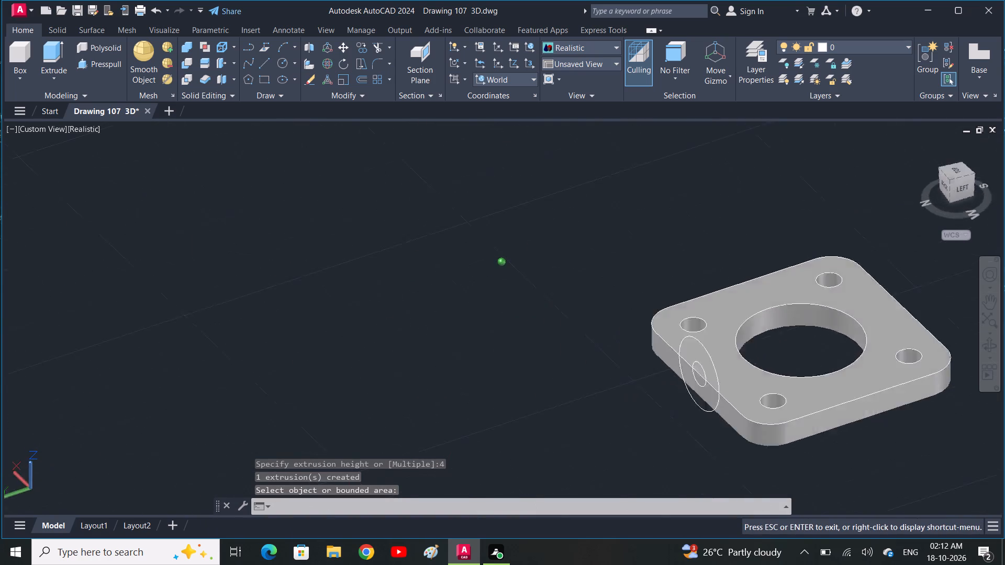
{"action": "middle_click_drag", "start_coordinate": [347, 362], "coordinate": [417, 373], "text": "shift"}
{"action": "middle_click_drag", "start_coordinate": [483, 306], "coordinate": [252, 413]}
{"action": "middle_click_drag", "start_coordinate": [374, 394], "coordinate": [377, 386], "text": "shift"}
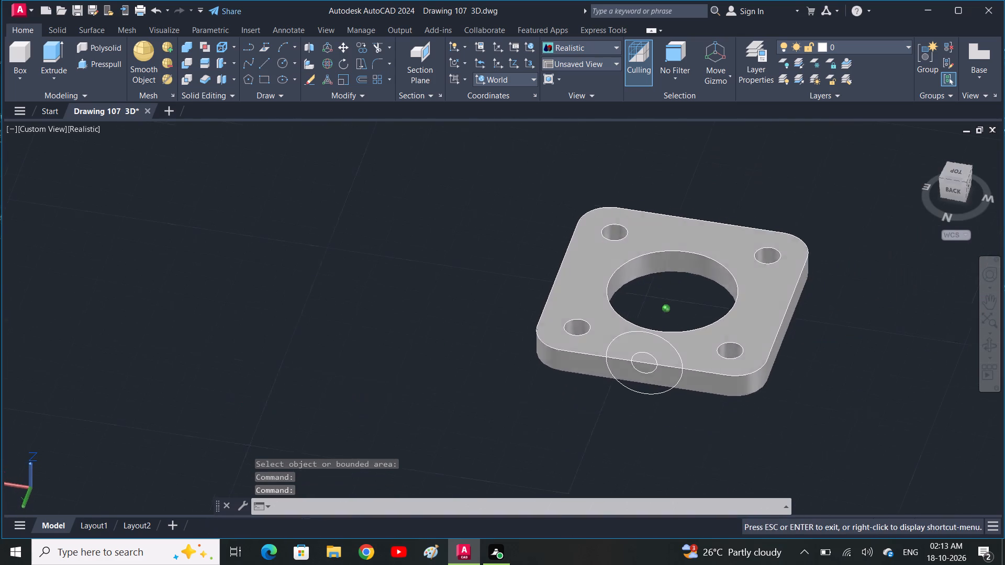
{"action": "middle_click_drag", "start_coordinate": [377, 386], "coordinate": [407, 320], "text": "shift"}
{"action": "middle_click_drag", "start_coordinate": [498, 340], "coordinate": [394, 343]}
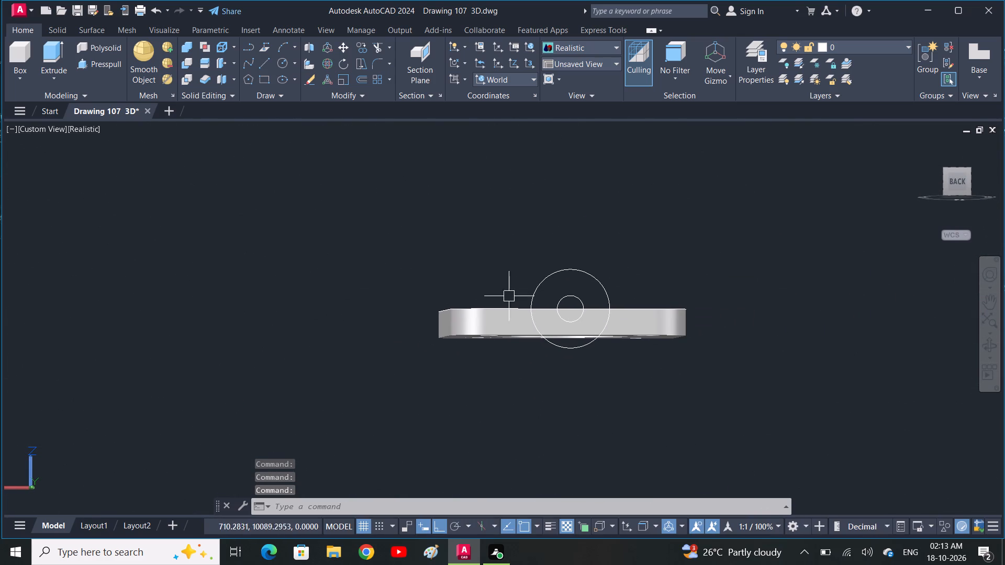
{"action": "left_click", "coordinate": [558, 265]}
{"action": "key", "text": "Escape"}
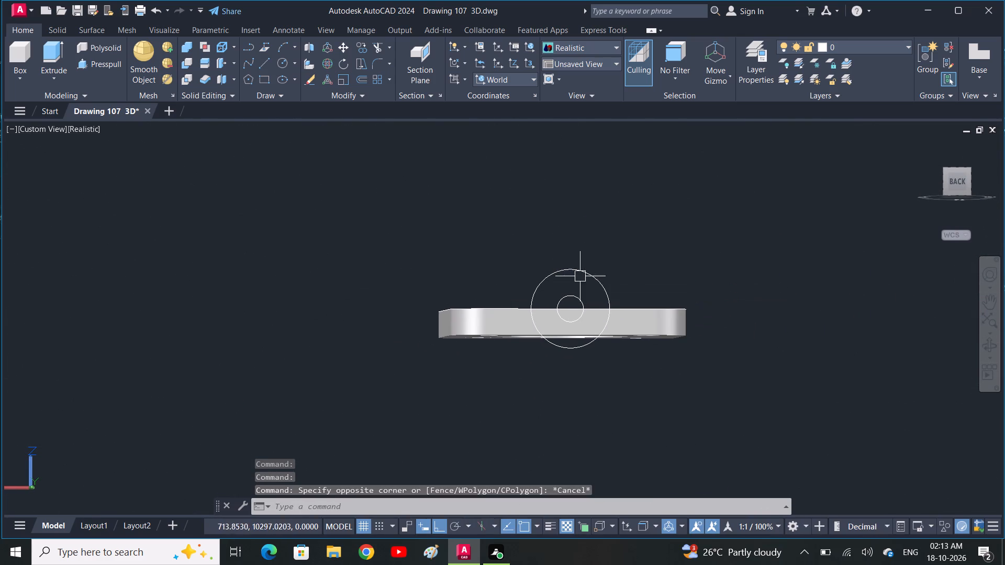
{"action": "left_click", "coordinate": [586, 269]}
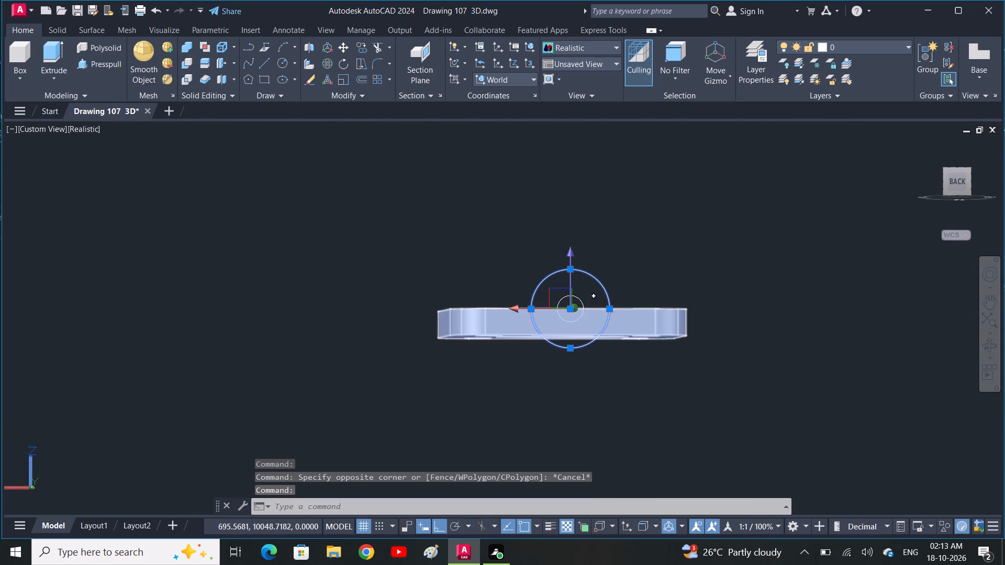
{"action": "scroll", "coordinate": [582, 303], "scroll_direction": "up", "scroll_amount": 2}
{"action": "left_click", "coordinate": [579, 296]}
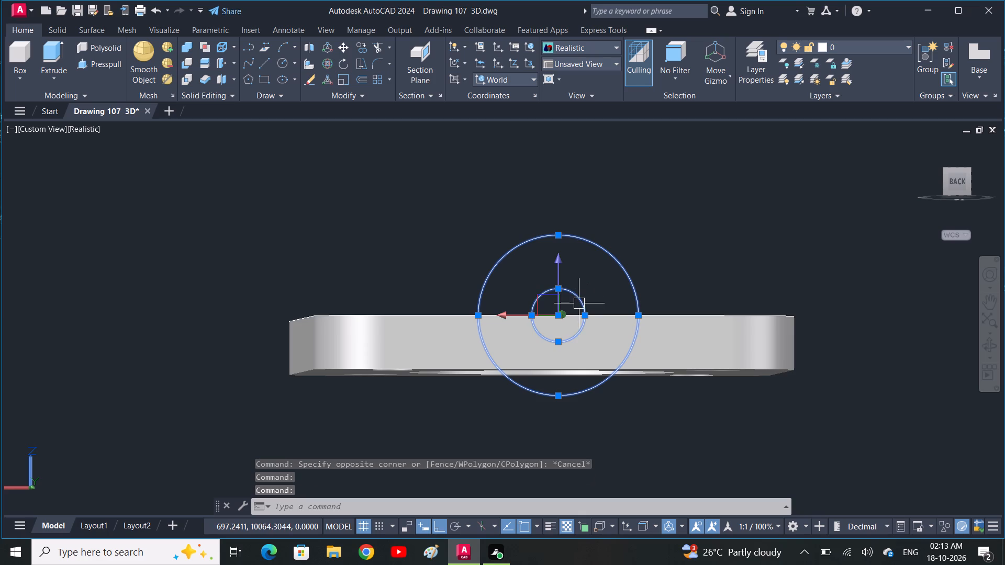
{"action": "type", "text": "m"}
{"action": "key", "text": "space"}
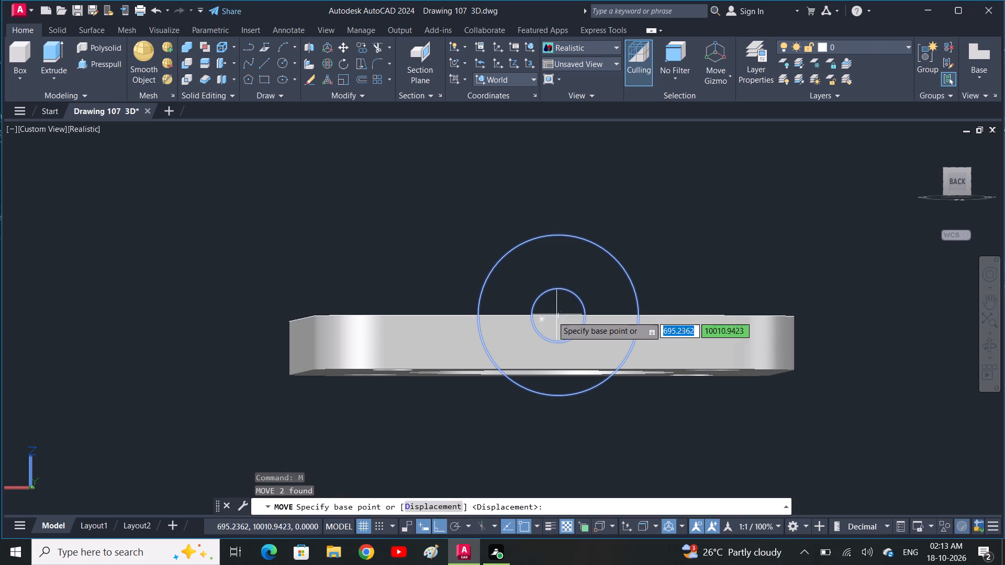
{"action": "left_click", "coordinate": [556, 313]}
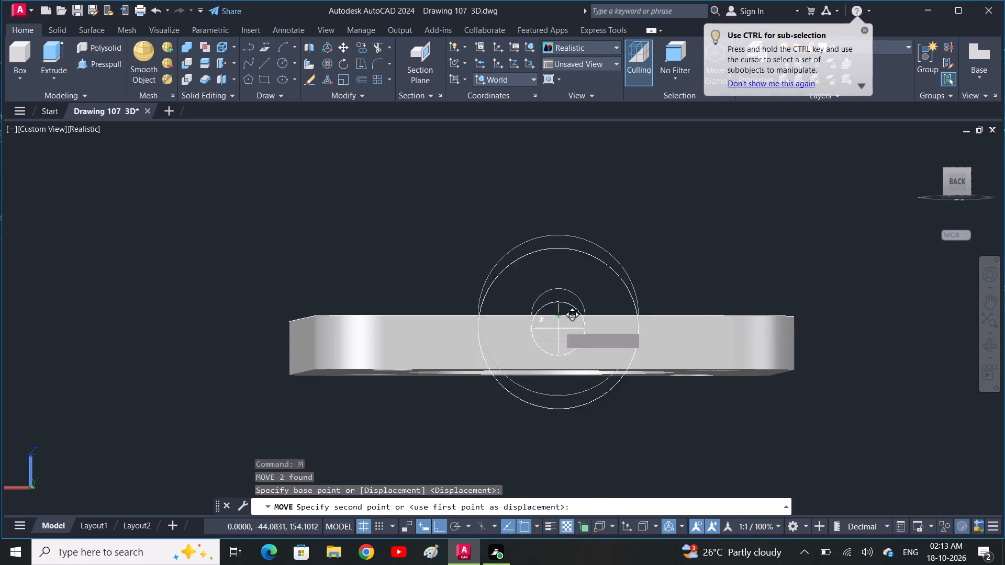
{"action": "left_click", "coordinate": [555, 367]}
{"action": "key", "text": "Escape"}
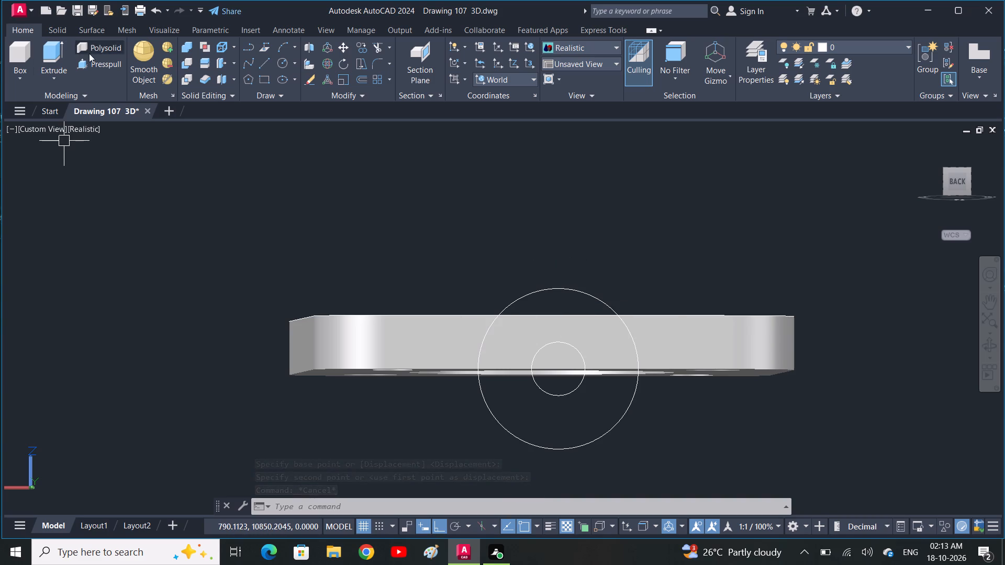
Draw a line across the full diameter of the outer upright circle, along the plate's bottom edge.
{"action": "middle_click_drag", "start_coordinate": [446, 286], "coordinate": [359, 304], "text": "shift"}
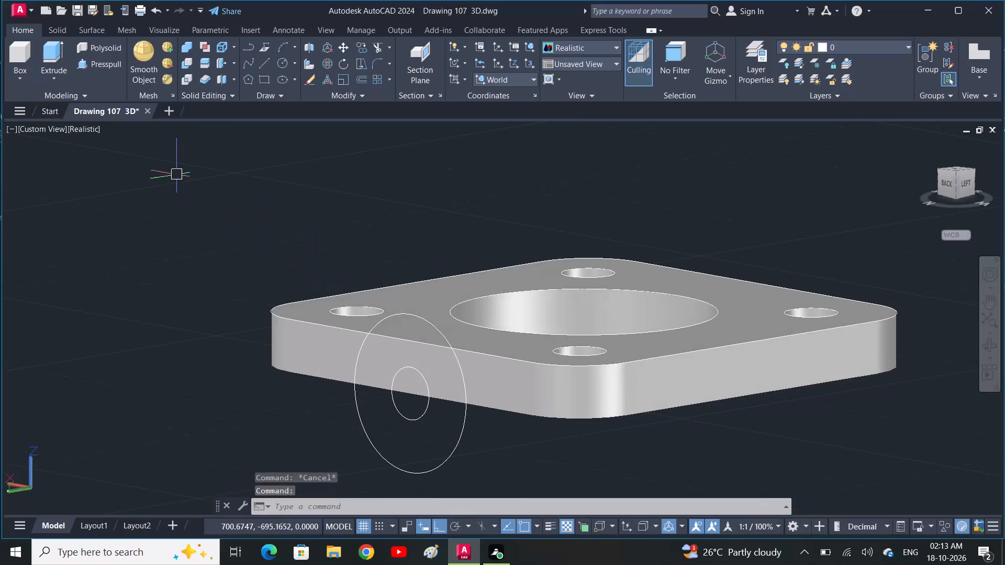
{"action": "left_click", "coordinate": [104, 65]}
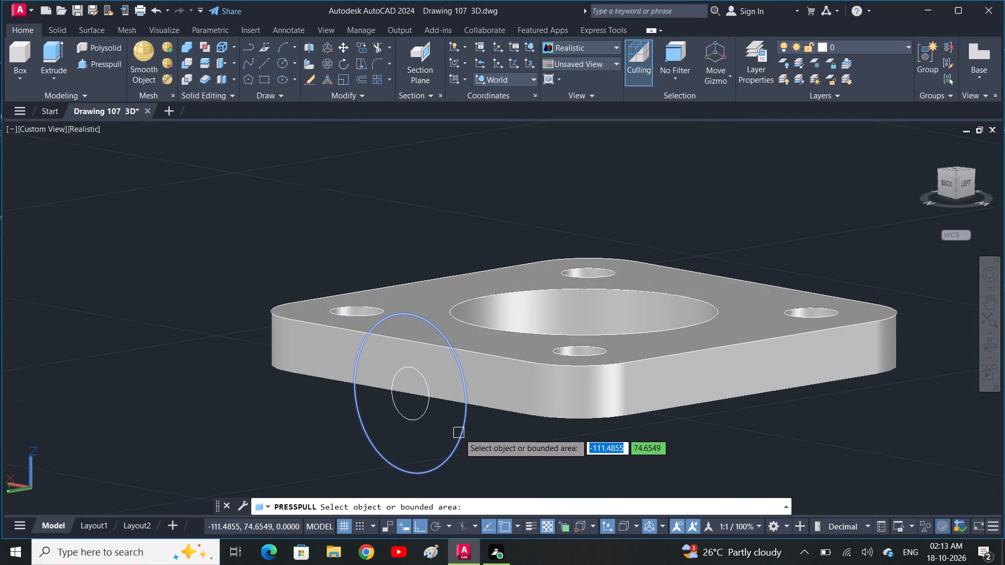
{"action": "key", "text": "Escape"}
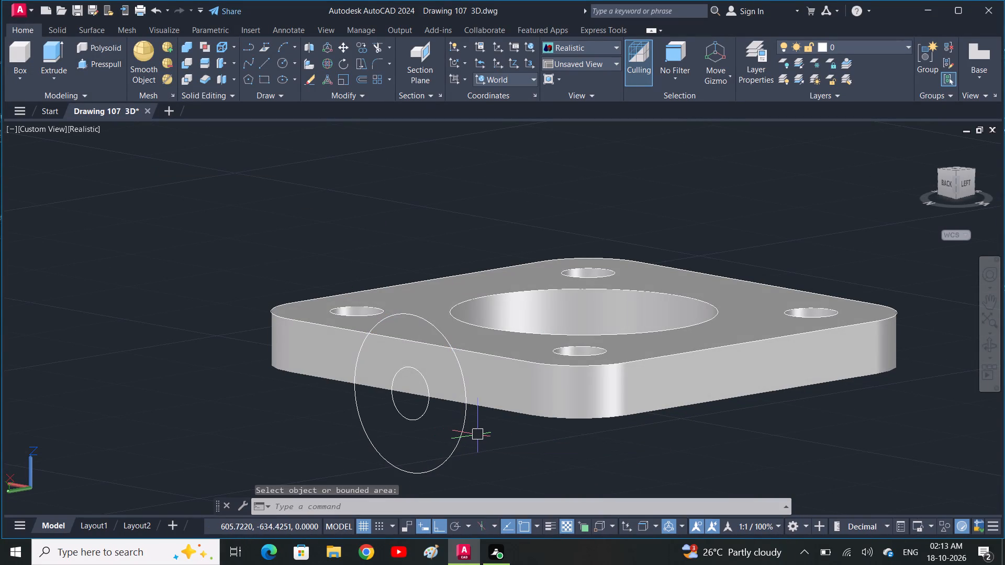
{"action": "key", "text": "l"}
{"action": "key", "text": "space"}
{"action": "left_click", "coordinate": [466, 409]}
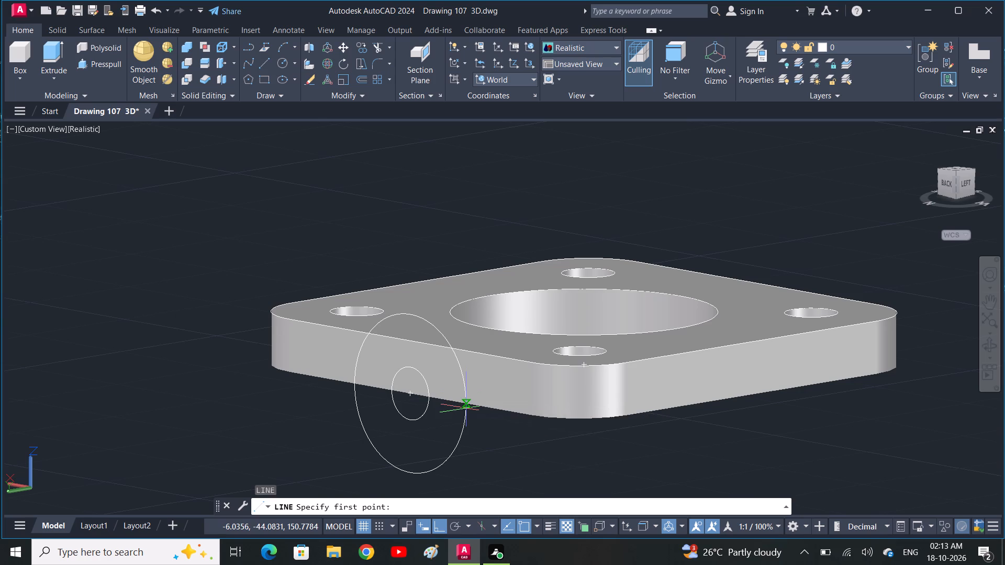
{"action": "left_click", "coordinate": [352, 385]}
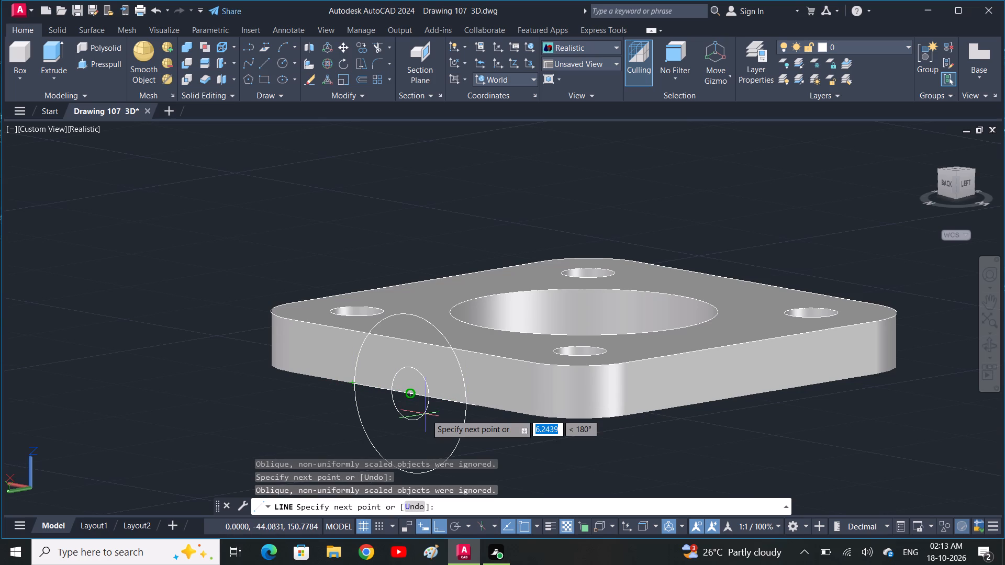
{"action": "key", "text": "Escape"}
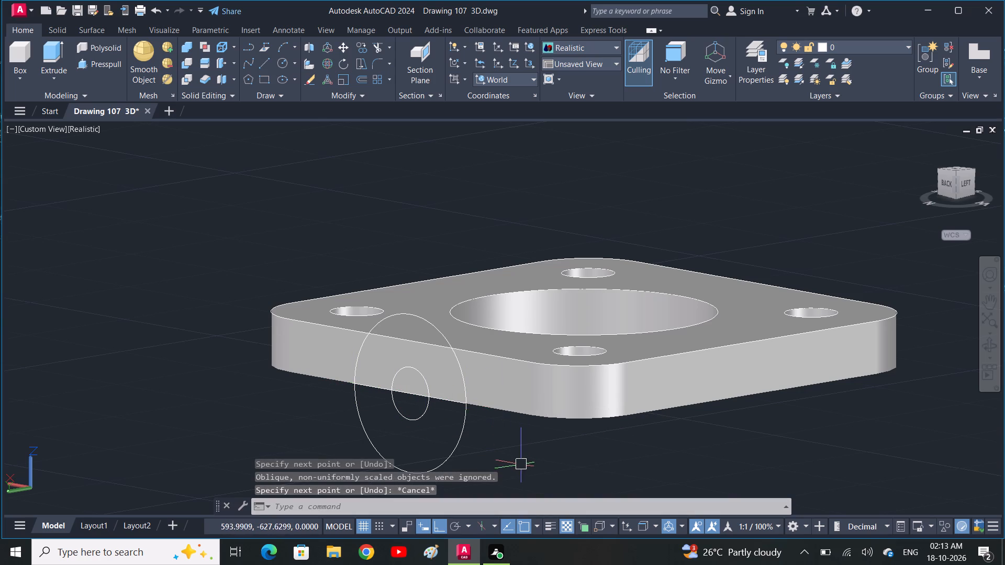
Switch the visual style to 2D Wireframe.
{"action": "left_click", "coordinate": [584, 42]}
{"action": "left_click", "coordinate": [580, 75]}
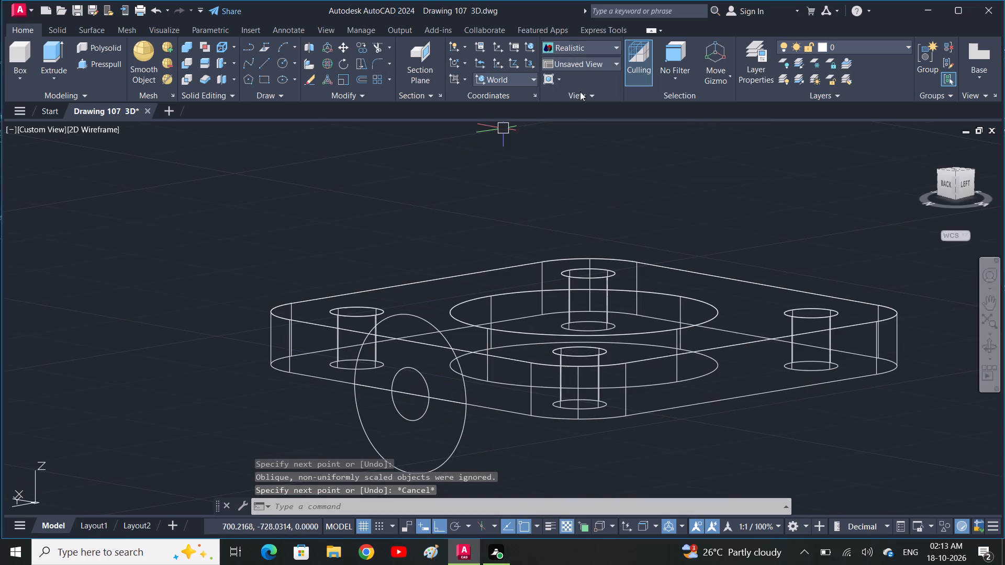
{"action": "scroll", "coordinate": [464, 431], "scroll_direction": "up", "scroll_amount": 1}
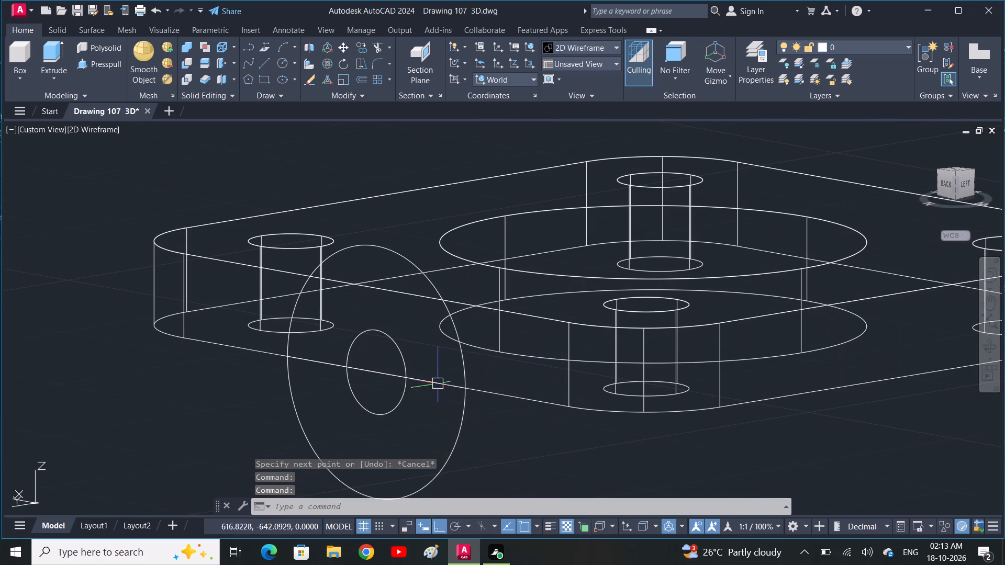
{"action": "left_click", "coordinate": [438, 382]}
{"action": "key", "text": "Escape"}
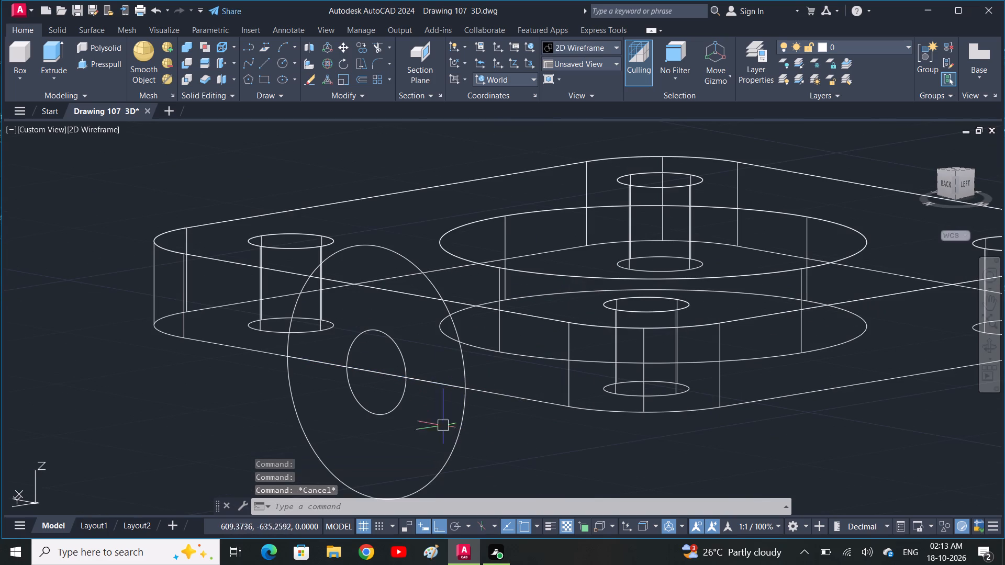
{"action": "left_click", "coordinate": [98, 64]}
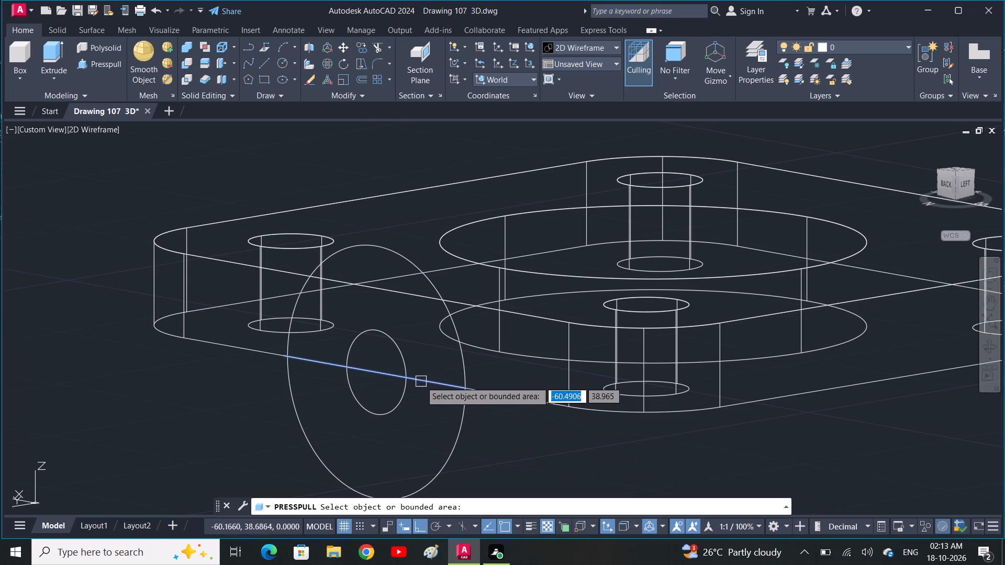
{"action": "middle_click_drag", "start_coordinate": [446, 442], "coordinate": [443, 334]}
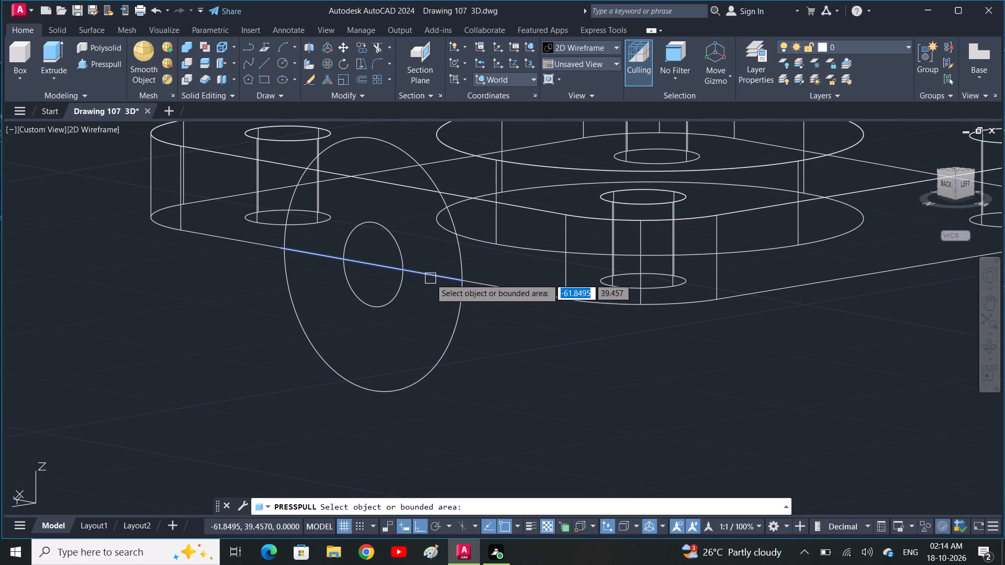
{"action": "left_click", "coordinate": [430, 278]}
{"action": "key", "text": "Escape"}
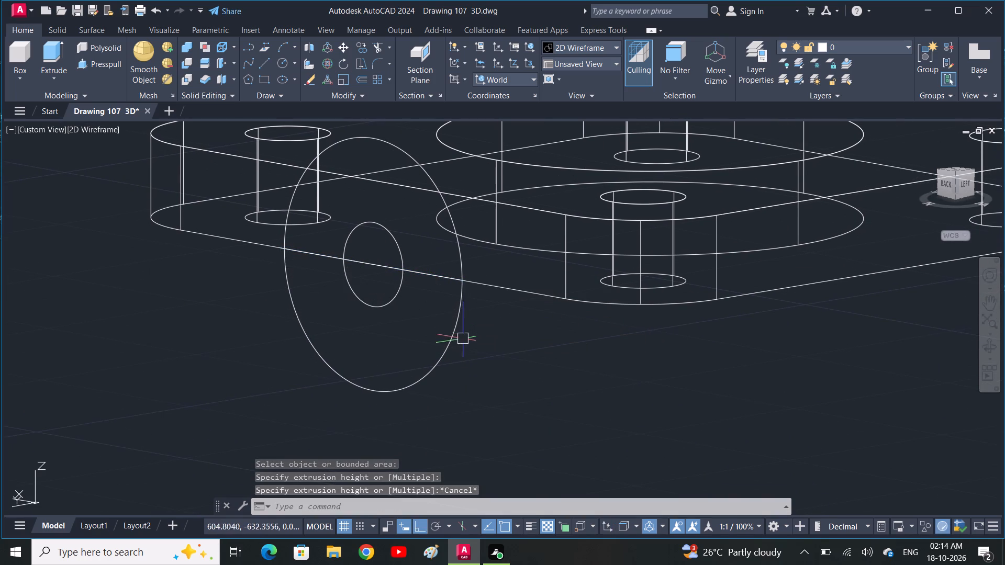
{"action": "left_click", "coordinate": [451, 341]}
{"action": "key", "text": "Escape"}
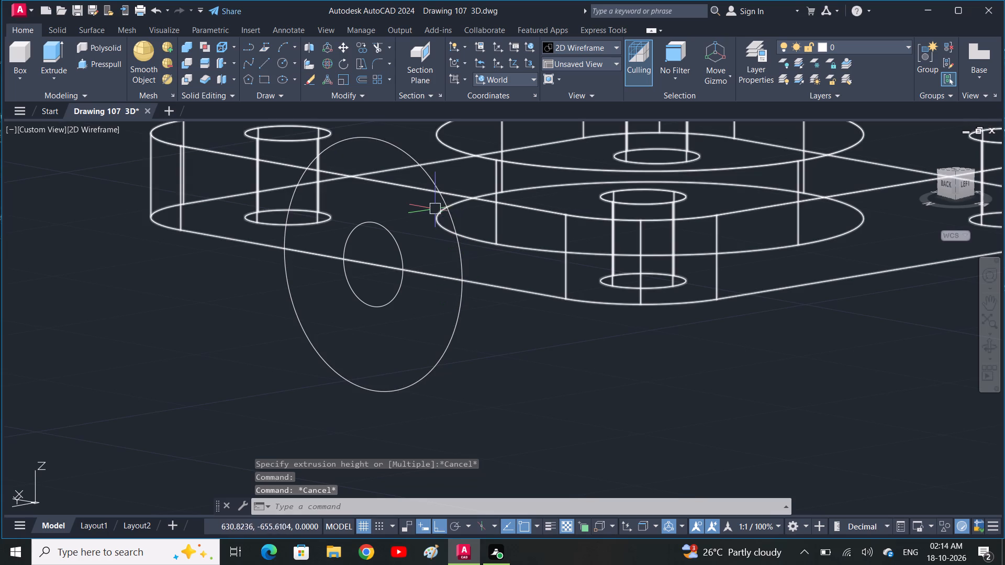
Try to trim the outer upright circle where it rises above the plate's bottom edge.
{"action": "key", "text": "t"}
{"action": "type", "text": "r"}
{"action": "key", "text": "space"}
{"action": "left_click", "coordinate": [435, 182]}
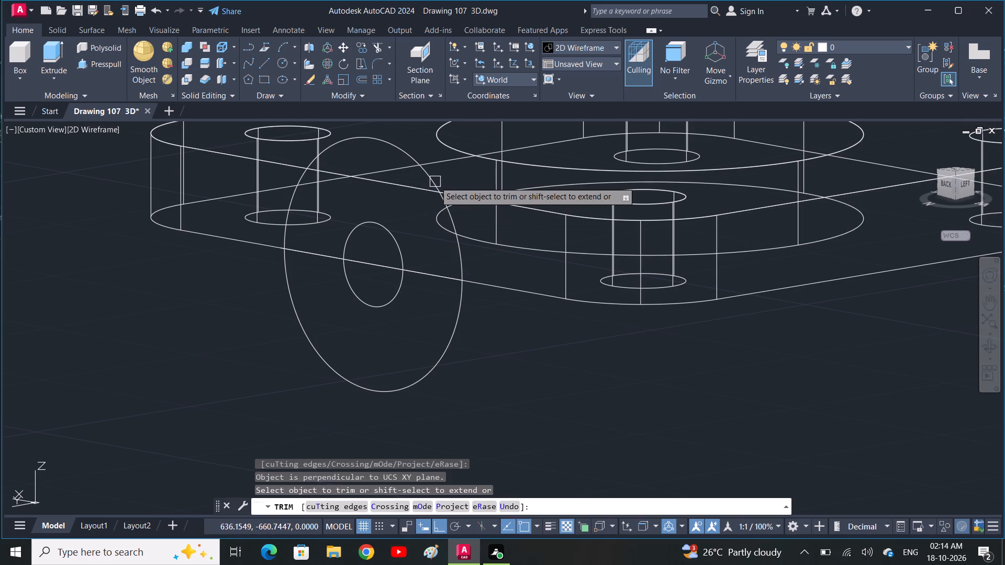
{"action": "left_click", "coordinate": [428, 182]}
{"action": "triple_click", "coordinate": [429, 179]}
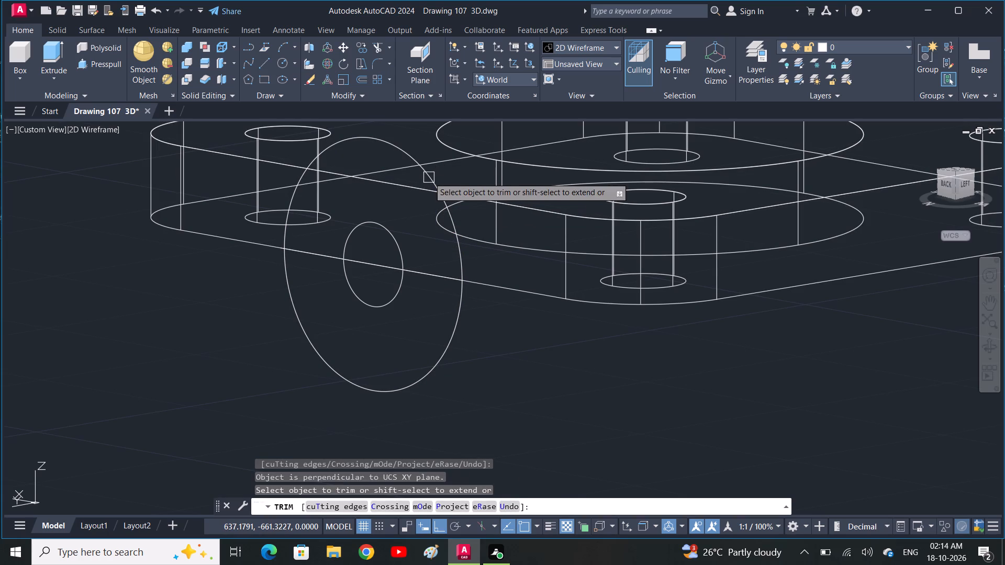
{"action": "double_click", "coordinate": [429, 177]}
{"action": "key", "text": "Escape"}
Move the two upright concentric circles straight down so they sit clear below the plate.
{"action": "scroll", "coordinate": [448, 269], "scroll_direction": "down", "scroll_amount": 1}
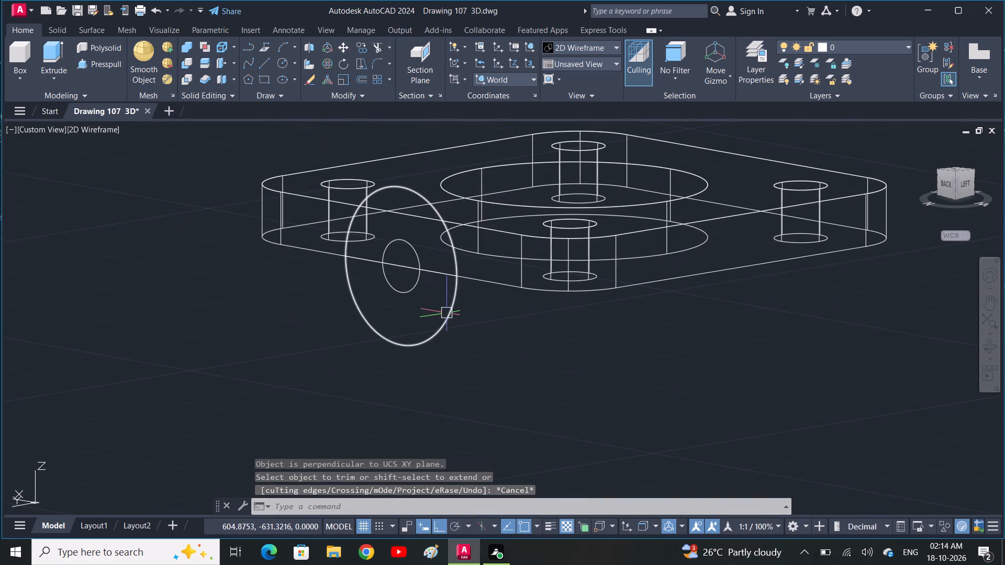
{"action": "left_click", "coordinate": [450, 318]}
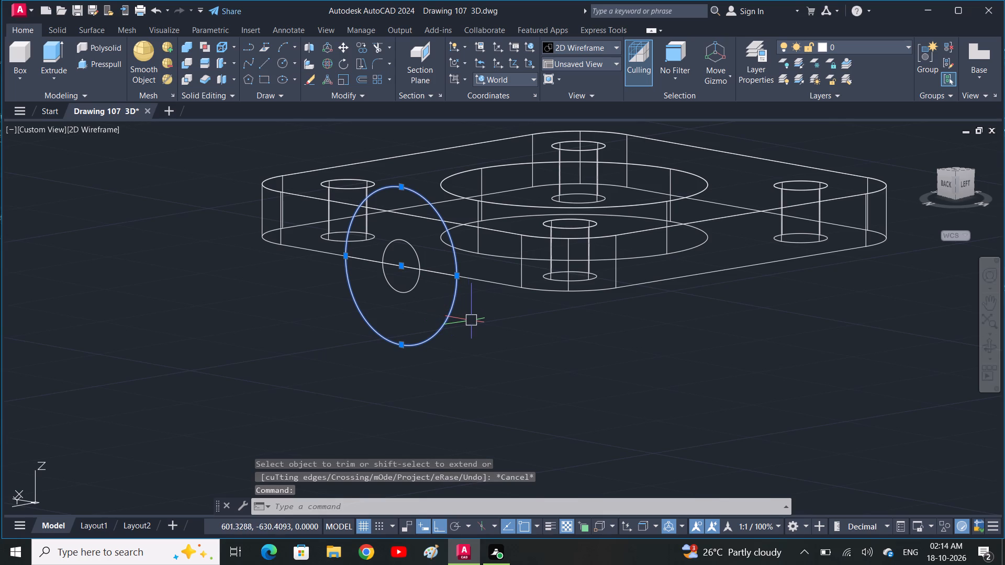
{"action": "key", "text": "Escape"}
{"action": "middle_click_drag", "start_coordinate": [468, 321], "coordinate": [429, 345]}
{"action": "left_click_drag", "start_coordinate": [423, 345], "coordinate": [416, 344]}
{"action": "left_click", "coordinate": [367, 310]}
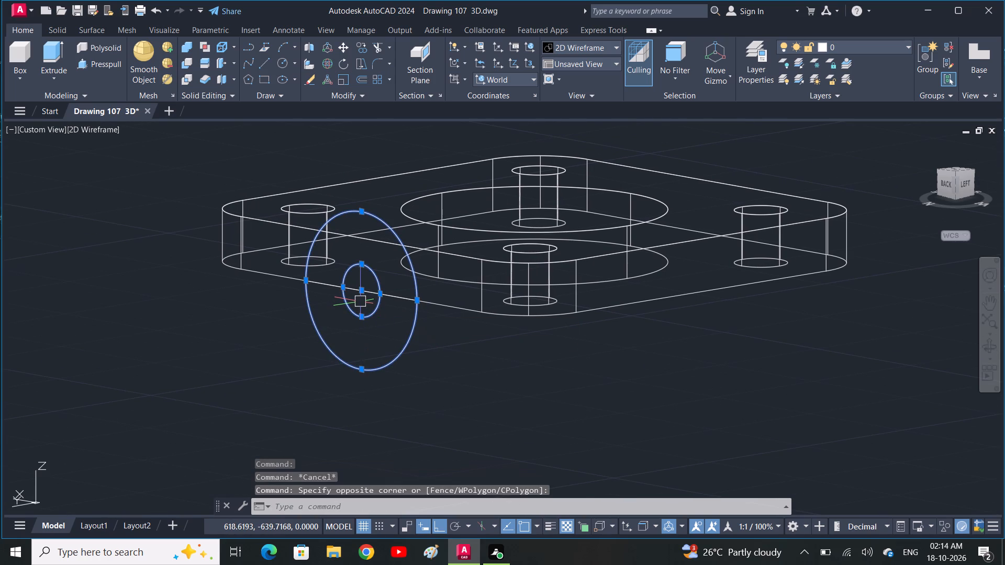
{"action": "type", "text": "m"}
{"action": "key", "text": "space"}
{"action": "left_click_drag", "start_coordinate": [359, 286], "coordinate": [353, 286]}
{"action": "left_click", "coordinate": [158, 384]}
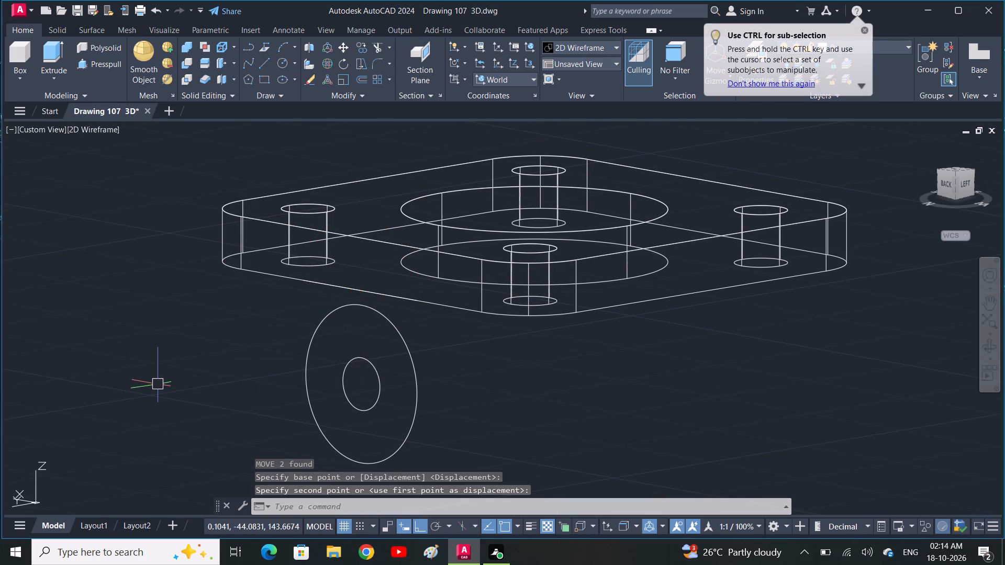
Draw a long line from the circles' shared centre, running perpendicular to the plane of the circles.
{"action": "middle_click_drag", "start_coordinate": [167, 375], "coordinate": [276, 230]}
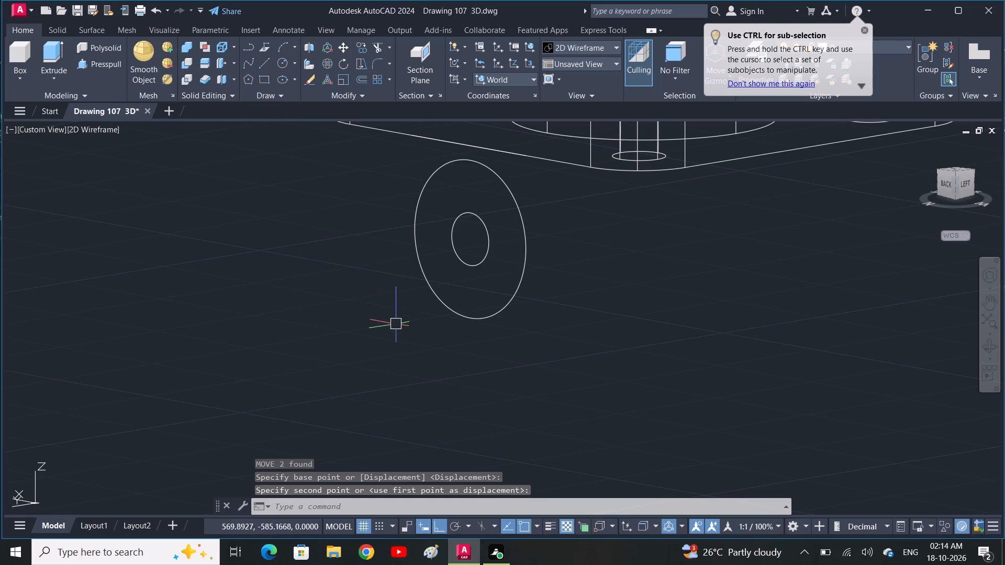
{"action": "type", "text": "l"}
{"action": "key", "text": "space"}
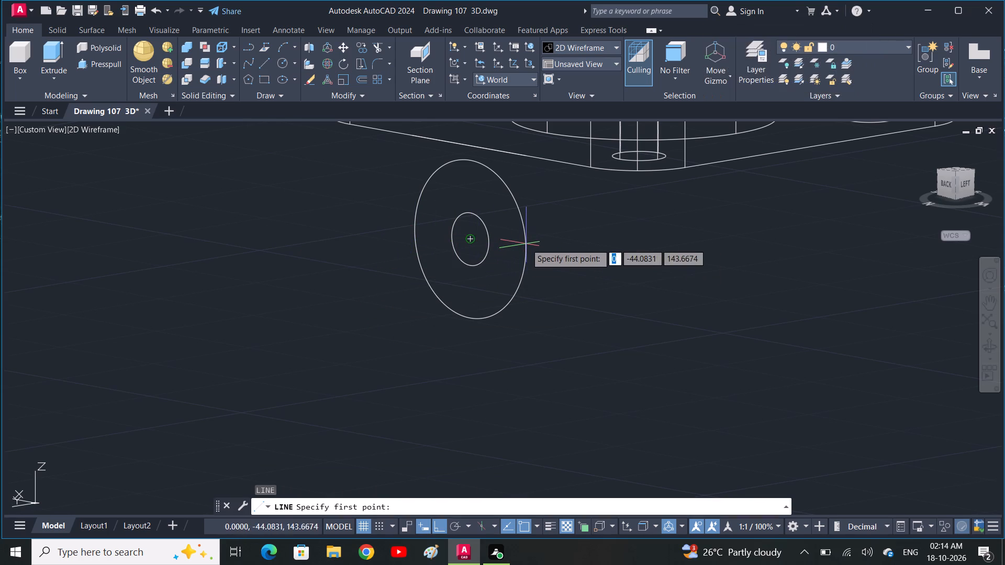
{"action": "left_click", "coordinate": [472, 240]}
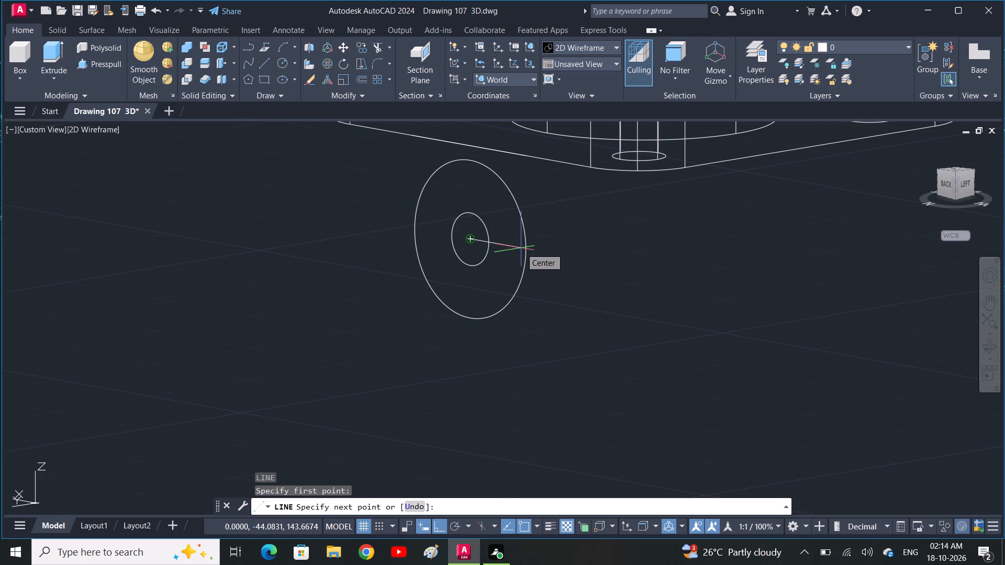
{"action": "middle_click_drag", "start_coordinate": [521, 250], "coordinate": [574, 260], "text": "shift"}
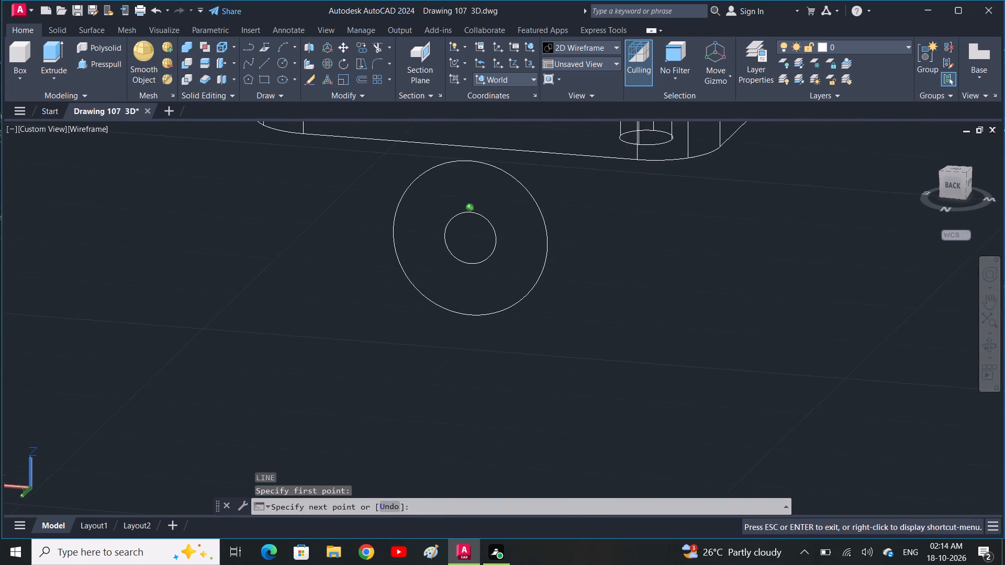
{"action": "middle_click_drag", "start_coordinate": [574, 260], "coordinate": [610, 244], "text": "shift"}
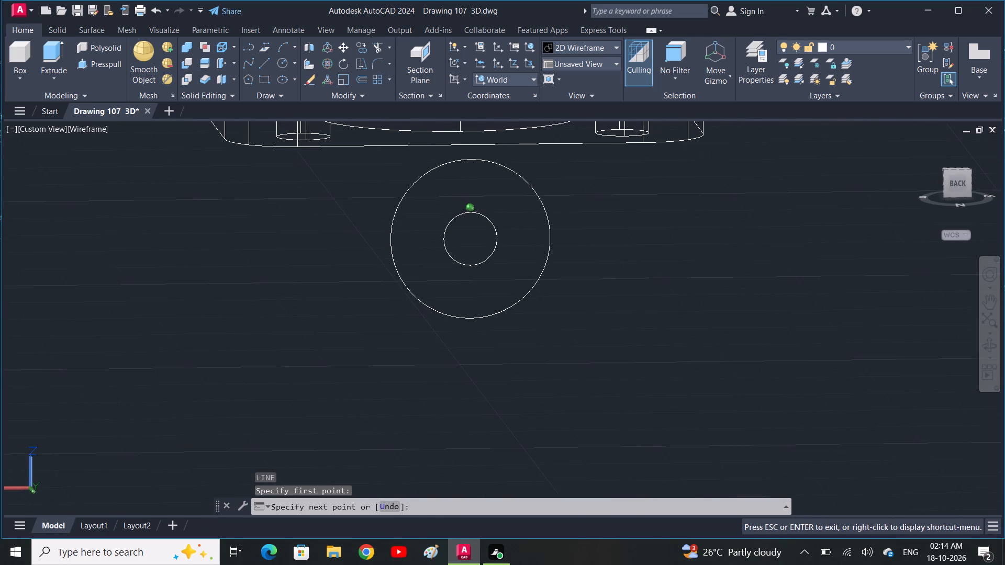
{"action": "middle_click_drag", "start_coordinate": [610, 244], "coordinate": [599, 227], "text": "shift"}
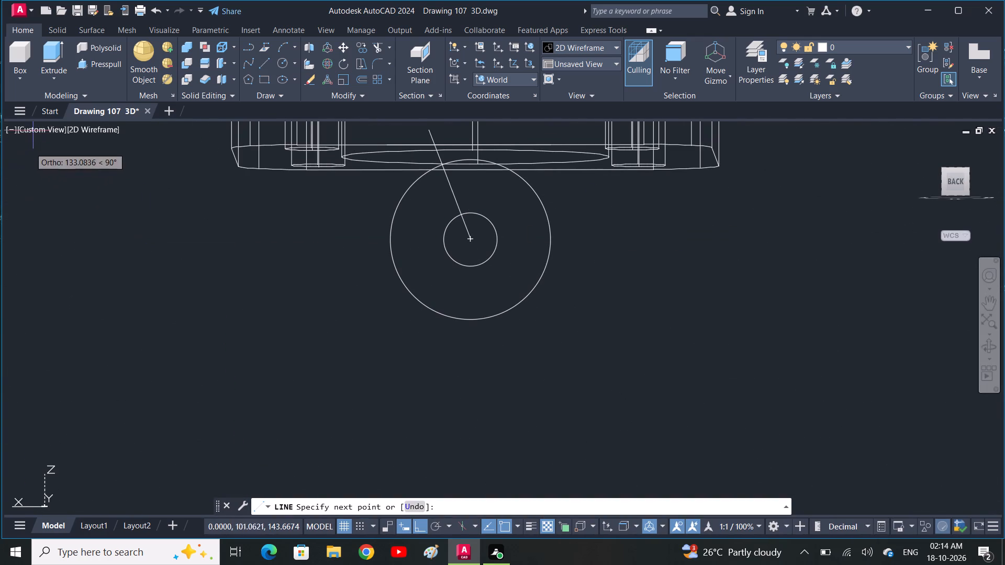
{"action": "left_click", "coordinate": [34, 124]}
{"action": "key", "text": "Escape"}
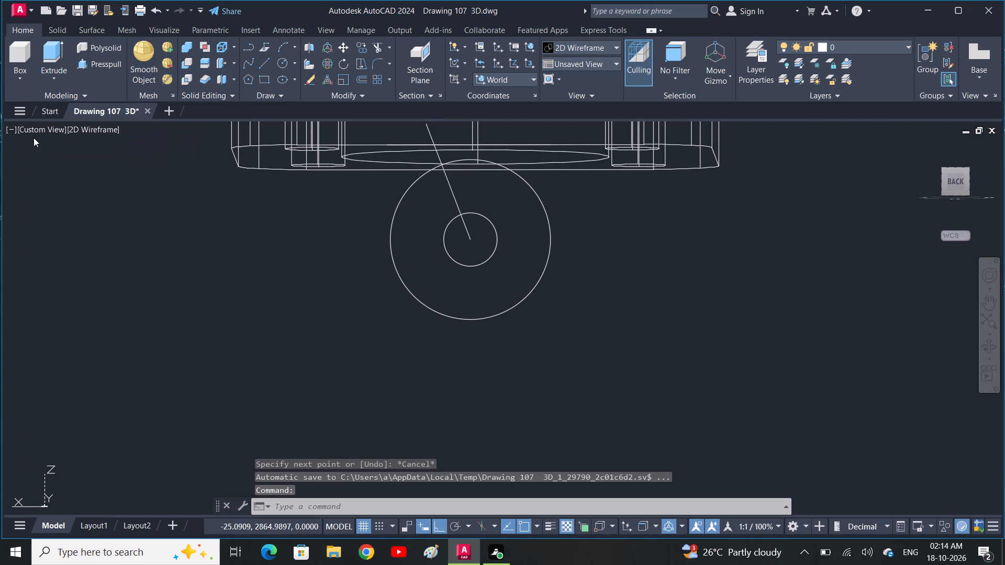
Set the view to Back, framing the plate and the concentric circles.
{"action": "left_click", "coordinate": [37, 135]}
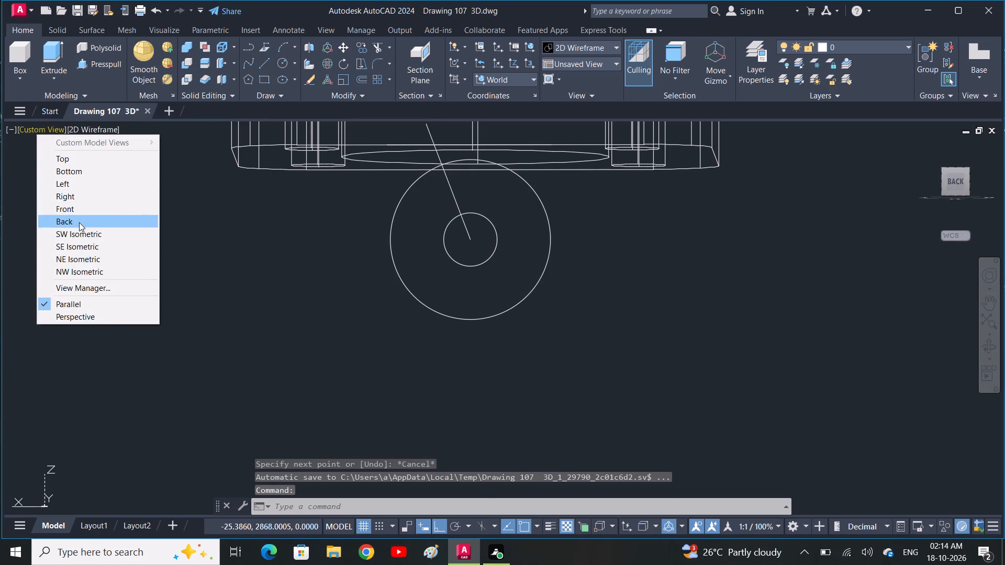
{"action": "left_click", "coordinate": [79, 222]}
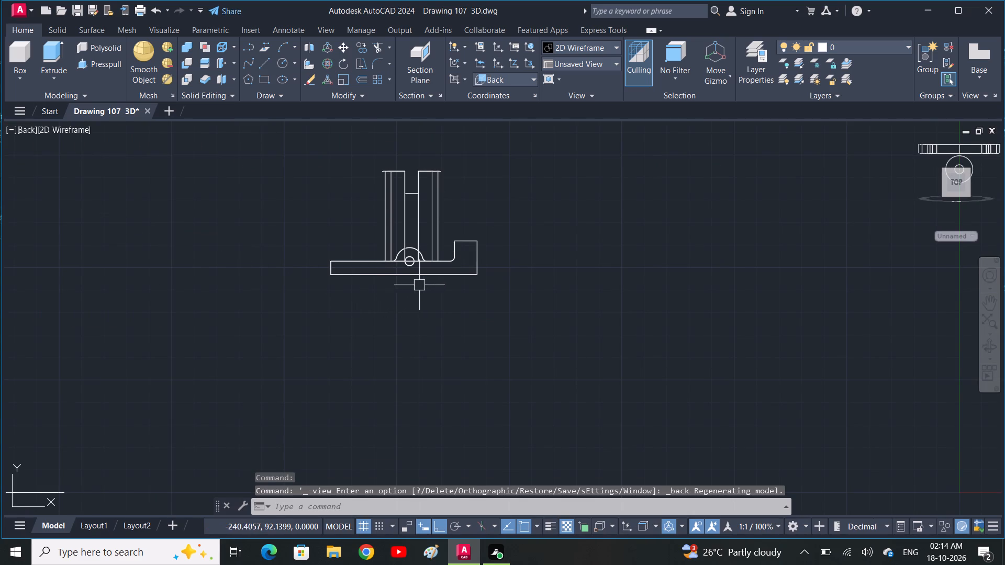
{"action": "middle_click_drag", "start_coordinate": [421, 285], "coordinate": [319, 389]}
{"action": "scroll", "coordinate": [803, 310], "scroll_direction": "up", "scroll_amount": 1}
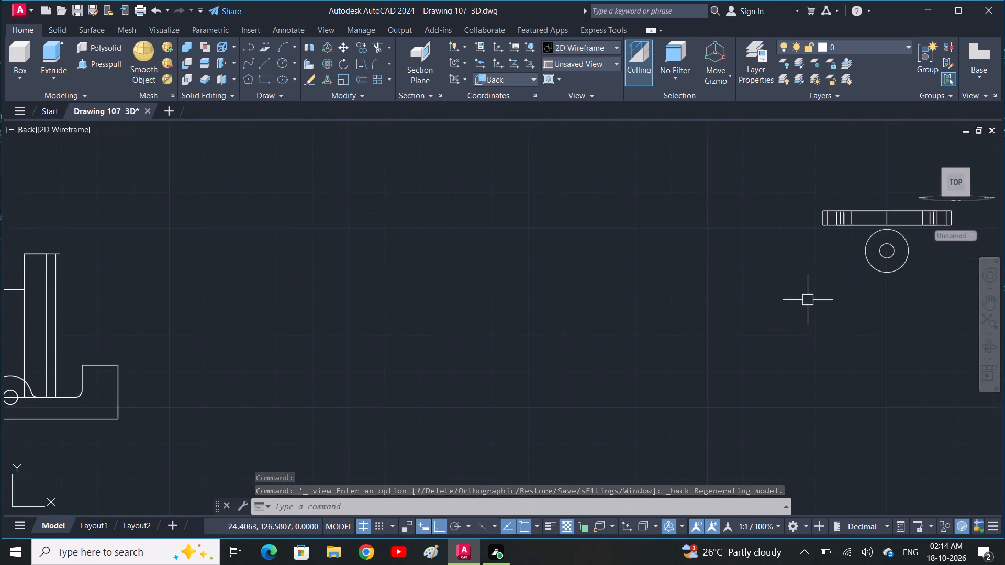
{"action": "middle_click_drag", "start_coordinate": [801, 303], "coordinate": [436, 392]}
{"action": "scroll", "coordinate": [436, 392], "scroll_direction": "up", "scroll_amount": 1}
{"action": "scroll", "coordinate": [512, 351], "scroll_direction": "up", "scroll_amount": 2}
{"action": "middle_click_drag", "start_coordinate": [541, 361], "coordinate": [387, 445]}
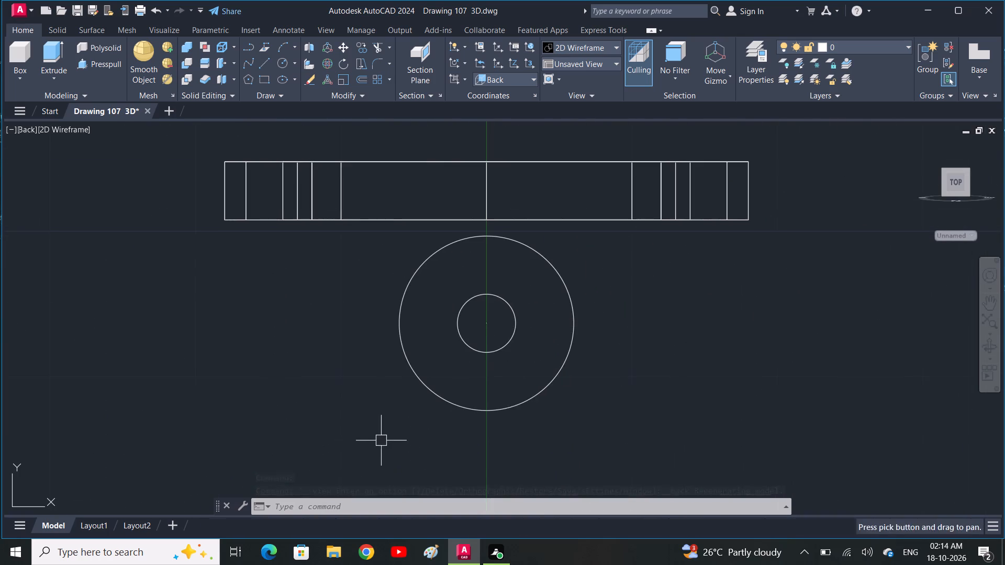
{"action": "scroll", "coordinate": [468, 398], "scroll_direction": "up", "scroll_amount": 1}
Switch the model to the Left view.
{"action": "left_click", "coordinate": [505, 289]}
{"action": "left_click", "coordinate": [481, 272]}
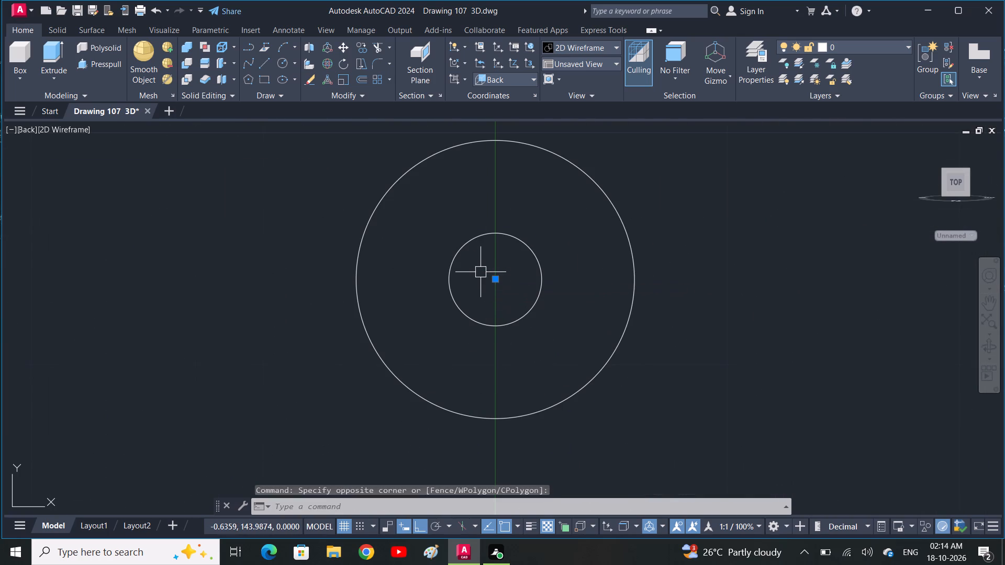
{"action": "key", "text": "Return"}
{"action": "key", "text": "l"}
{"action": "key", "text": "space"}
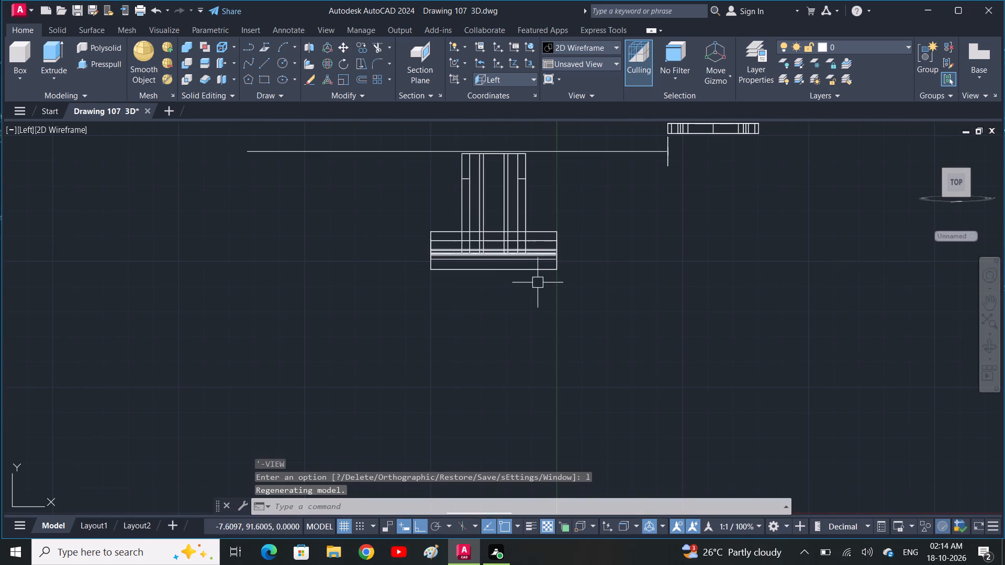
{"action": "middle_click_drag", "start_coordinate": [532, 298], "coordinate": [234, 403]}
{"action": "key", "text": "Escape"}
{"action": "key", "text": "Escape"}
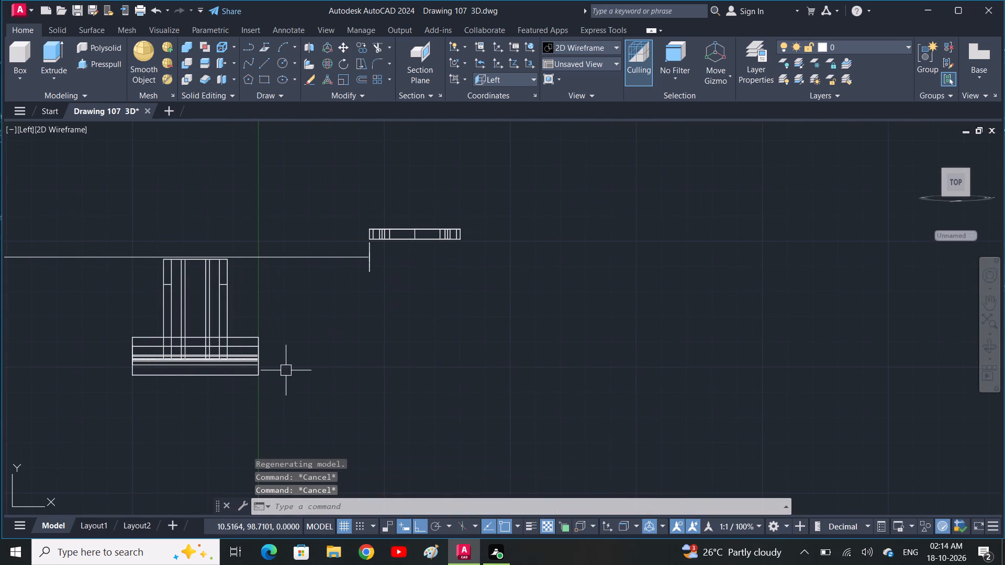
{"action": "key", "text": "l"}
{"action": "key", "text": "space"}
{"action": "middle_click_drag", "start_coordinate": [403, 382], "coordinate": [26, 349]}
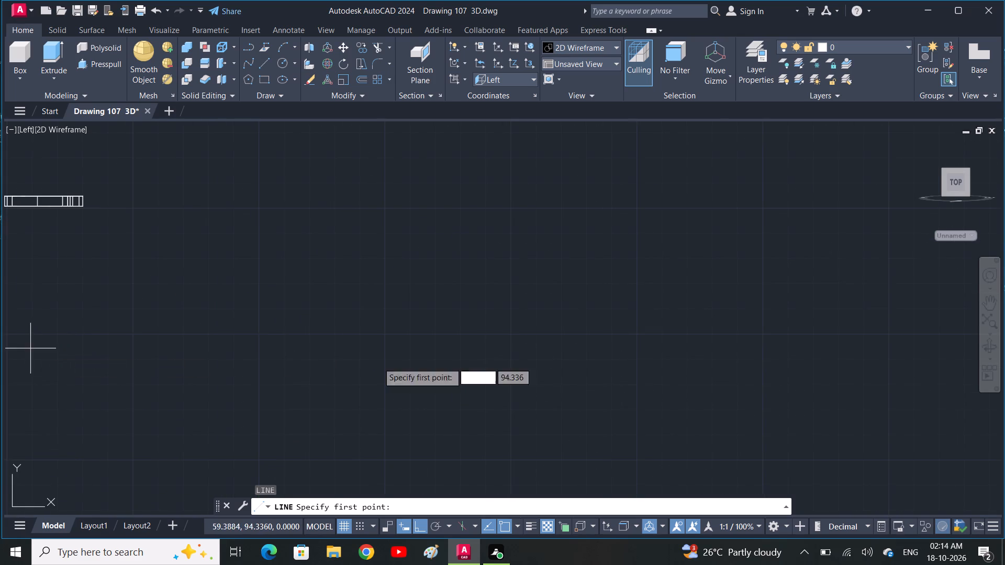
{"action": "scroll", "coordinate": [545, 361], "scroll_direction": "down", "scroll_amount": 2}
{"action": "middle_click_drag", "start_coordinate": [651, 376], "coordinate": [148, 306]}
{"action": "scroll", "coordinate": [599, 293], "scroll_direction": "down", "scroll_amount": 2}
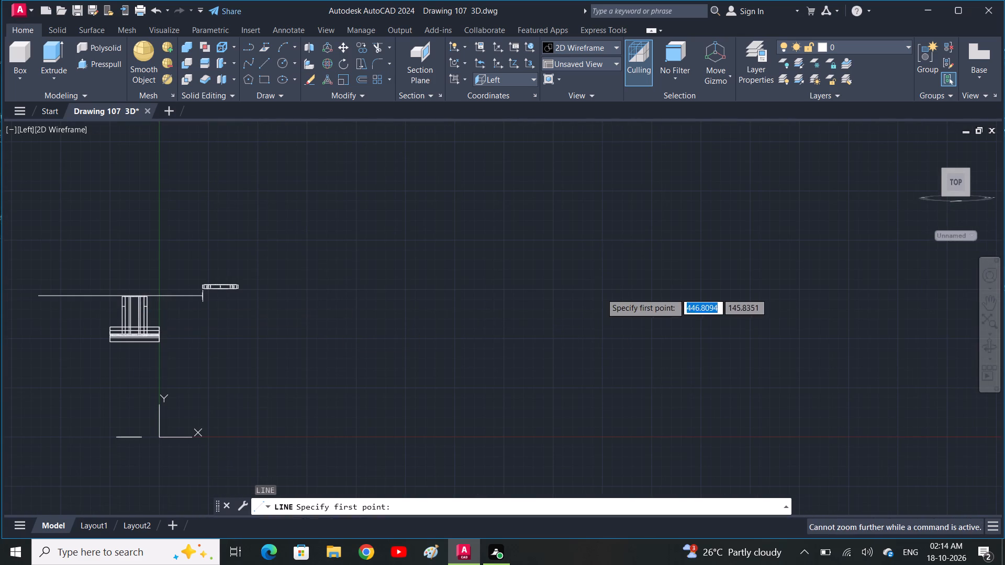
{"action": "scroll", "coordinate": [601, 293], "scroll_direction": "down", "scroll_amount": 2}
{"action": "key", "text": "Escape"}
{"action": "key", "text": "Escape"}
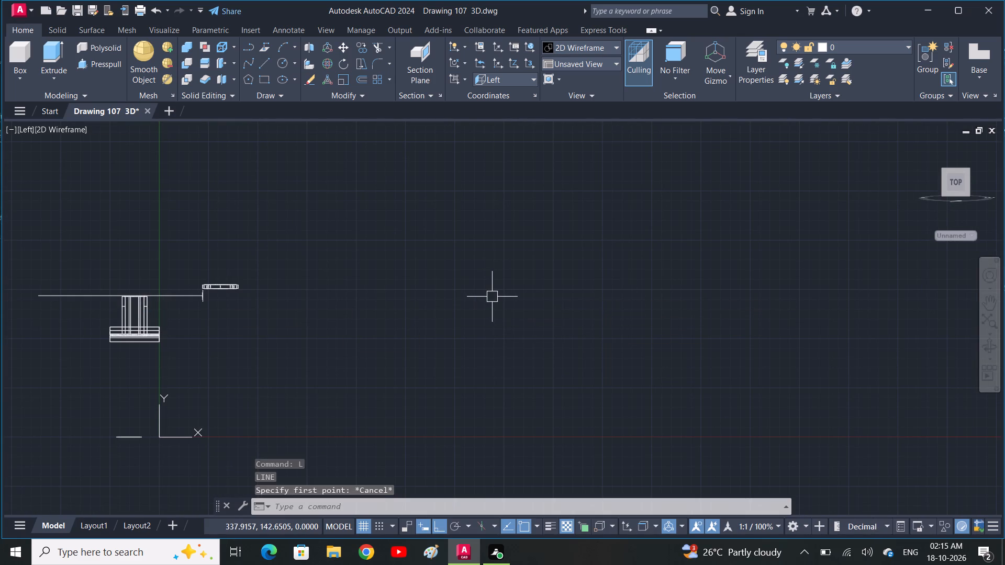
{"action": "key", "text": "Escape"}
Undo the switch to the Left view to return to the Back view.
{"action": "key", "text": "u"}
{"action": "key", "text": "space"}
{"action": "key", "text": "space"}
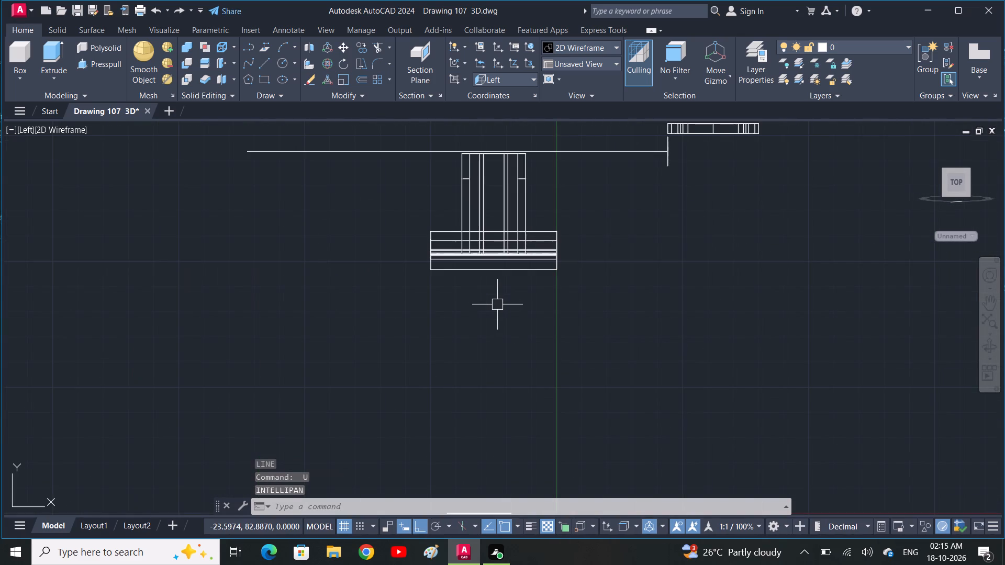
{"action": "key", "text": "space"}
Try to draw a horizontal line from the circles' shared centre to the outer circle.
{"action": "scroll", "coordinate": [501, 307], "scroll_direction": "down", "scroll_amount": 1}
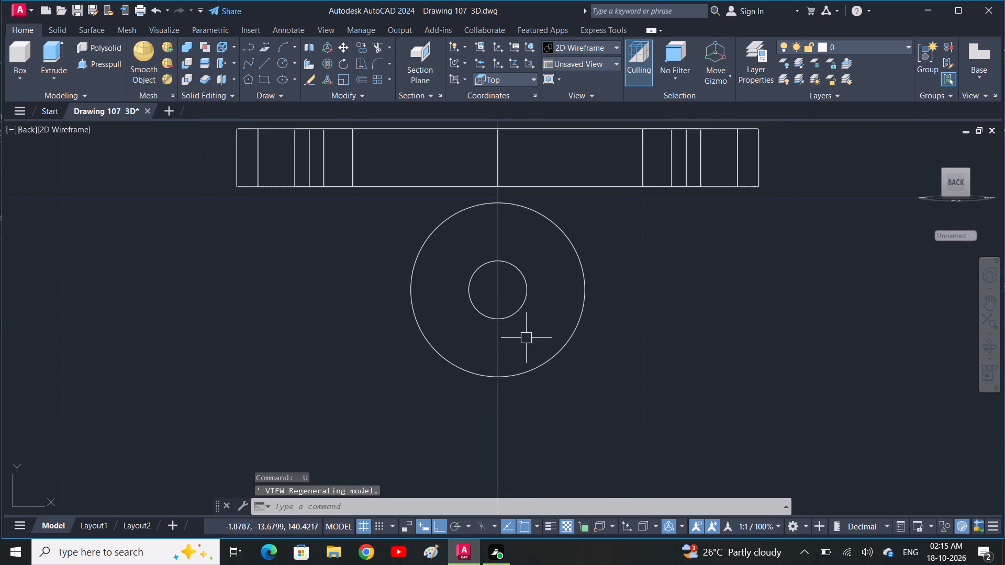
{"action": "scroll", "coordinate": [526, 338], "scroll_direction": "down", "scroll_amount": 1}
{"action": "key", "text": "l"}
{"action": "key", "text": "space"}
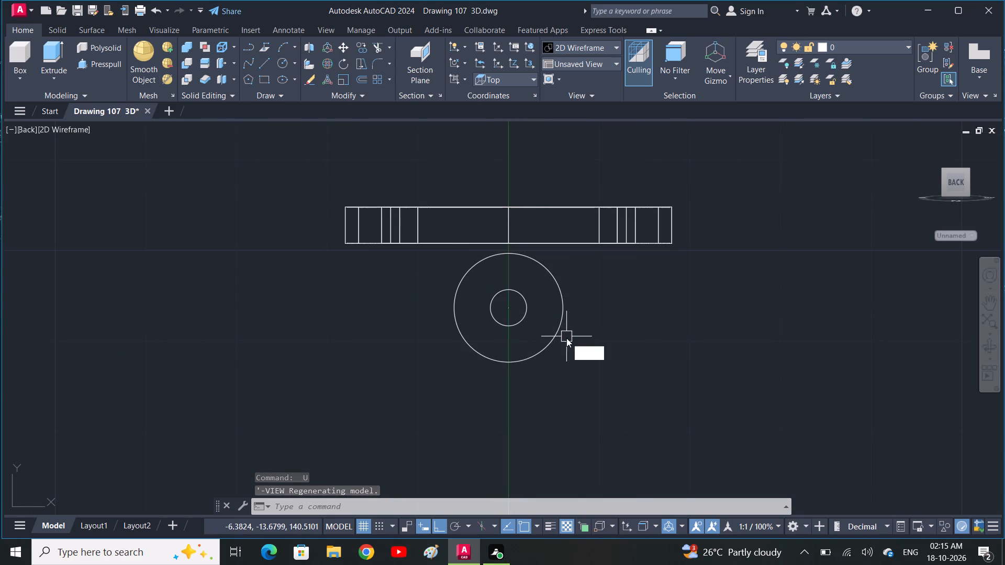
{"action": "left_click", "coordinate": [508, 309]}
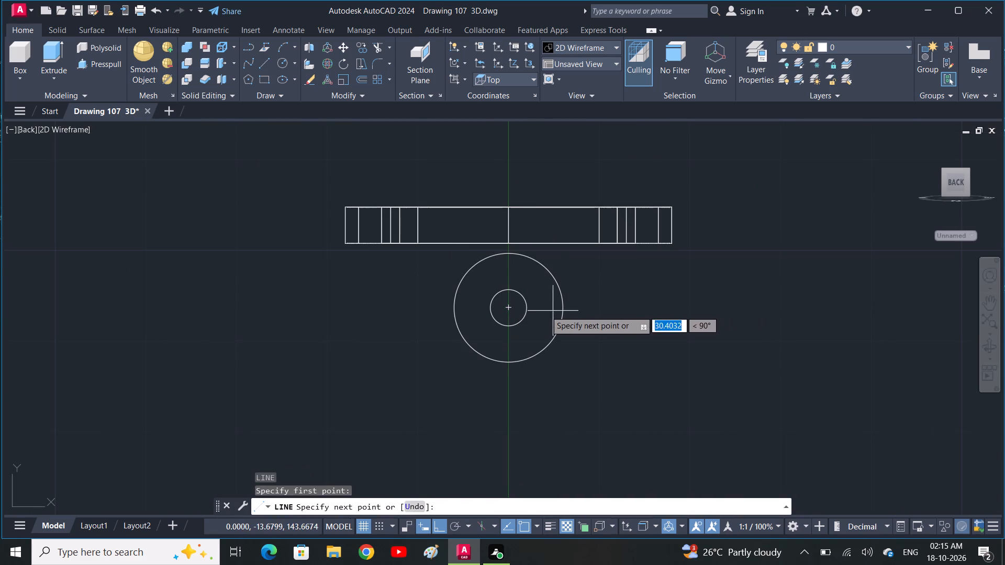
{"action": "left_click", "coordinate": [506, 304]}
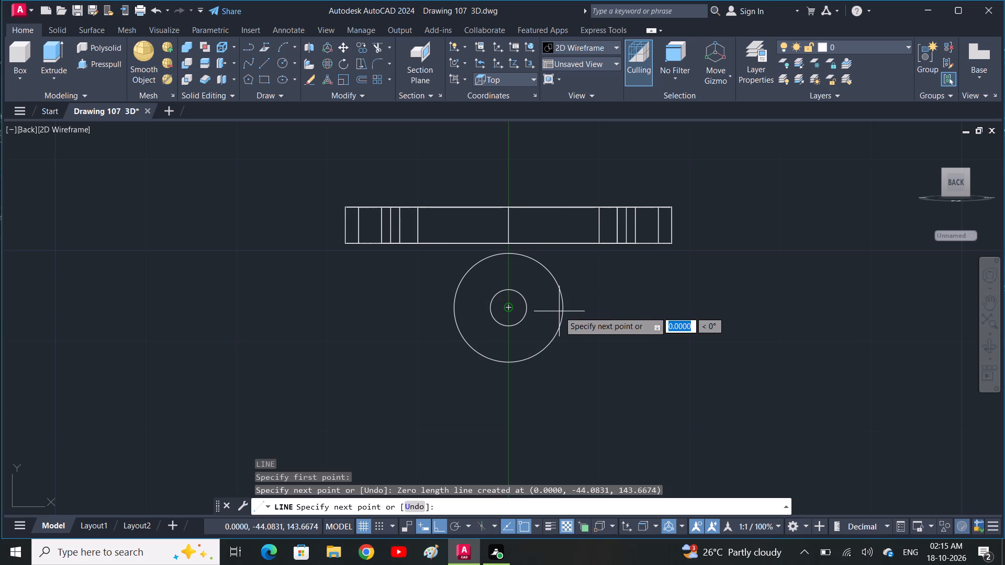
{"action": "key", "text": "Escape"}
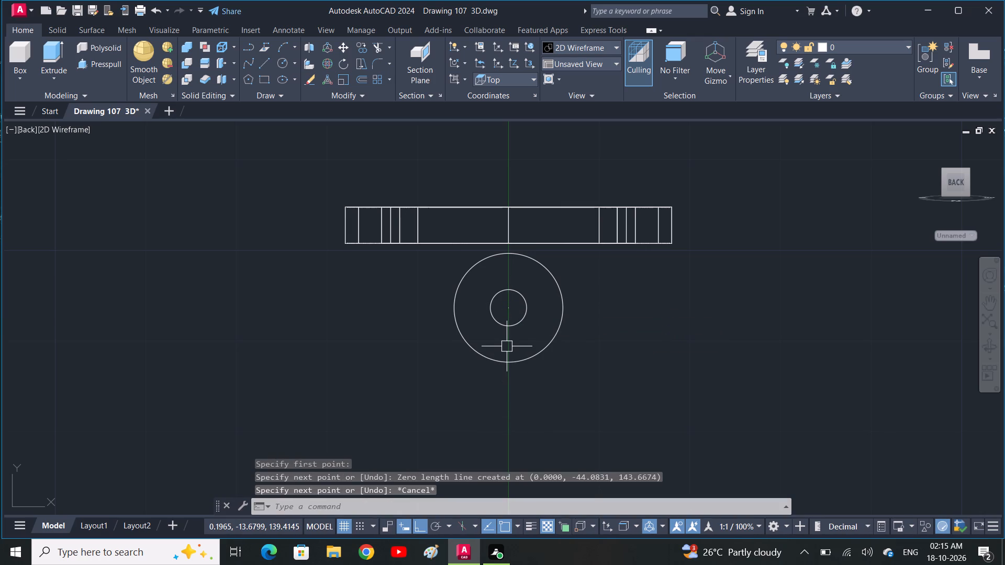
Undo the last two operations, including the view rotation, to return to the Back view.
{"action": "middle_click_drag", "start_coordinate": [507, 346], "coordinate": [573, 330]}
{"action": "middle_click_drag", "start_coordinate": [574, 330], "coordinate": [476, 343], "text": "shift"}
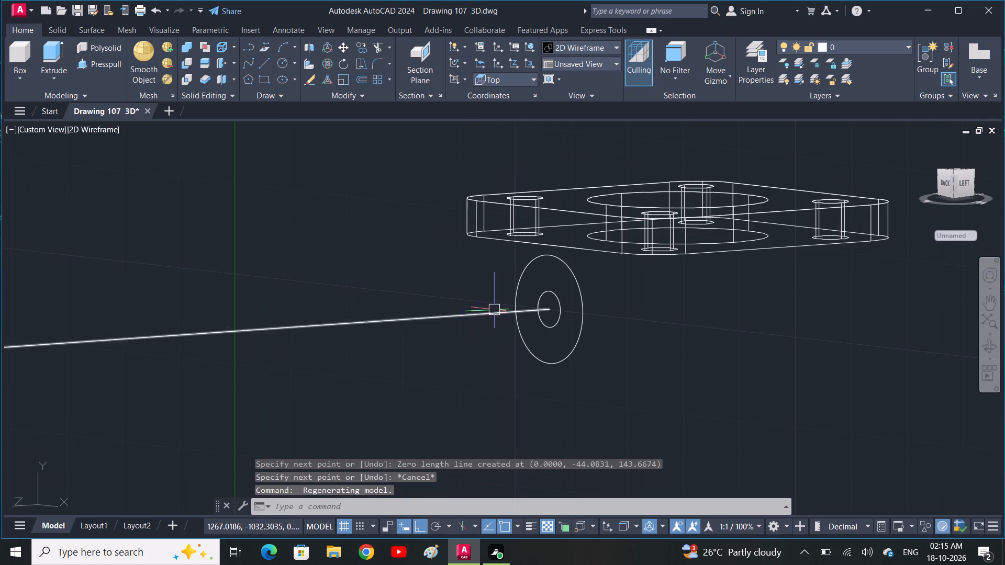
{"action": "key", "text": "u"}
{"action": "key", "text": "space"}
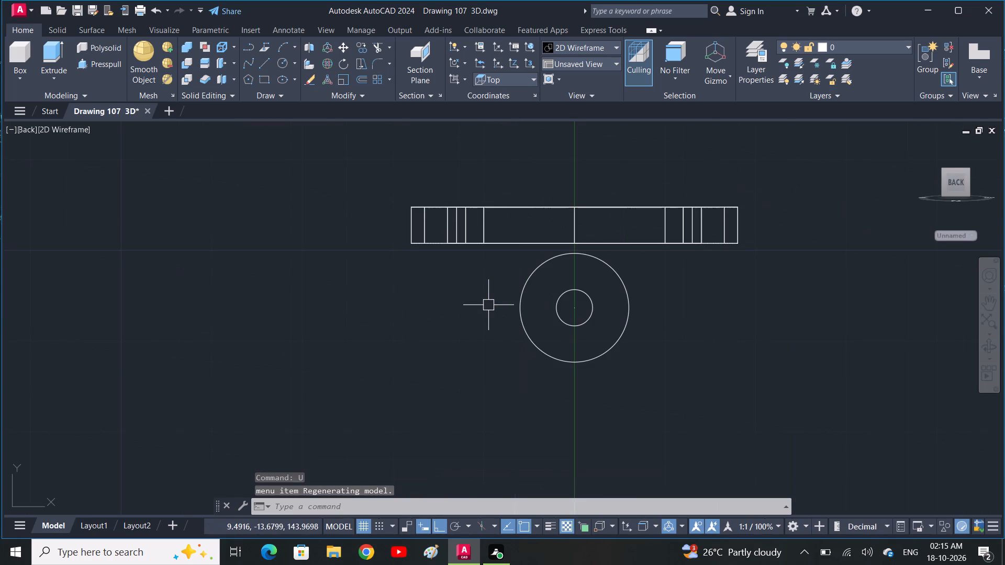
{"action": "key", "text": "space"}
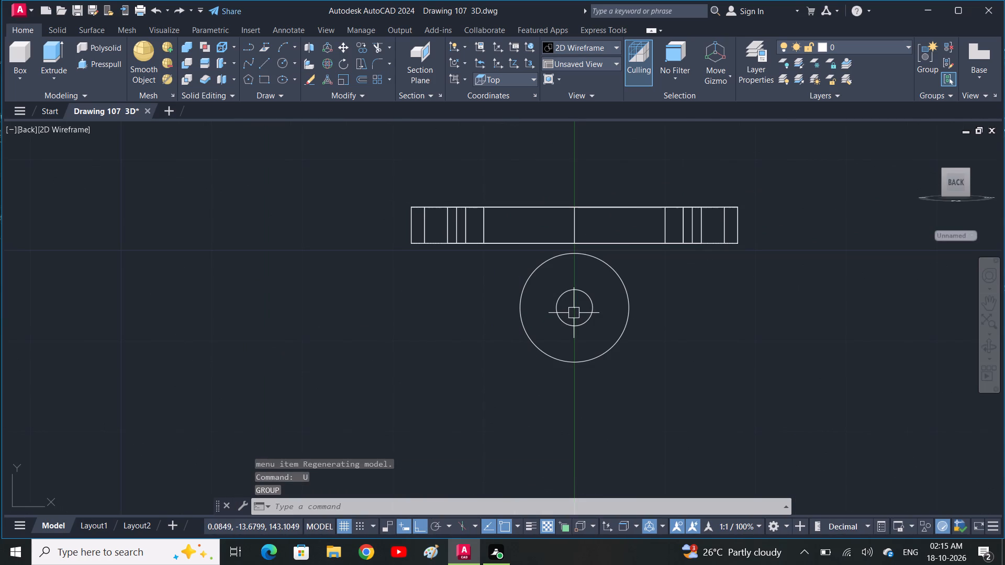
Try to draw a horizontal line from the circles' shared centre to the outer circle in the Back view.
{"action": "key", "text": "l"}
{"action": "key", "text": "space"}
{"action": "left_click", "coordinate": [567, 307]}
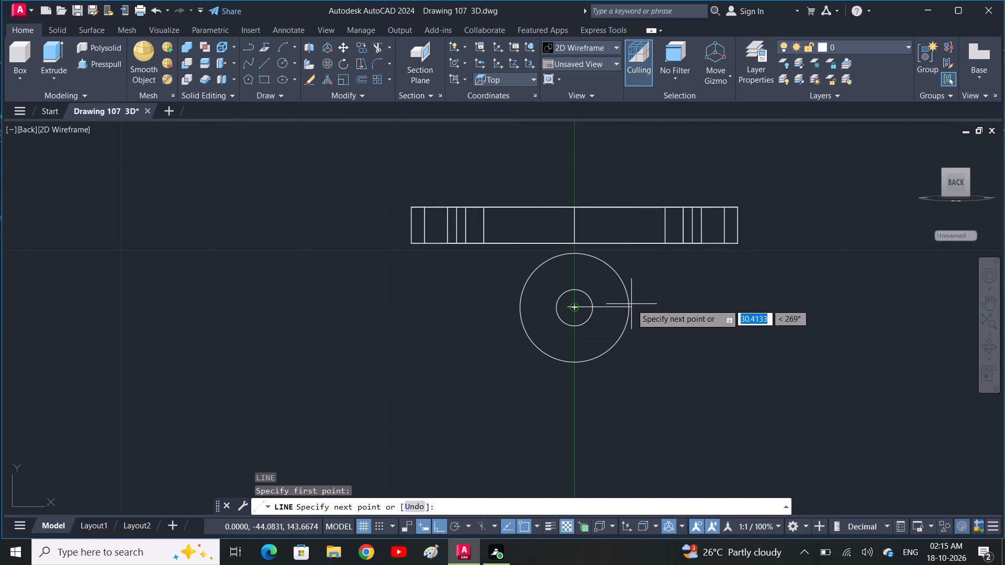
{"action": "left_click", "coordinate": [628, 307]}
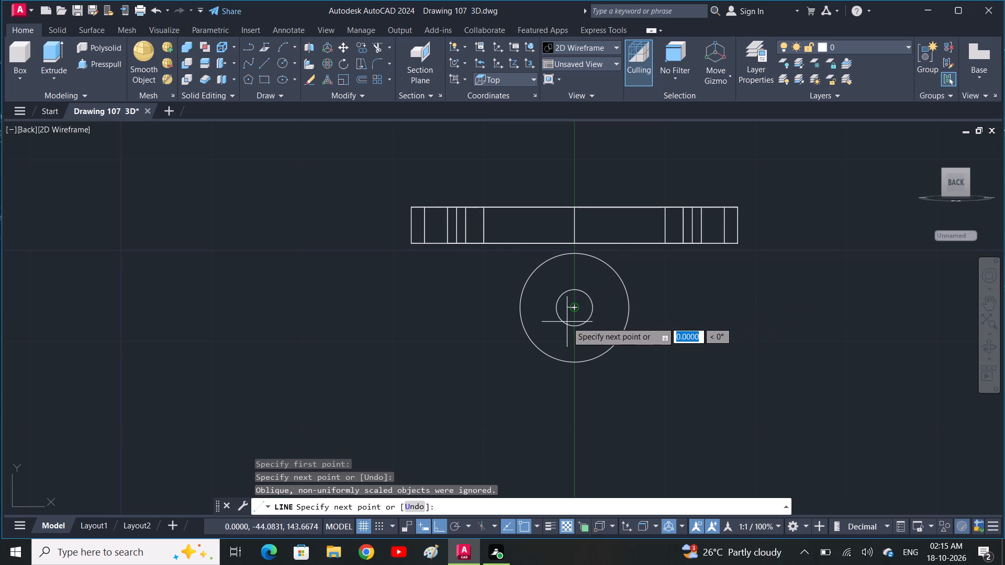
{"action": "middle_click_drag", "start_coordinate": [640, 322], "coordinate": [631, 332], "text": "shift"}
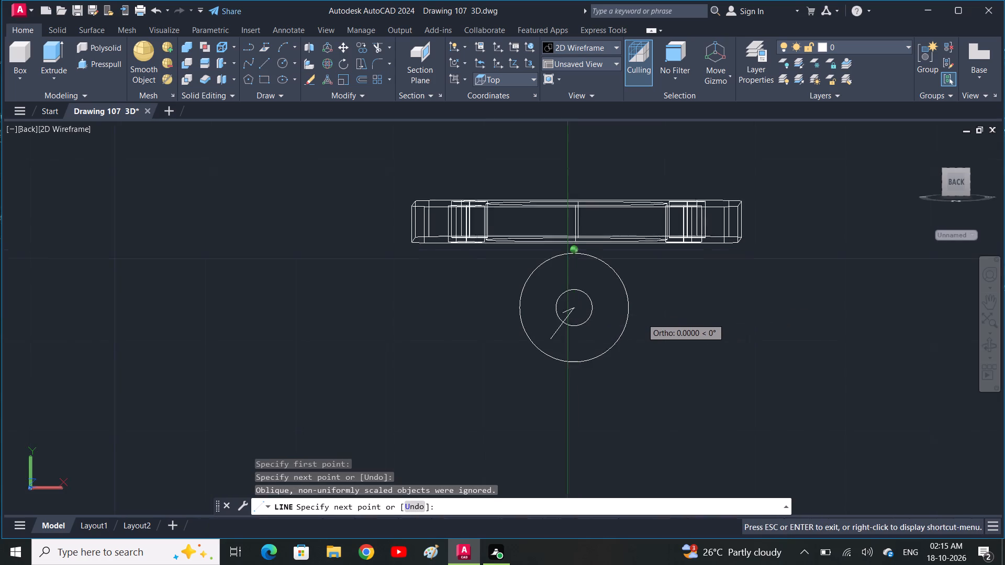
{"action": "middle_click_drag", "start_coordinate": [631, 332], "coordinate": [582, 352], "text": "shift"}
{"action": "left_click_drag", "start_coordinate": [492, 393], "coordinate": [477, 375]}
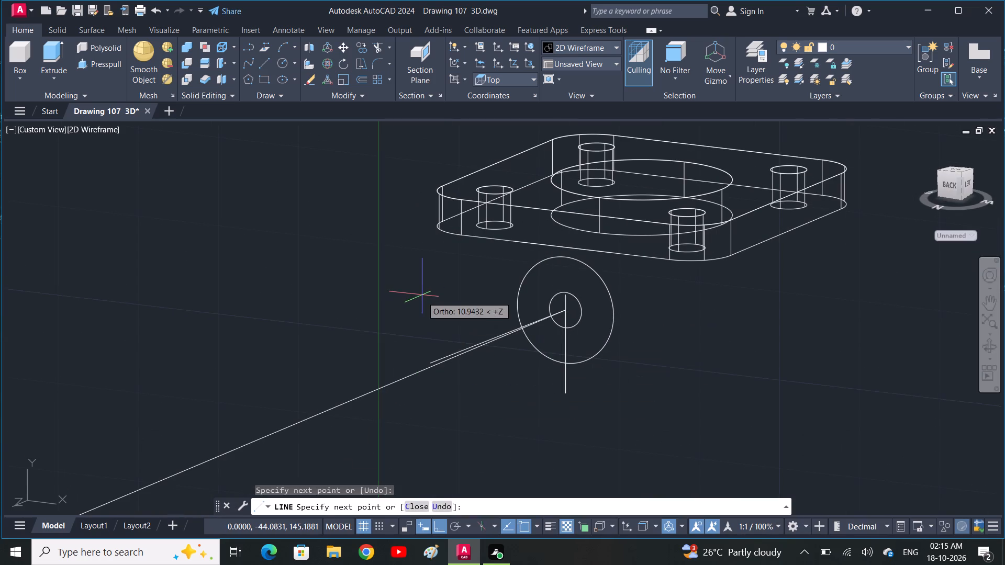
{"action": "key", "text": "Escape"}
Erase the four stray slanted and vertical lines in and around the concentric circles.
{"action": "left_click_drag", "start_coordinate": [499, 390], "coordinate": [489, 378]}
{"action": "left_click", "coordinate": [438, 314]}
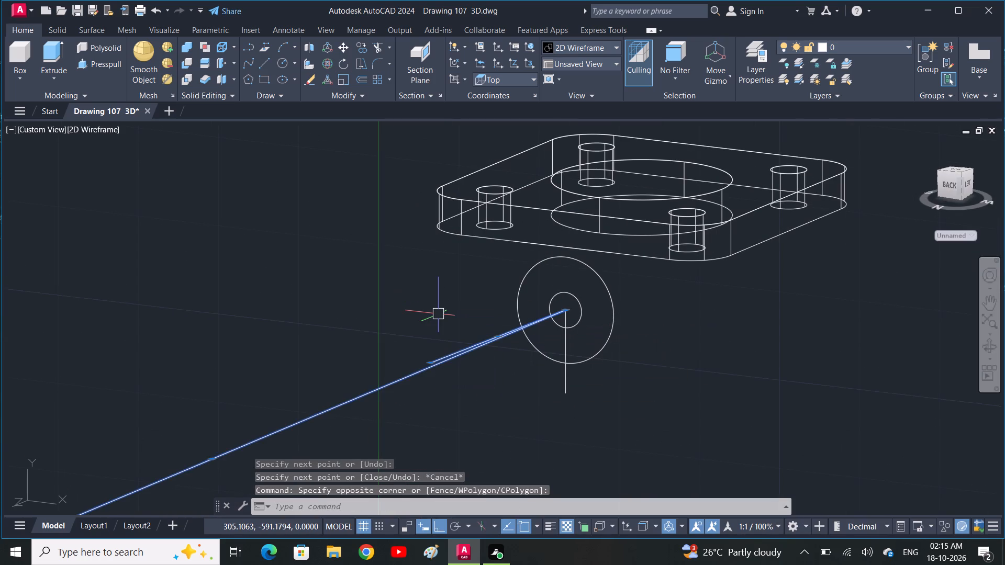
{"action": "key", "text": "Return"}
{"action": "left_click", "coordinate": [502, 378]}
{"action": "left_click", "coordinate": [428, 314]}
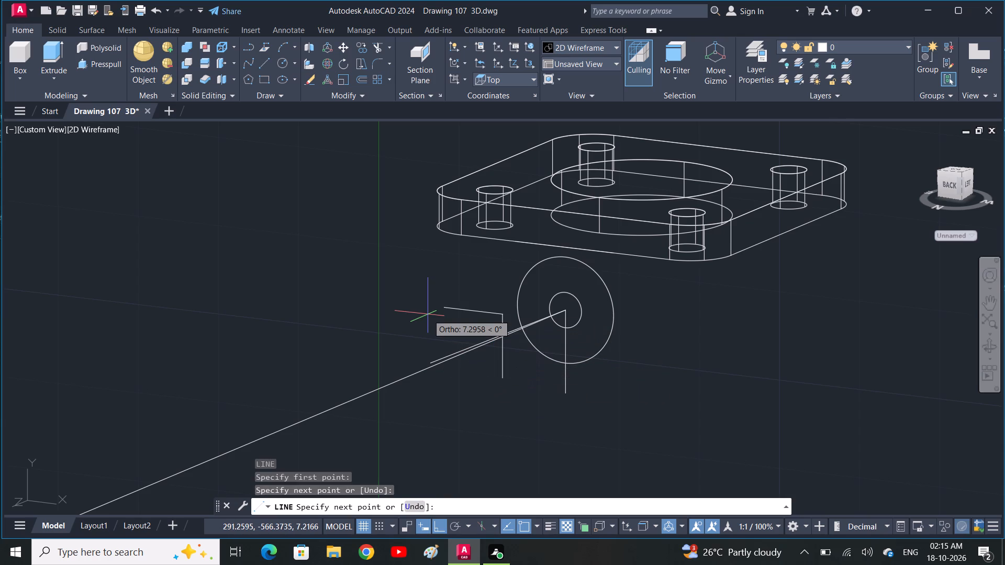
{"action": "key", "text": "Escape"}
{"action": "left_click", "coordinate": [485, 393]}
{"action": "left_click", "coordinate": [467, 341]}
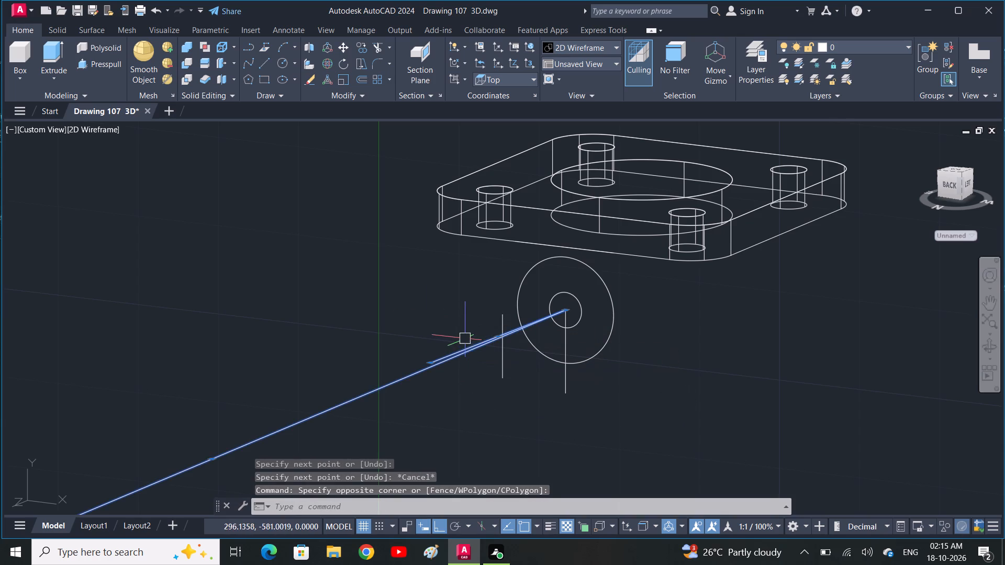
{"action": "left_click", "coordinate": [497, 359]}
{"action": "left_click", "coordinate": [509, 361]}
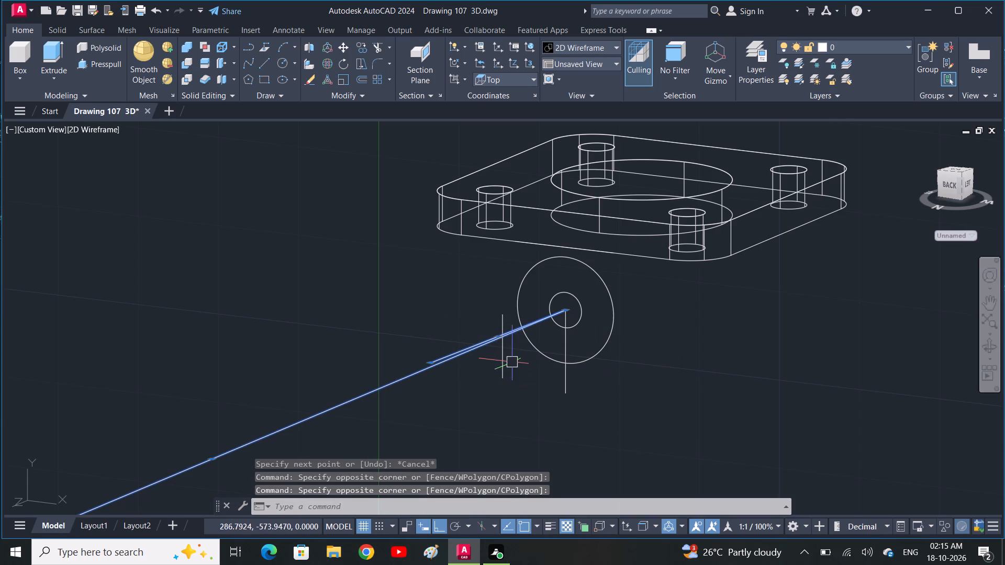
{"action": "left_click_drag", "start_coordinate": [512, 362], "coordinate": [503, 360]}
{"action": "left_click", "coordinate": [490, 357]}
{"action": "left_click", "coordinate": [595, 381]}
{"action": "left_click", "coordinate": [560, 388]}
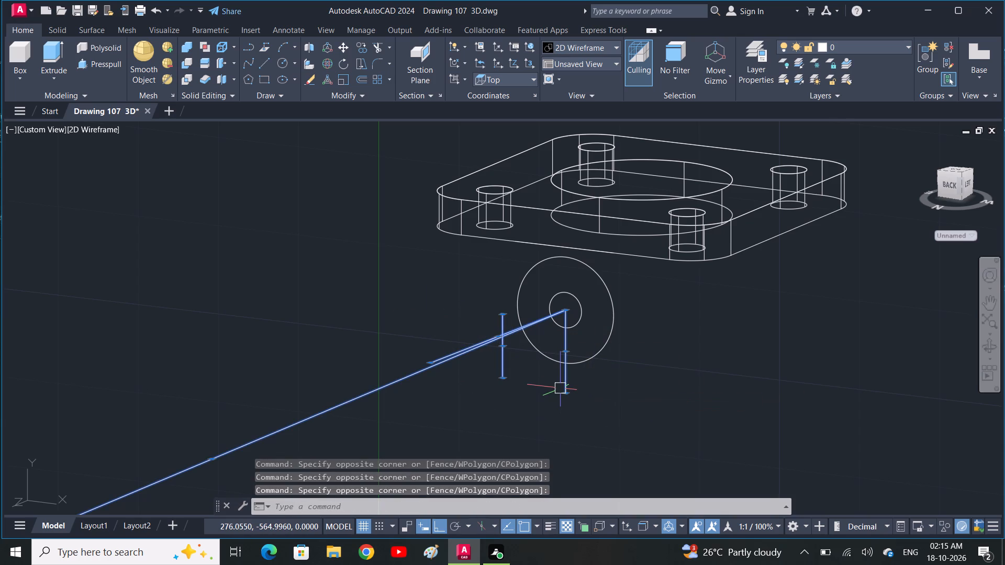
{"action": "key", "text": "Delete"}
Erase the tiny leftover object at the centre of the concentric circles.
{"action": "scroll", "coordinate": [552, 328], "scroll_direction": "up", "scroll_amount": 2}
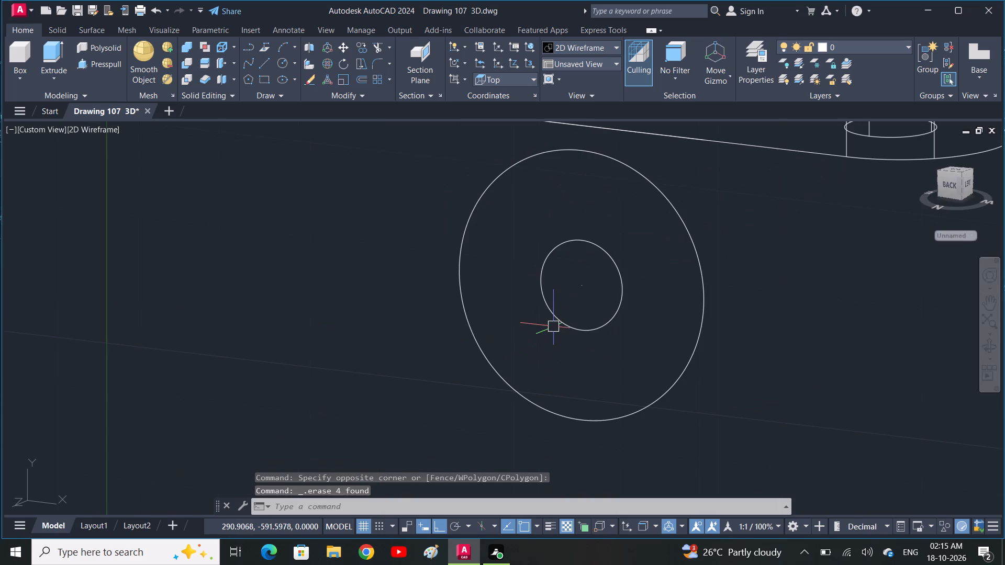
{"action": "left_click", "coordinate": [589, 302]}
{"action": "left_click", "coordinate": [580, 279]}
{"action": "key", "text": "Delete"}
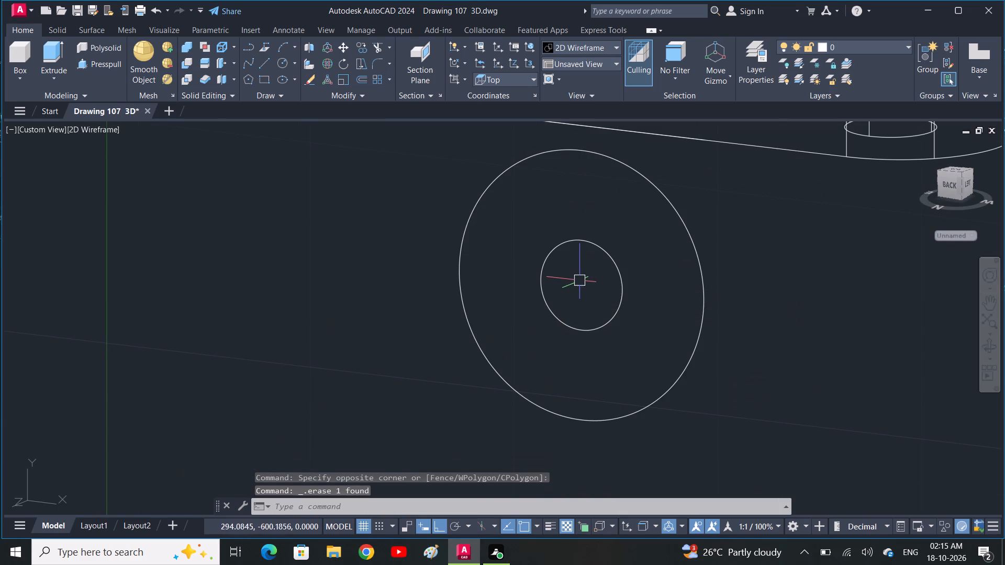
{"action": "left_click", "coordinate": [593, 314]}
{"action": "key", "text": "Escape"}
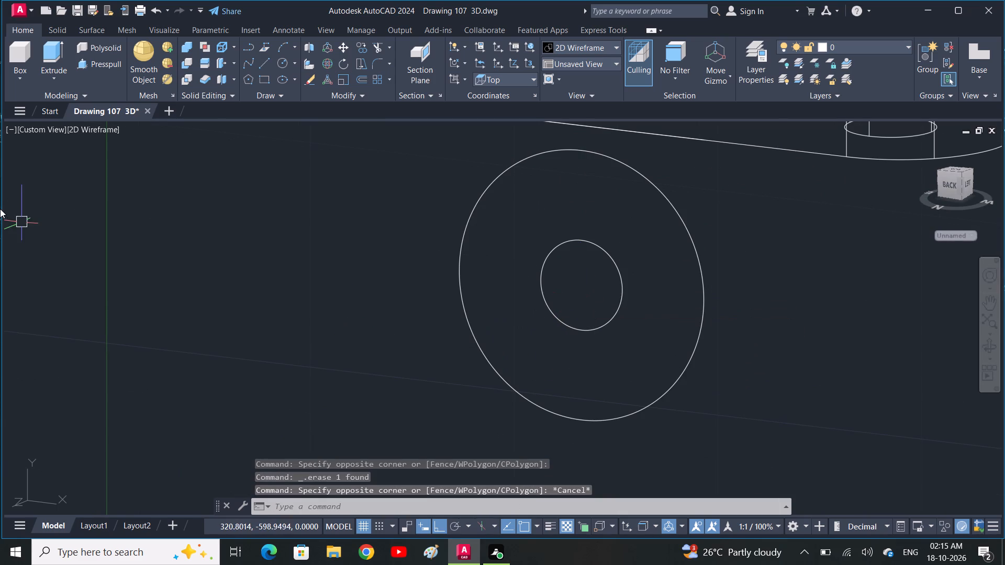
Switch the model to the Front view.
{"action": "left_click", "coordinate": [48, 127]}
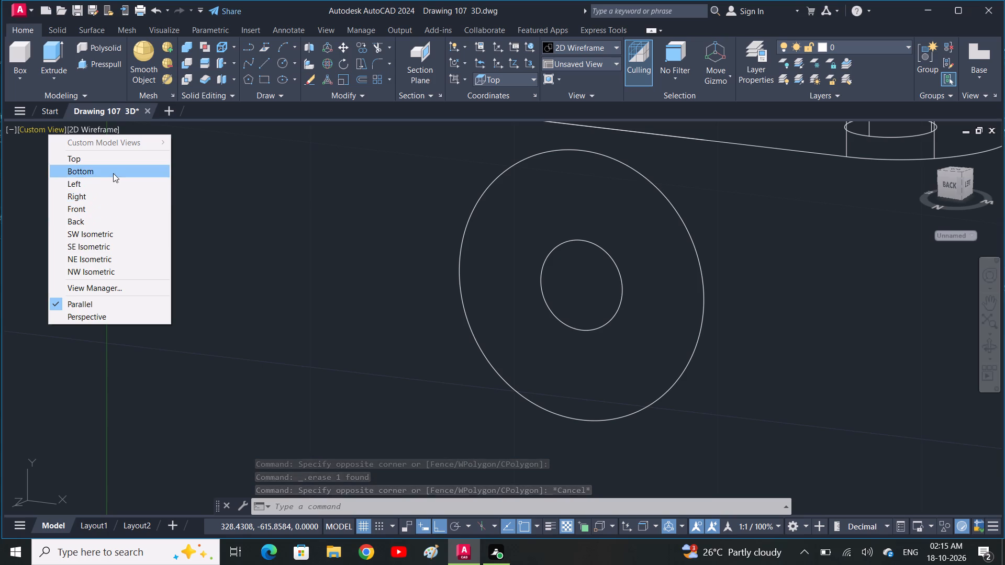
{"action": "left_click", "coordinate": [106, 209]}
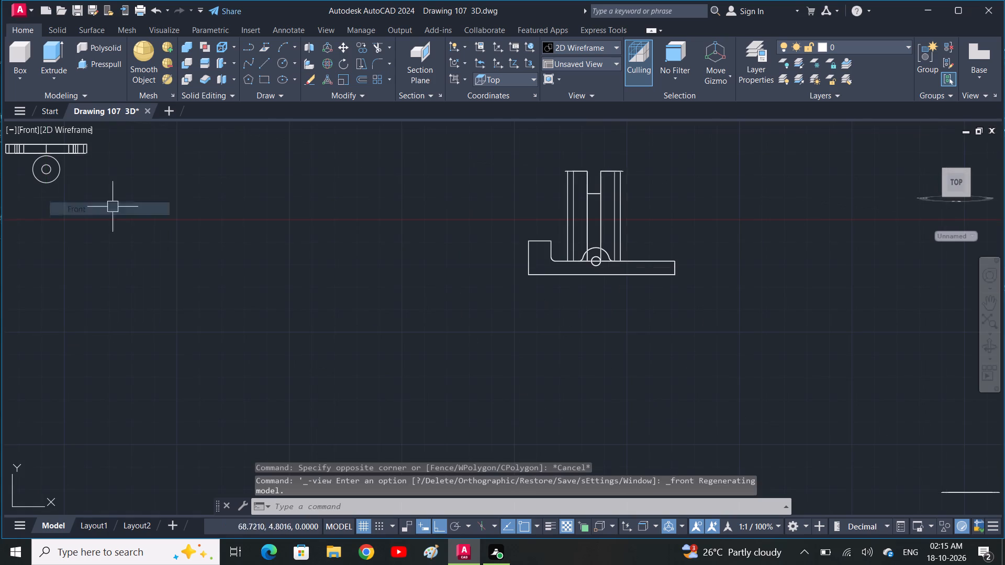
Draw two horizontal lines, each 6 units long, from the circles' shared centre to opposite sides of the outer circle.
{"action": "scroll", "coordinate": [237, 259], "scroll_direction": "down", "scroll_amount": 1}
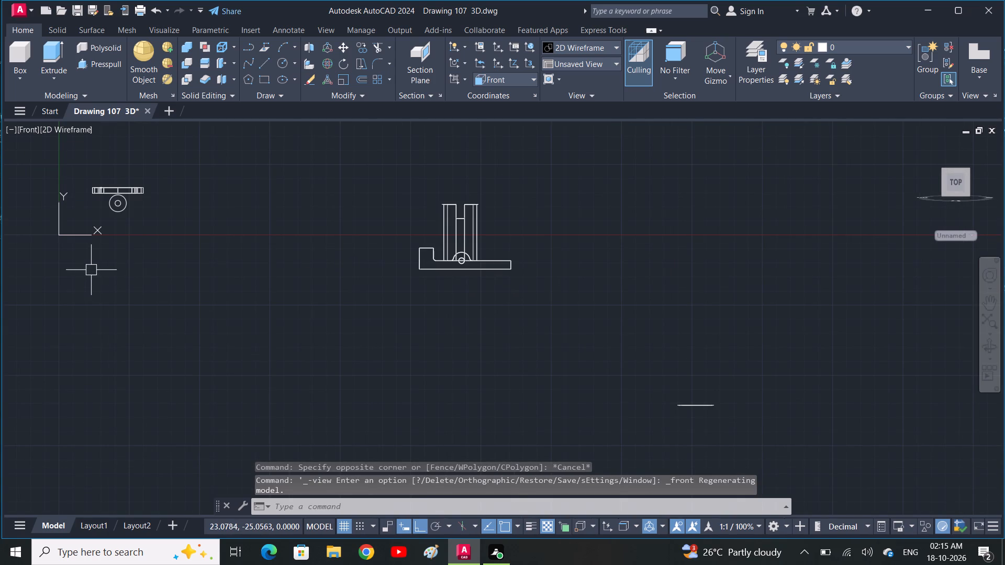
{"action": "middle_click_drag", "start_coordinate": [91, 270], "coordinate": [221, 302]}
{"action": "scroll", "coordinate": [267, 257], "scroll_direction": "up", "scroll_amount": 3}
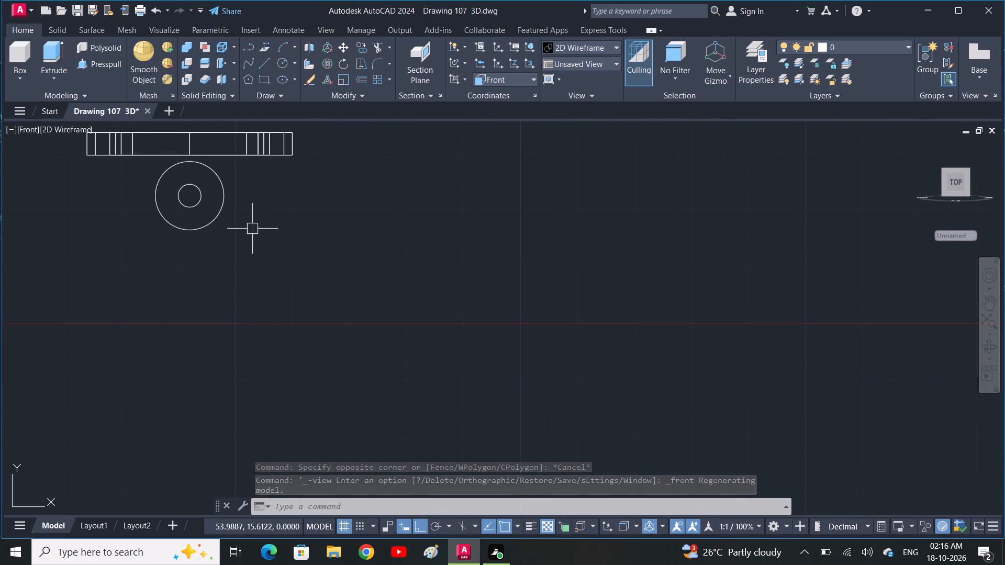
{"action": "middle_click_drag", "start_coordinate": [233, 222], "coordinate": [248, 248]}
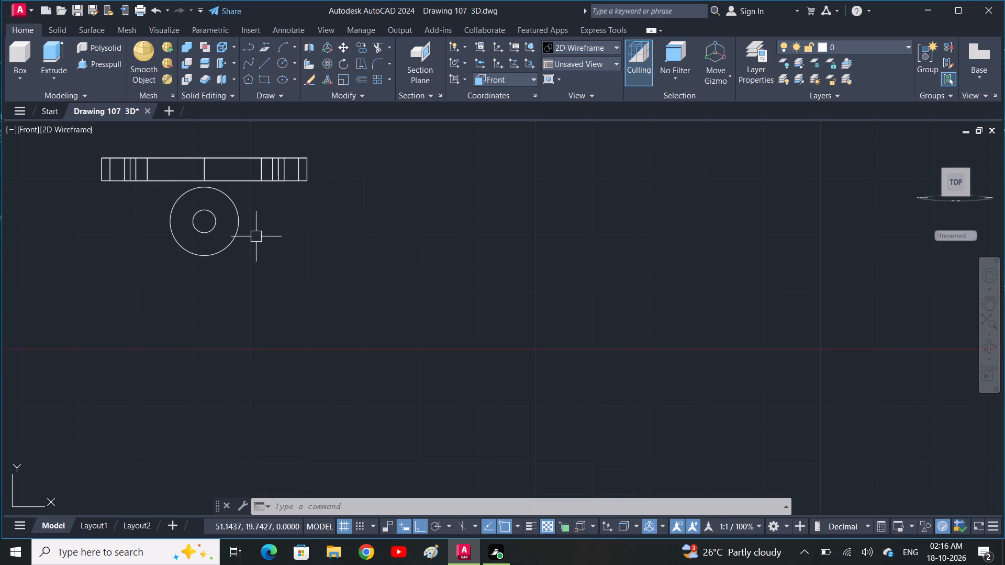
{"action": "type", "text": "l"}
{"action": "key", "text": "space"}
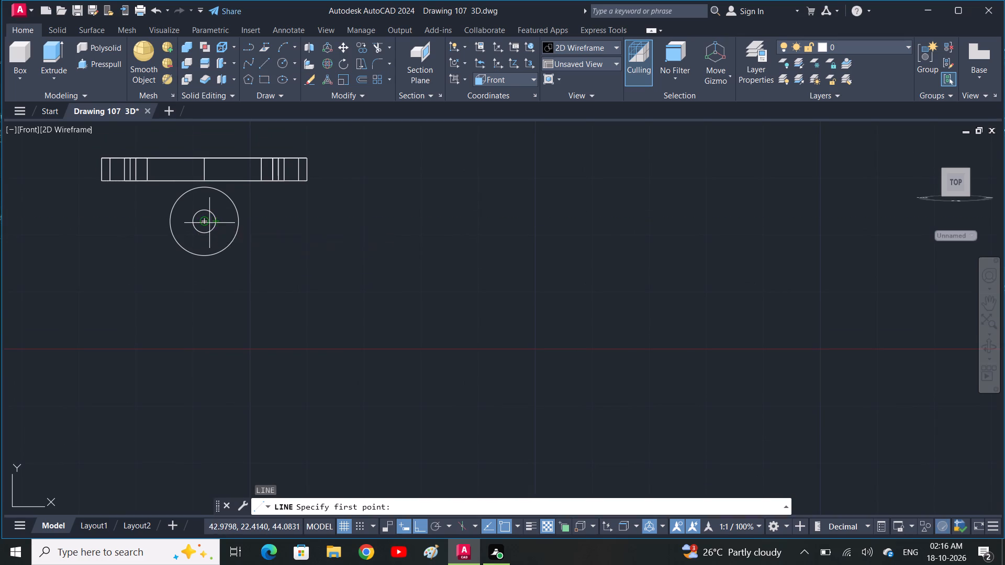
{"action": "left_click", "coordinate": [199, 221]}
{"action": "left_click", "coordinate": [240, 222]}
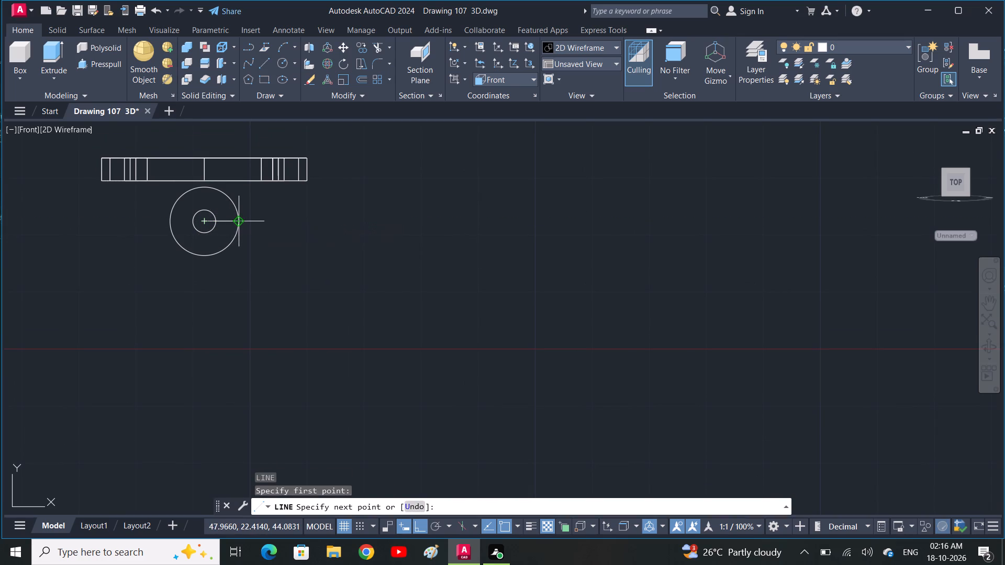
{"action": "key", "text": "space"}
{"action": "key", "text": "space"}
{"action": "left_click", "coordinate": [203, 224]}
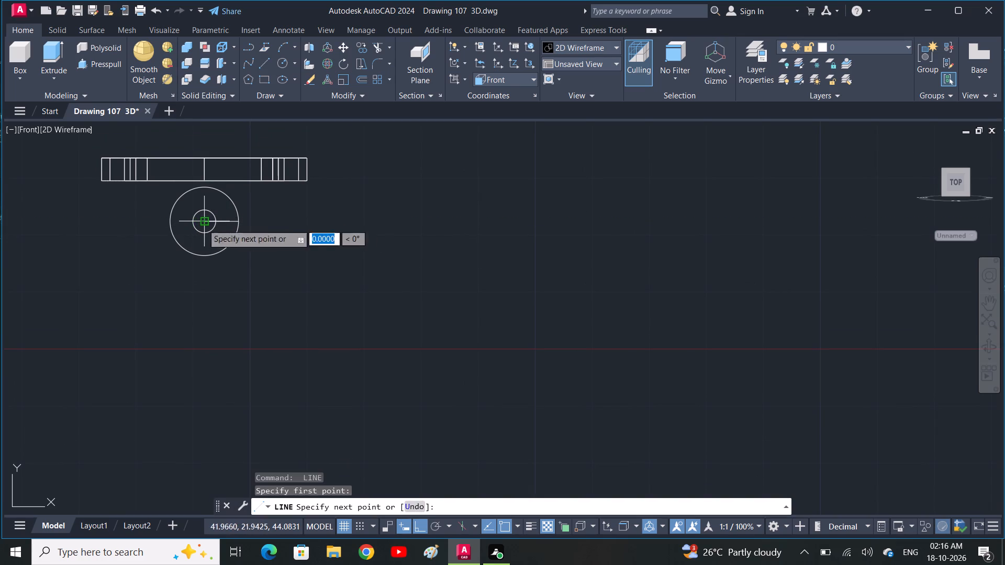
{"action": "left_click", "coordinate": [169, 221]}
{"action": "key", "text": "space"}
Trim away the upper halves of the outer and inner circles above the horizontal lines.
{"action": "scroll", "coordinate": [184, 242], "scroll_direction": "up", "scroll_amount": 1}
{"action": "middle_click_drag", "start_coordinate": [188, 263], "coordinate": [215, 399]}
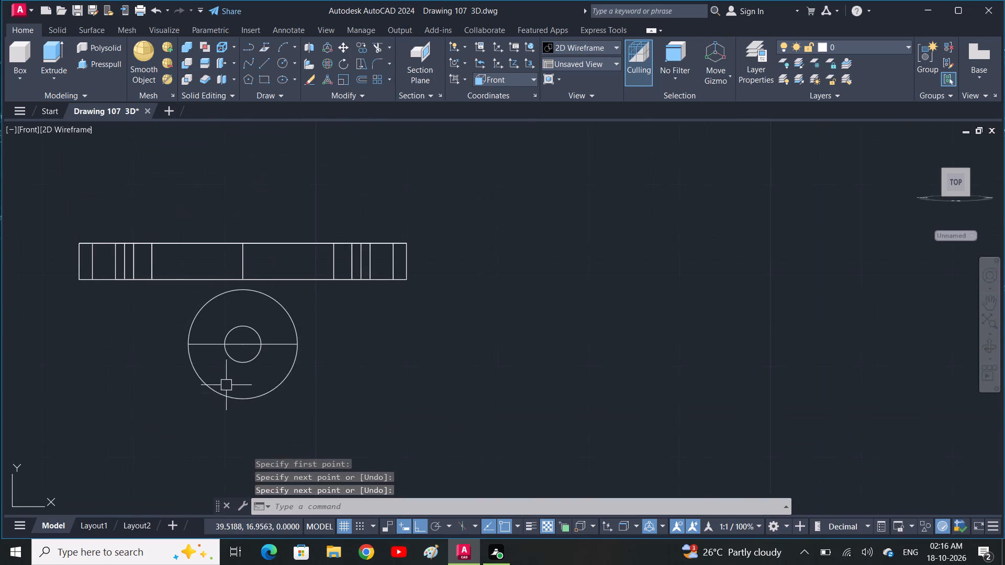
{"action": "scroll", "coordinate": [232, 378], "scroll_direction": "up", "scroll_amount": 2}
{"action": "middle_click_drag", "start_coordinate": [234, 360], "coordinate": [274, 382]}
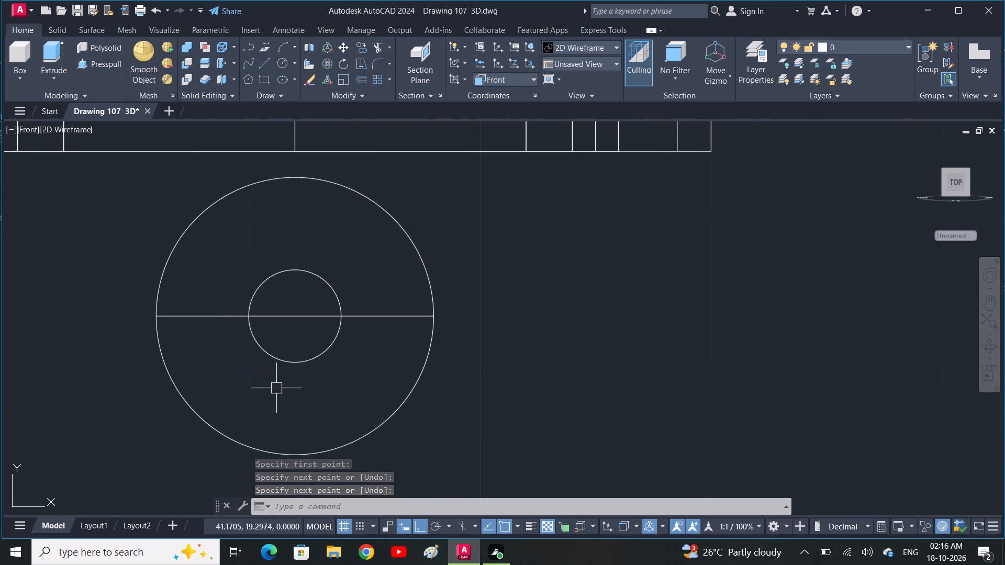
{"action": "type", "text": "yt"}
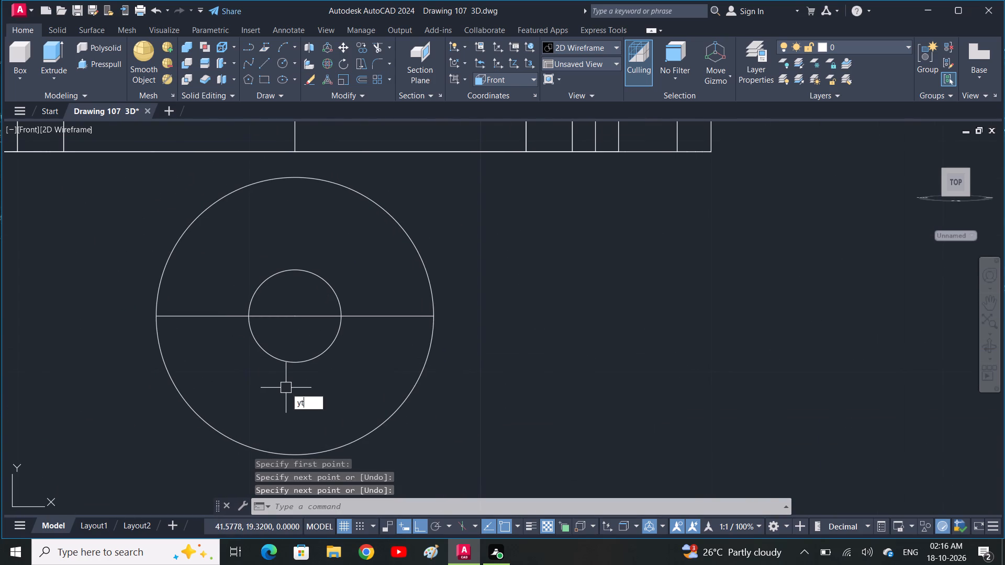
{"action": "key", "text": "space"}
{"action": "key", "text": "Escape"}
{"action": "type", "text": "tr"}
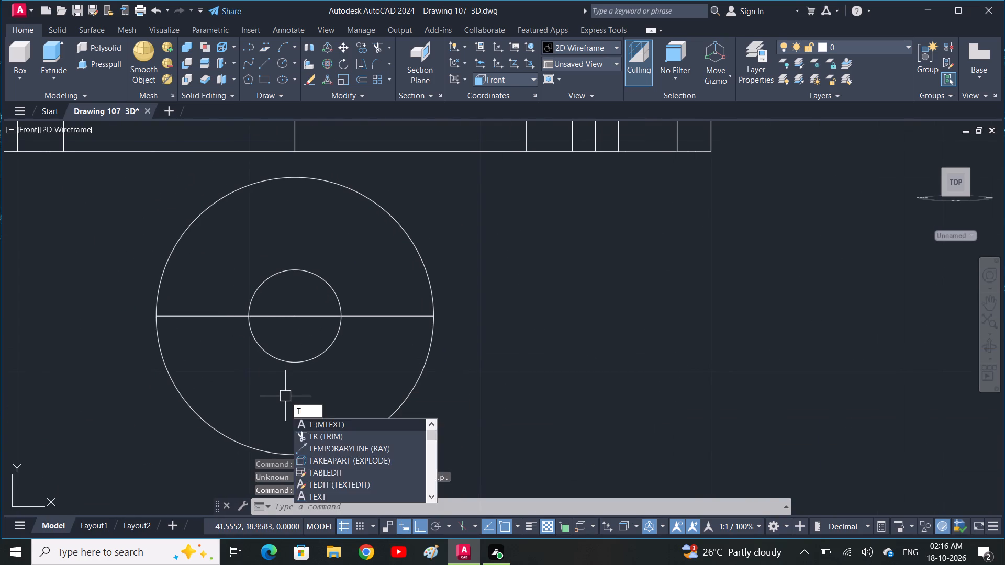
{"action": "key", "text": "space"}
{"action": "left_click_drag", "start_coordinate": [411, 214], "coordinate": [364, 289]}
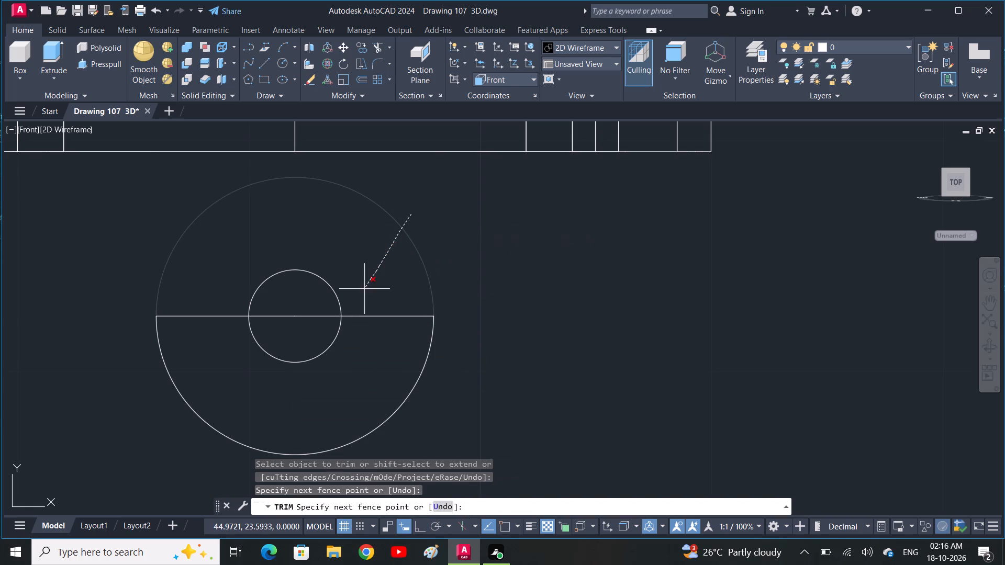
{"action": "left_click_drag", "start_coordinate": [364, 289], "coordinate": [330, 302]}
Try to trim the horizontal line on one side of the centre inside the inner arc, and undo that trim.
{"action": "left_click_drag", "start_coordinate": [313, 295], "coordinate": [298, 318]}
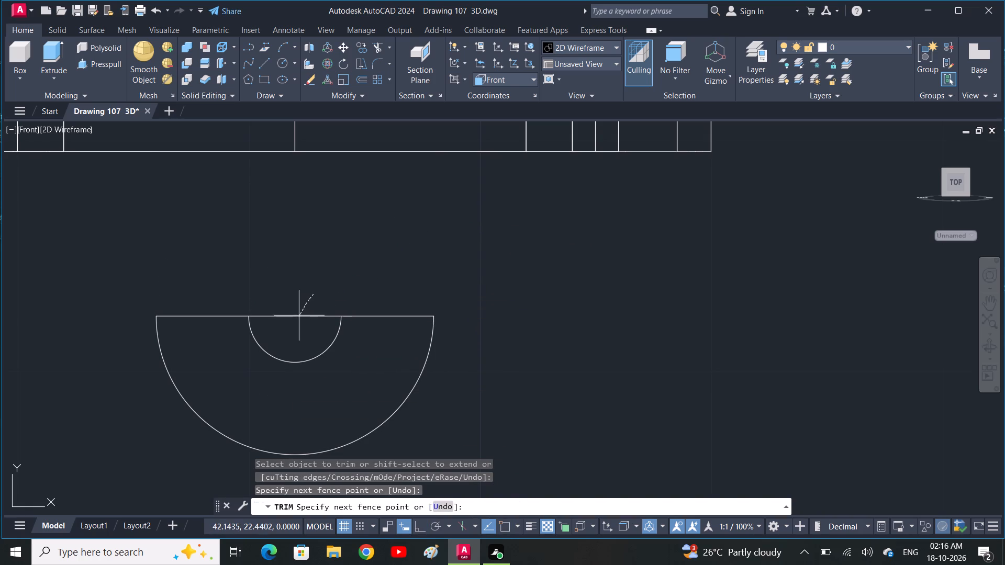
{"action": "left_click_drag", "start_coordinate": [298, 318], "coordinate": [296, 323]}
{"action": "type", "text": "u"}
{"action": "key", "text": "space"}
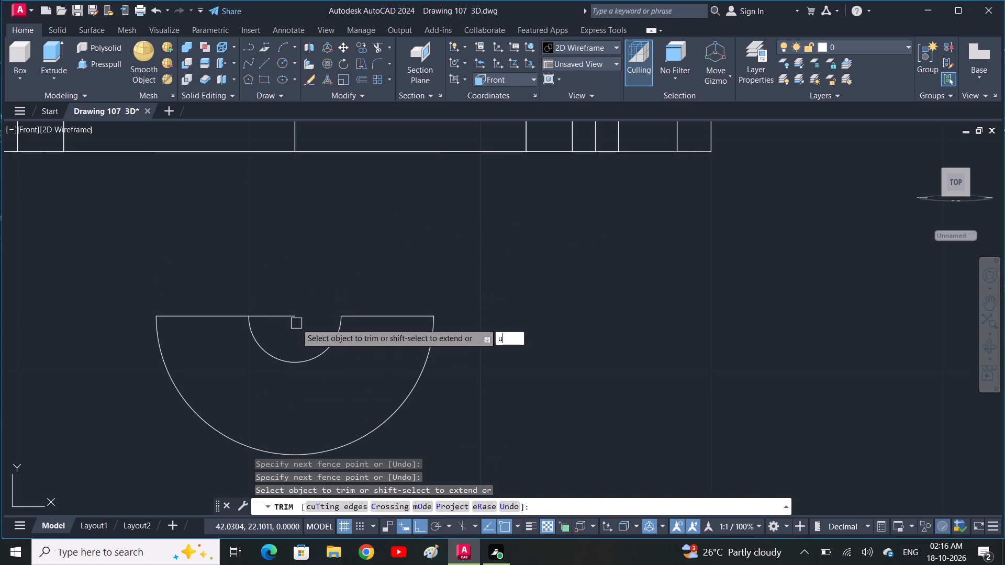
Trim both horizontal line segments spanning the inner arc, leaving only the edges between the inner and outer arcs.
{"action": "key", "text": "space"}
{"action": "key", "text": "space"}
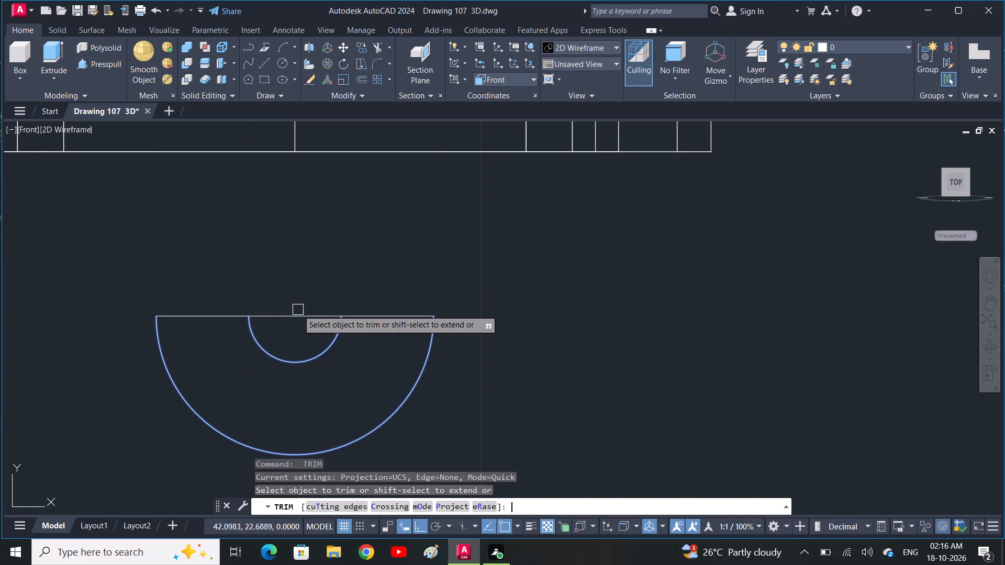
{"action": "key", "text": "space"}
{"action": "key", "text": "space"}
{"action": "key", "text": "space"}
{"action": "key", "text": "space"}
{"action": "key", "text": "space"}
{"action": "key", "text": "space"}
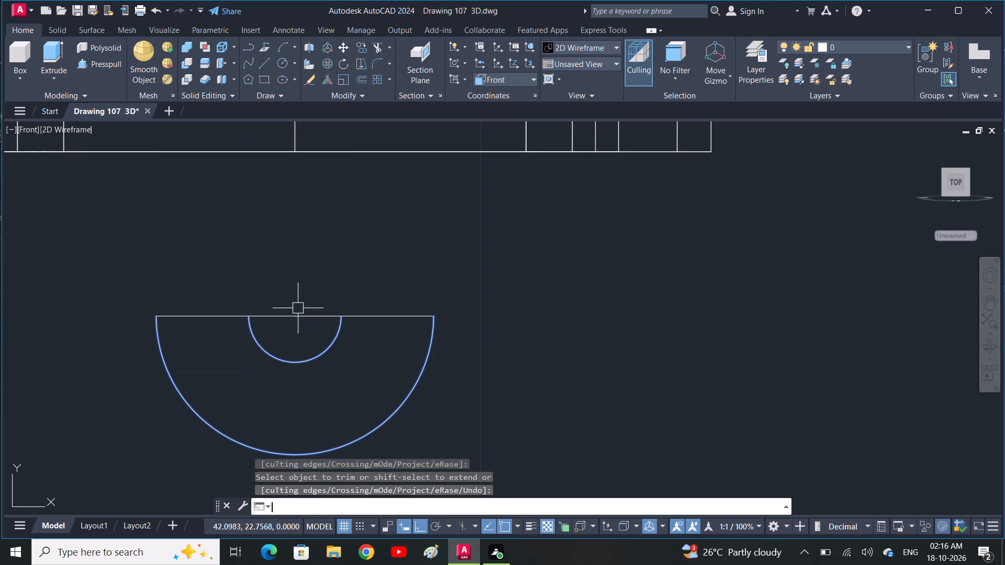
{"action": "left_click", "coordinate": [306, 312]}
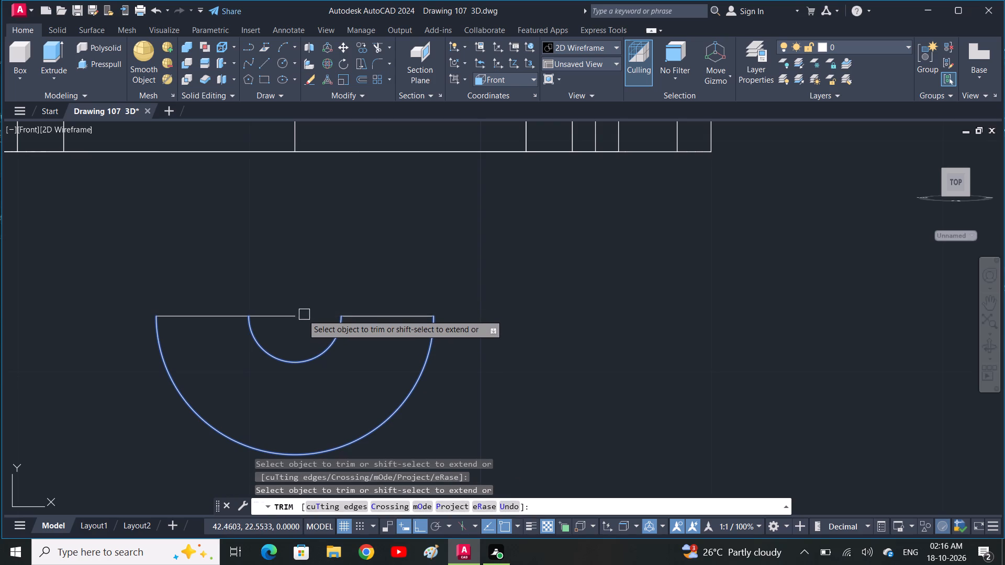
{"action": "left_click", "coordinate": [298, 314]}
{"action": "key", "text": "Escape"}
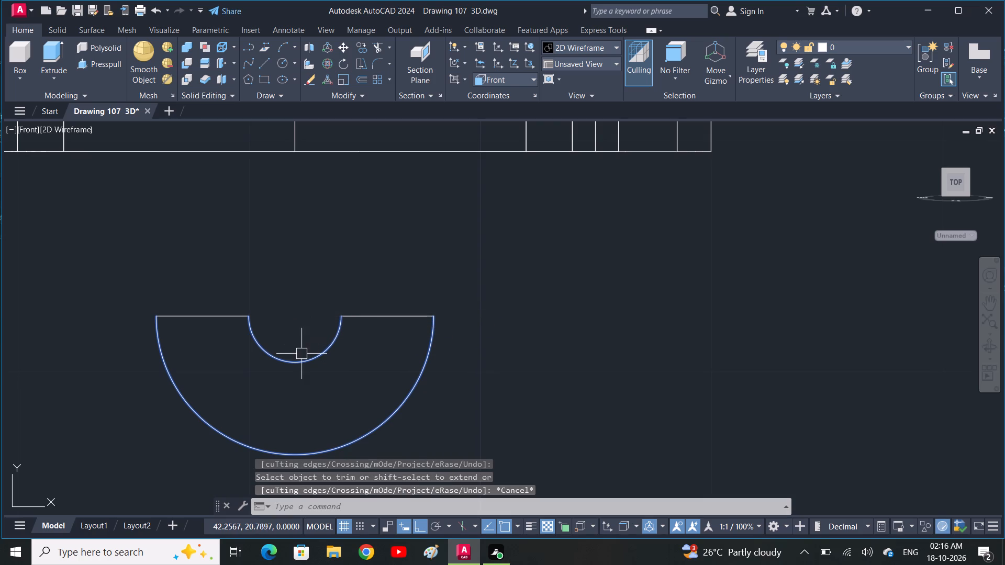
{"action": "key", "text": "Escape"}
Mirror the inner half arc about the horizontal line through its centre, keeping the source arc.
{"action": "left_click", "coordinate": [307, 357]}
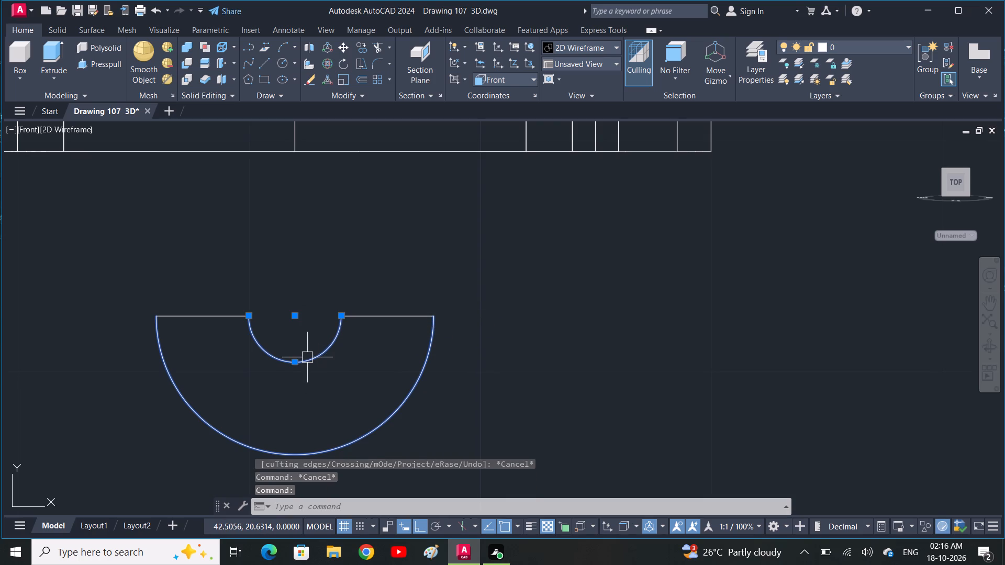
{"action": "type", "text": "mi"}
{"action": "key", "text": "space"}
{"action": "left_click", "coordinate": [251, 319]}
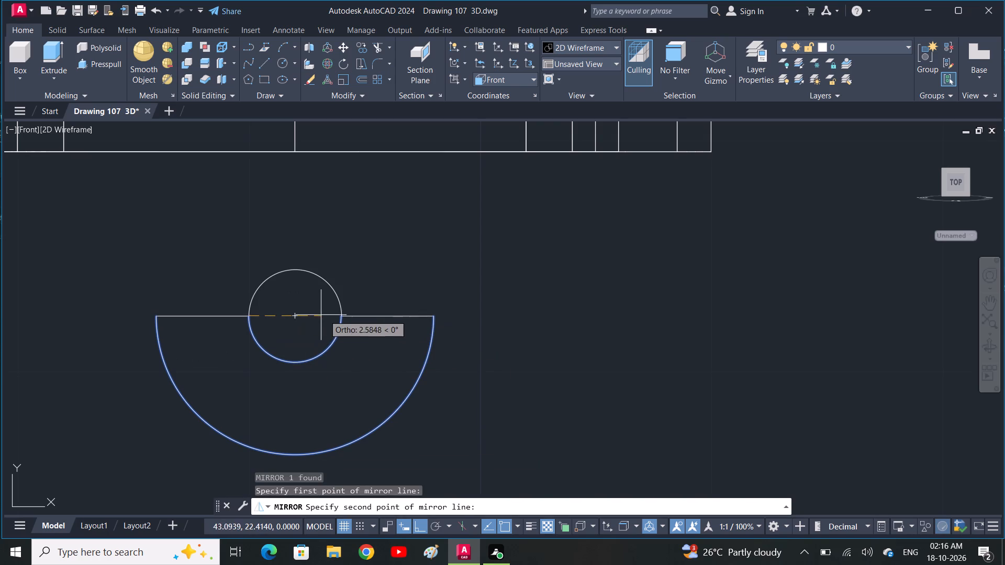
{"action": "left_click", "coordinate": [339, 316]}
{"action": "key", "text": "space"}
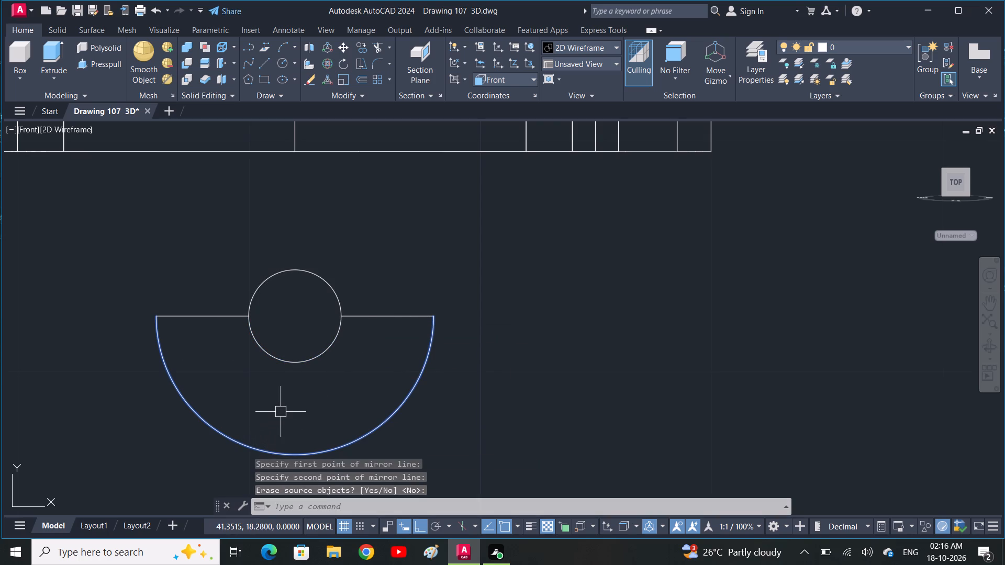
Draw short horizontal lines outward from both upper ends of the outer half arc.
{"action": "middle_click_drag", "start_coordinate": [205, 379], "coordinate": [338, 353]}
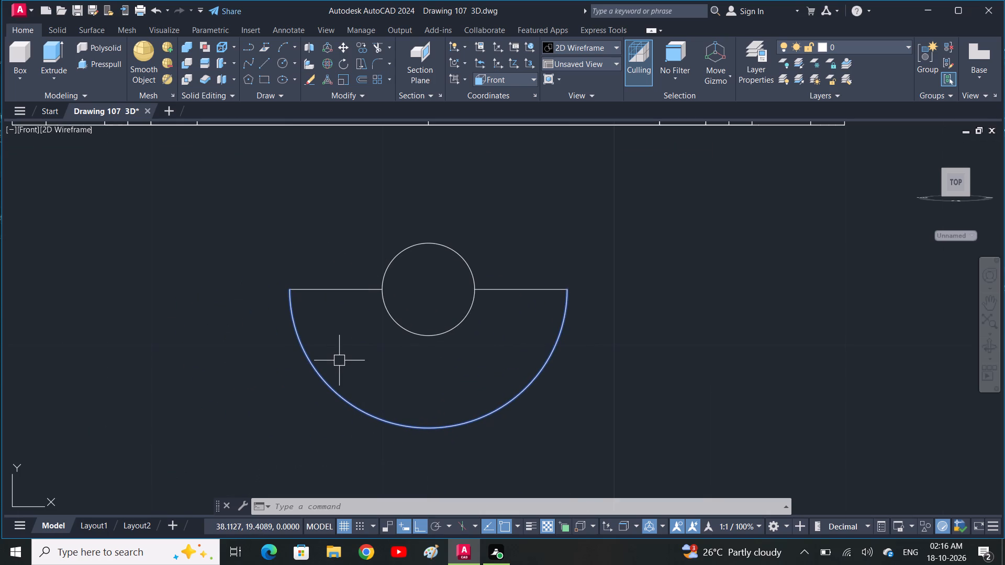
{"action": "type", "text": "l"}
{"action": "key", "text": "space"}
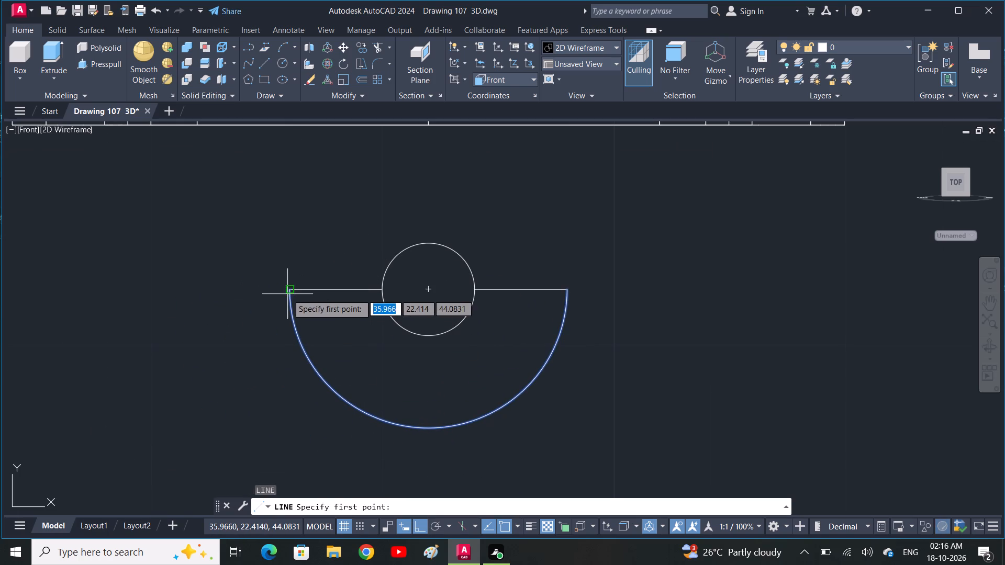
{"action": "left_click", "coordinate": [287, 287]}
{"action": "left_click", "coordinate": [188, 302]}
{"action": "key", "text": "space"}
{"action": "key", "text": "space"}
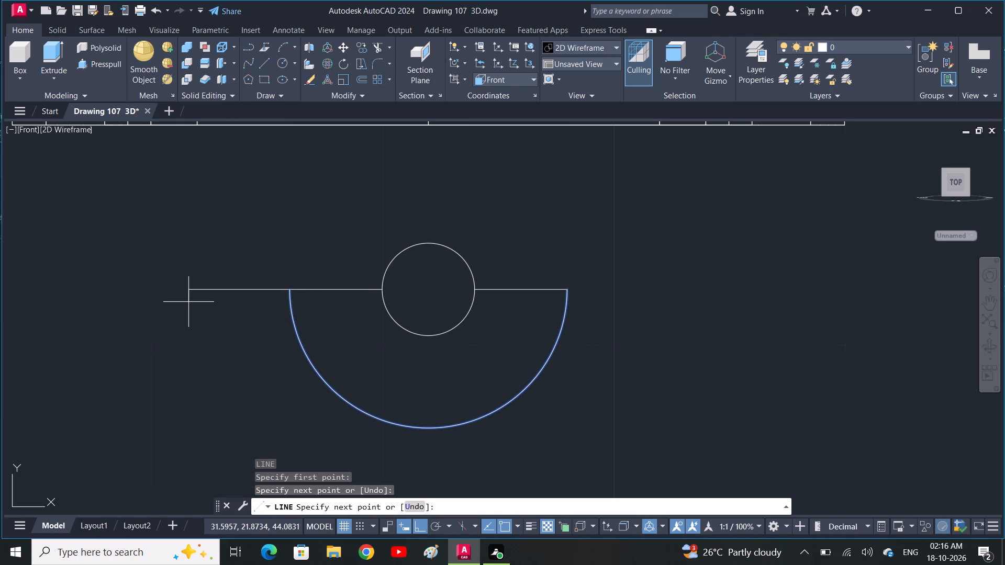
{"action": "left_click", "coordinate": [568, 290]}
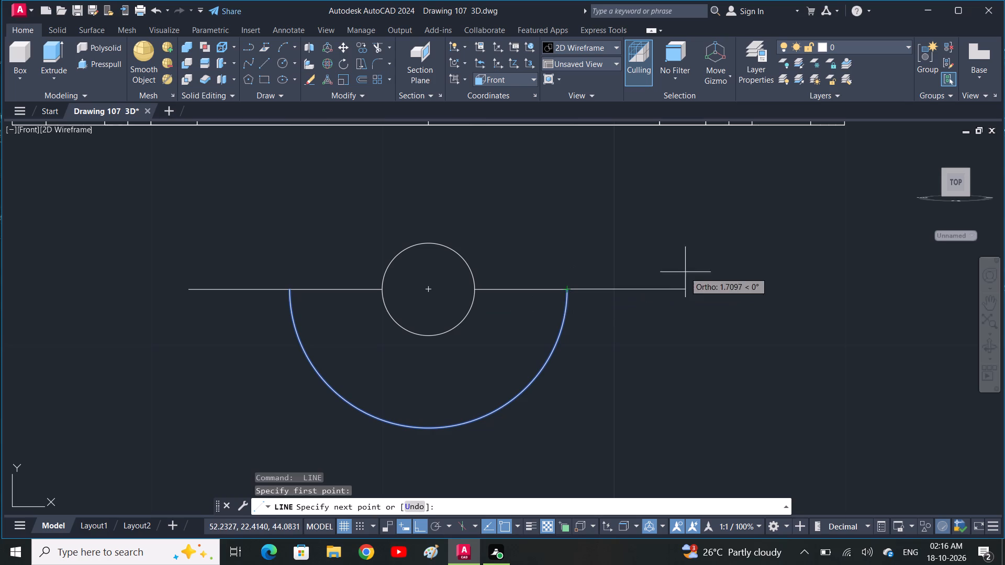
{"action": "left_click", "coordinate": [664, 286]}
{"action": "key", "text": "space"}
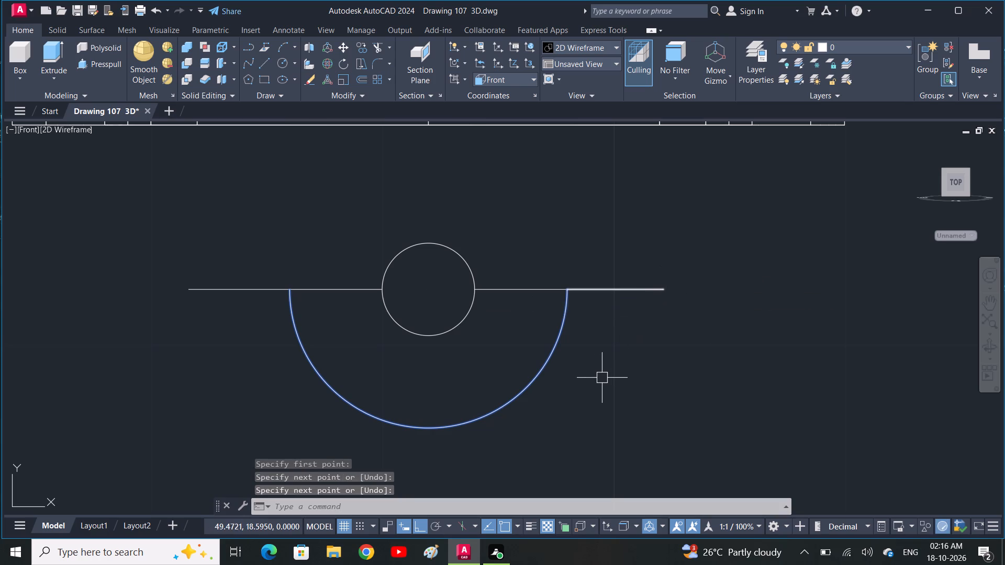
Fillet both corners between the outward horizontal lines and the outer half arc with a radius of 2.
{"action": "type", "text": "f r"}
{"action": "key", "text": "space"}
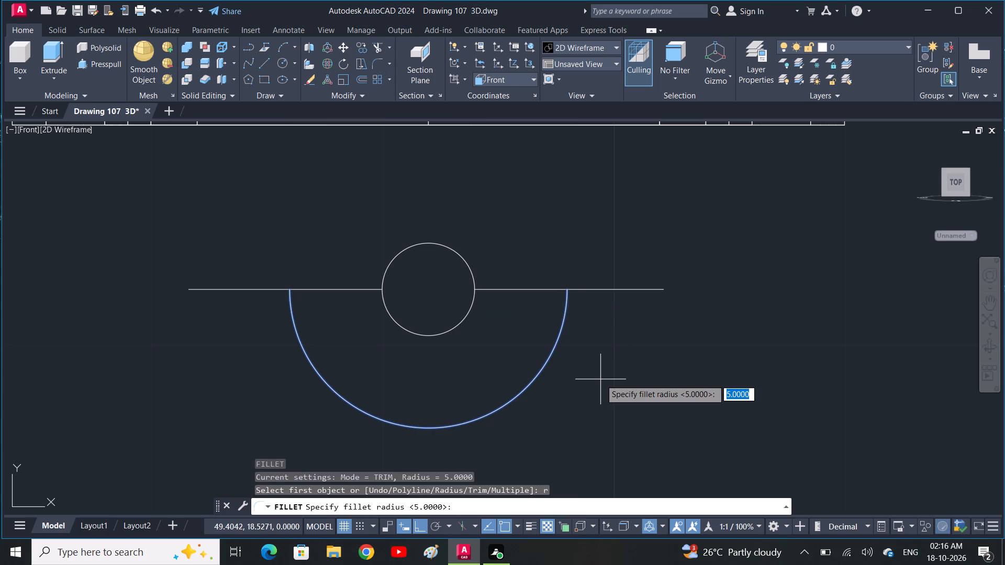
{"action": "type", "text": "2"}
{"action": "key", "text": "space"}
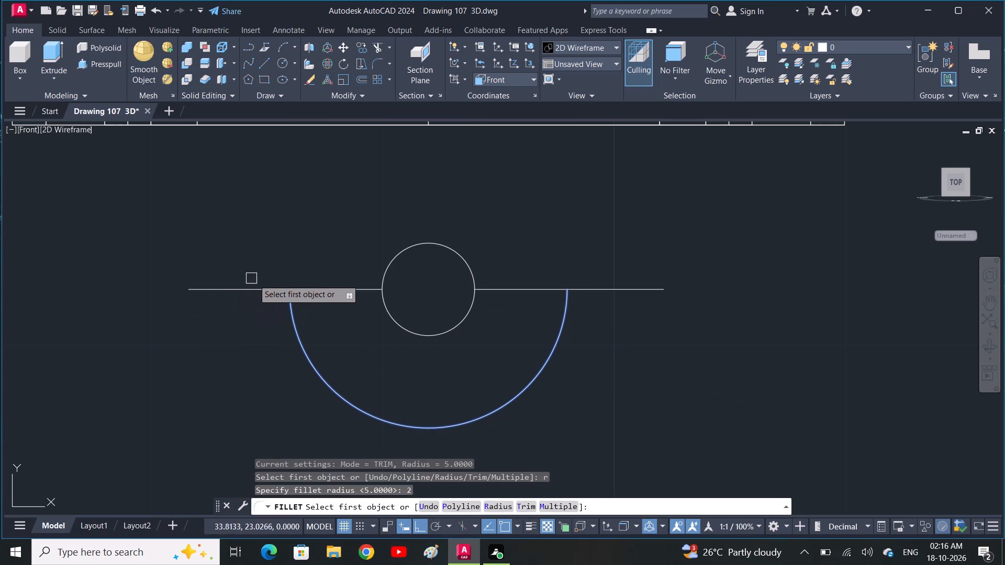
{"action": "left_click", "coordinate": [257, 287]}
{"action": "left_click", "coordinate": [296, 325]}
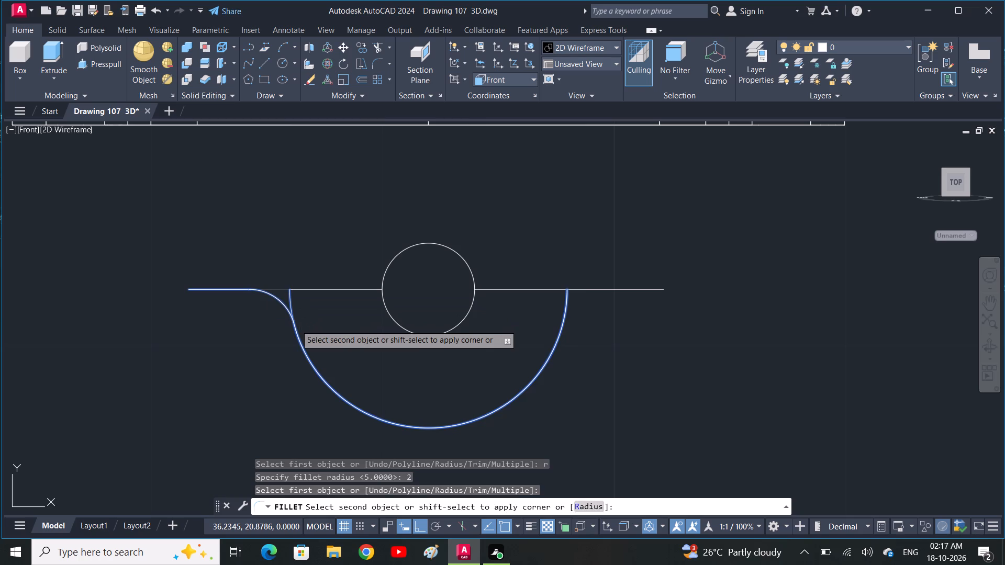
{"action": "key", "text": "space"}
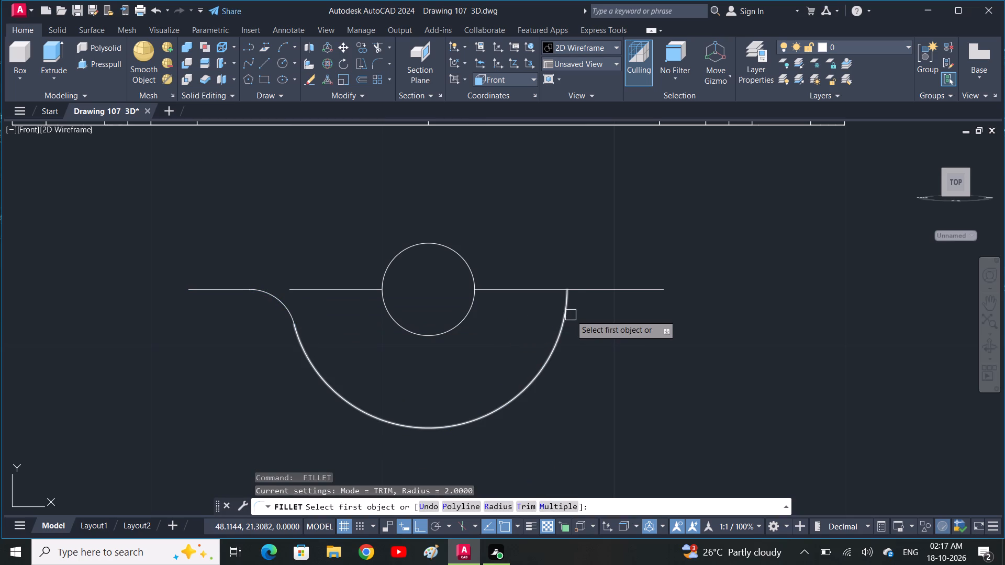
{"action": "left_click", "coordinate": [571, 316]}
{"action": "left_click", "coordinate": [594, 289]}
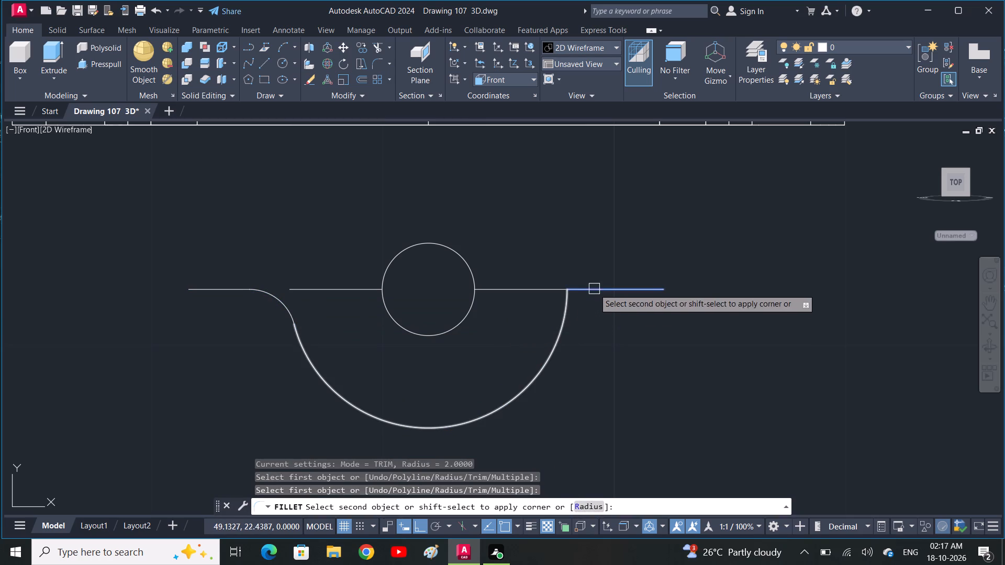
{"action": "left_click", "coordinate": [557, 330]}
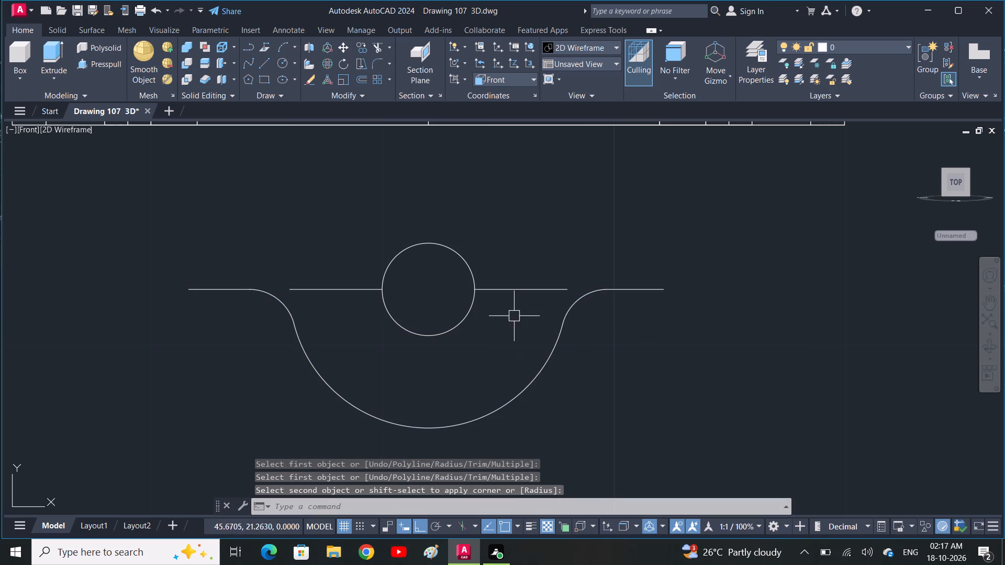
Delete the two horizontal lines running from the central circle toward the outer arc.
{"action": "left_click", "coordinate": [532, 289]}
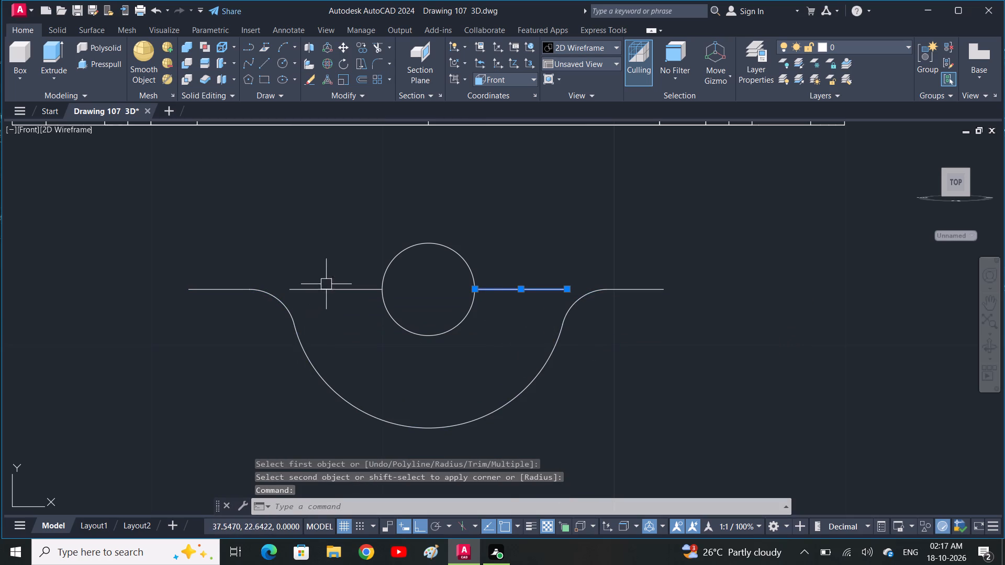
{"action": "left_click", "coordinate": [326, 284]}
{"action": "left_click", "coordinate": [337, 288]}
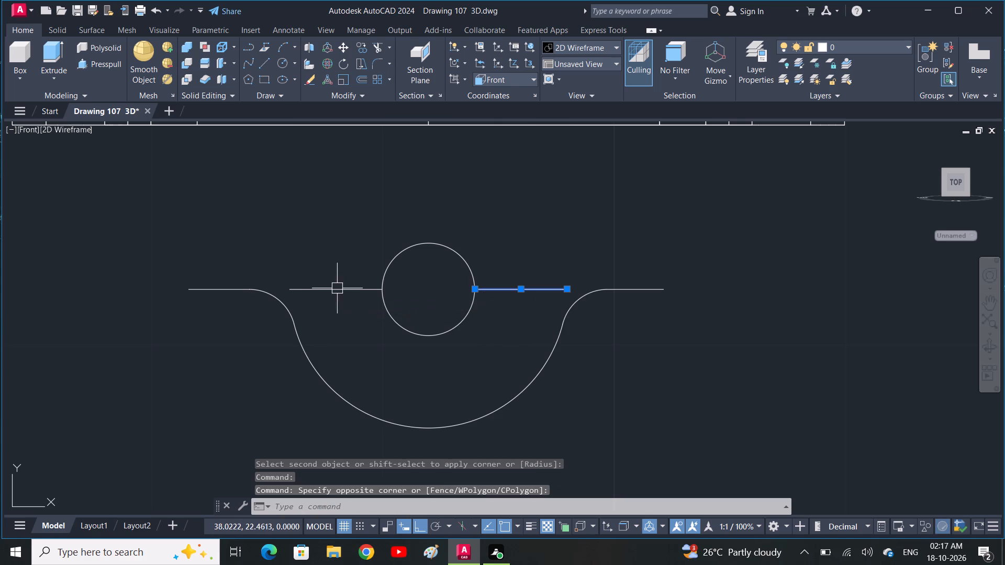
{"action": "left_click", "coordinate": [337, 288]}
{"action": "left_click", "coordinate": [337, 289]}
{"action": "key", "text": "Escape"}
{"action": "key", "text": "F1"}
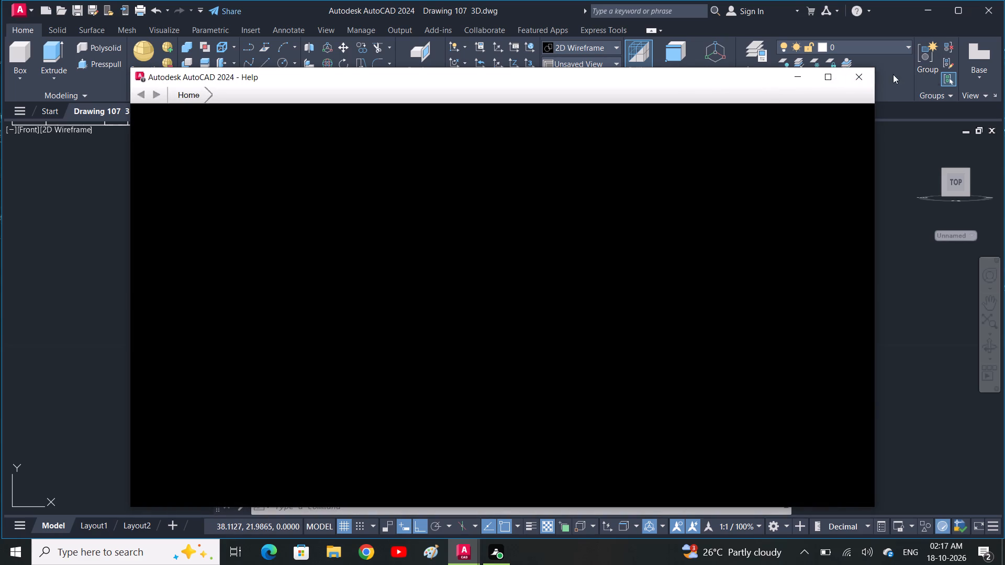
{"action": "left_click", "coordinate": [867, 80]}
{"action": "left_click", "coordinate": [331, 288]}
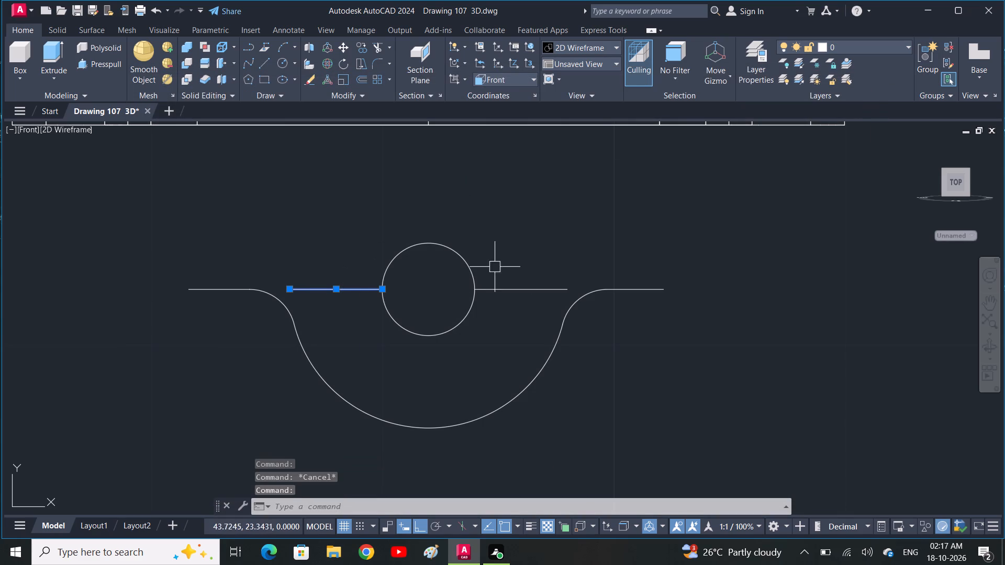
{"action": "left_click", "coordinate": [542, 287]}
{"action": "key", "text": "Delete"}
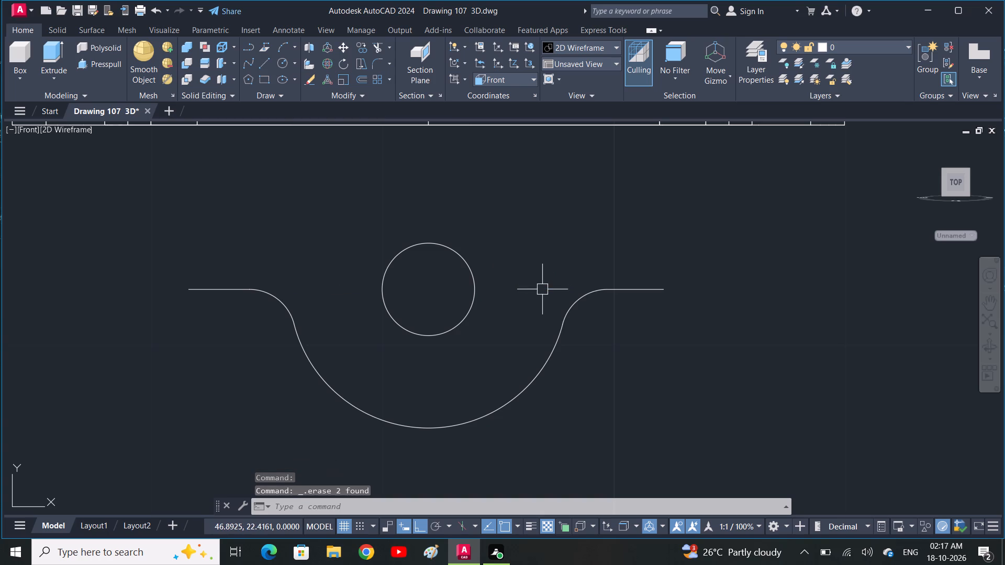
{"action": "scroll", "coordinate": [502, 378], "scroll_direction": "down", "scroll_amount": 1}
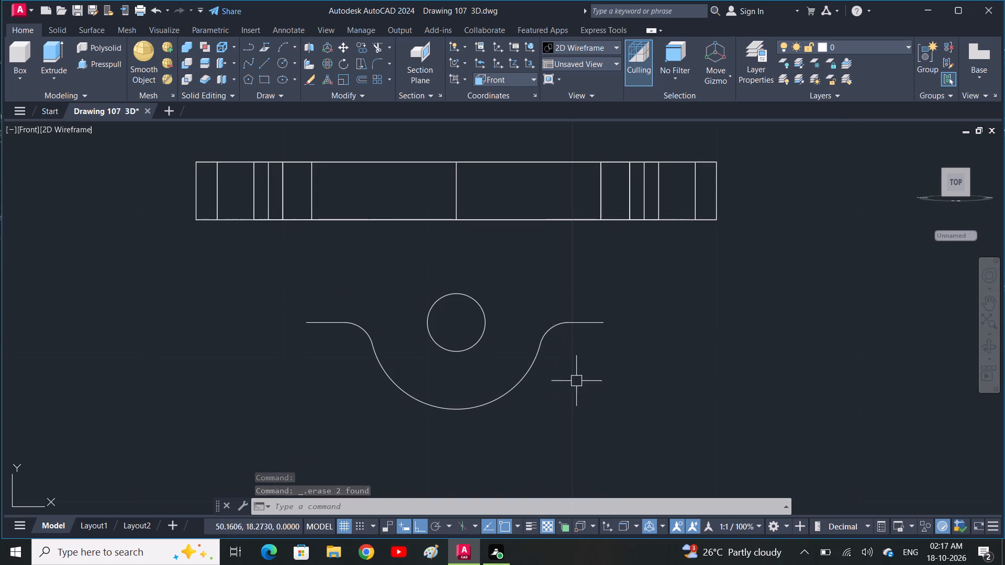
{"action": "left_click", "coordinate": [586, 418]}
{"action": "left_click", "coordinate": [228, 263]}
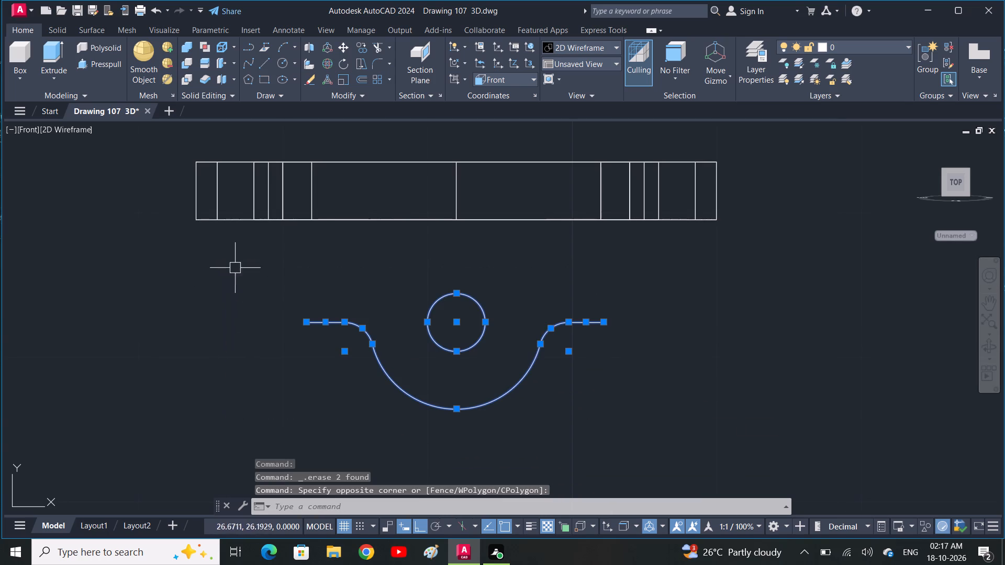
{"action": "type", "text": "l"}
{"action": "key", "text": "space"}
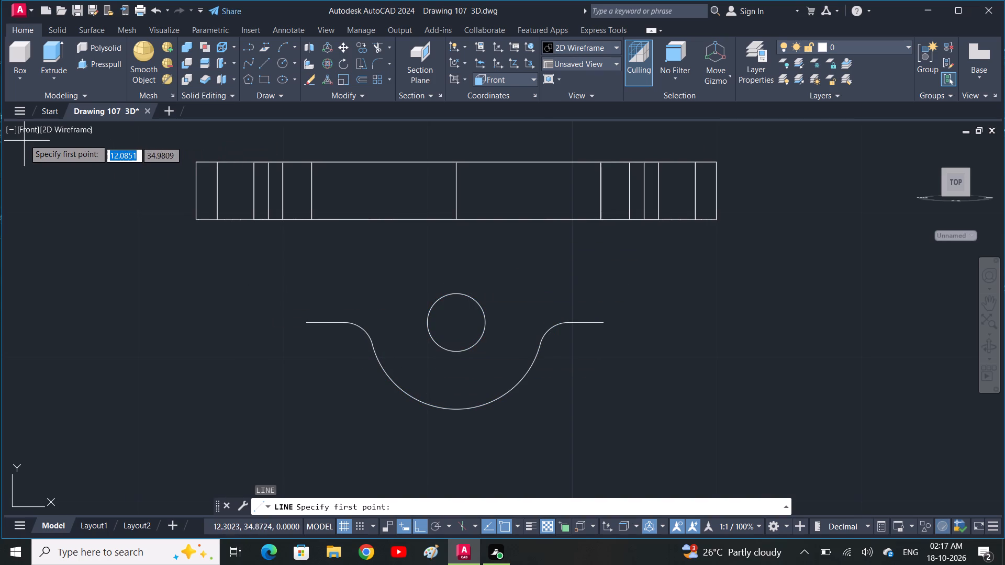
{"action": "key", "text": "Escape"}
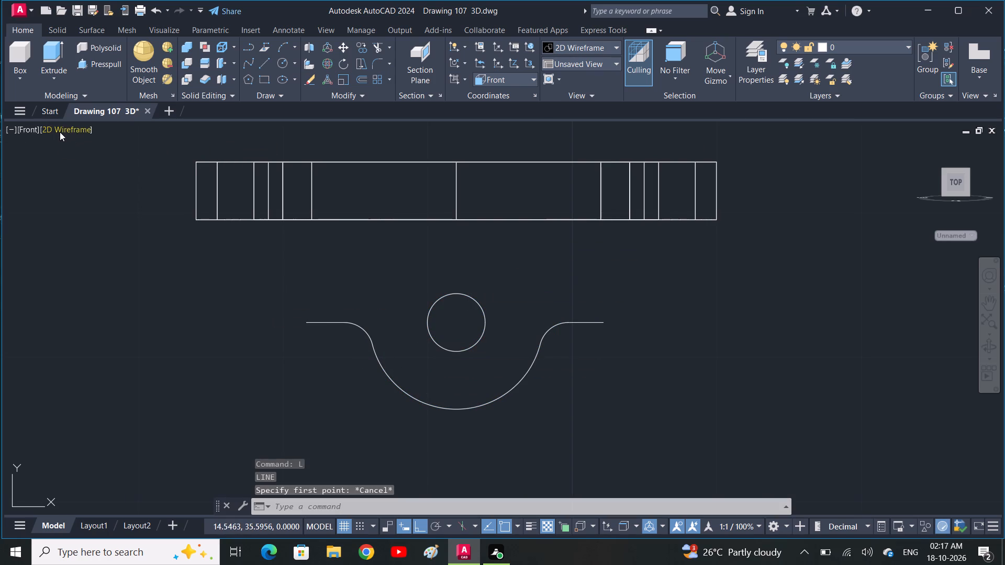
Show the model in the Shaded with edges visual style from the NE Isometric view.
{"action": "left_click", "coordinate": [85, 129]}
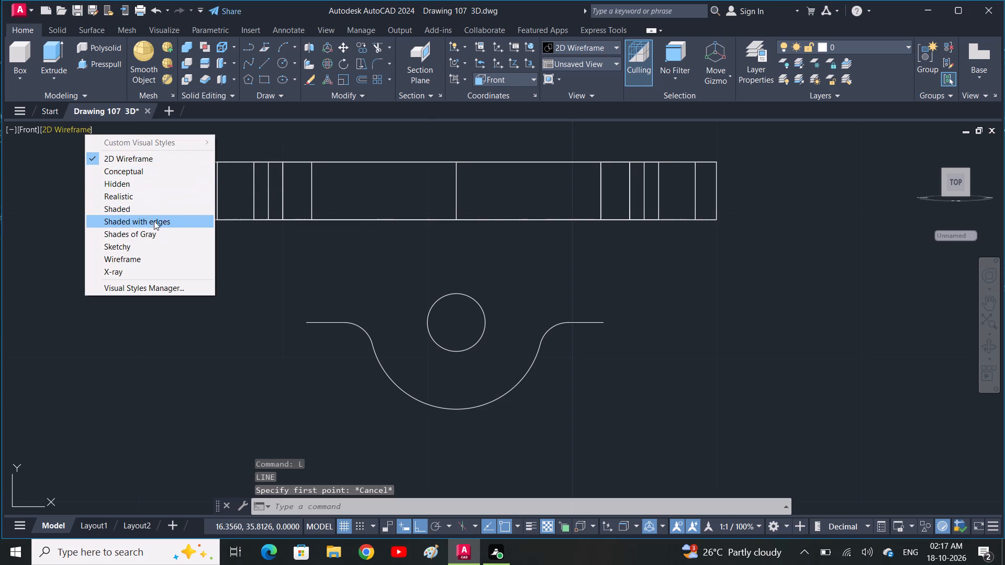
{"action": "left_click", "coordinate": [153, 223]}
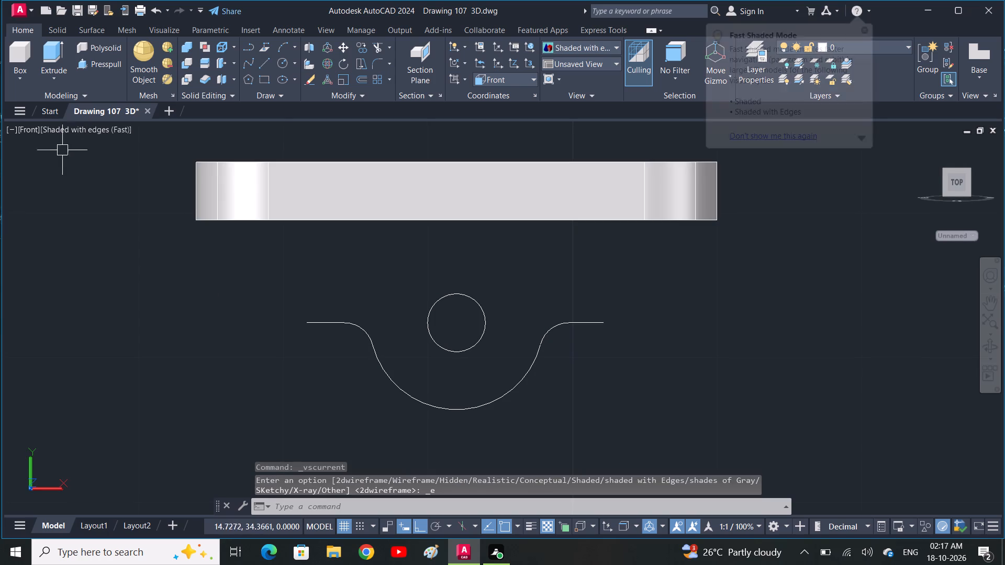
{"action": "left_click", "coordinate": [33, 132]}
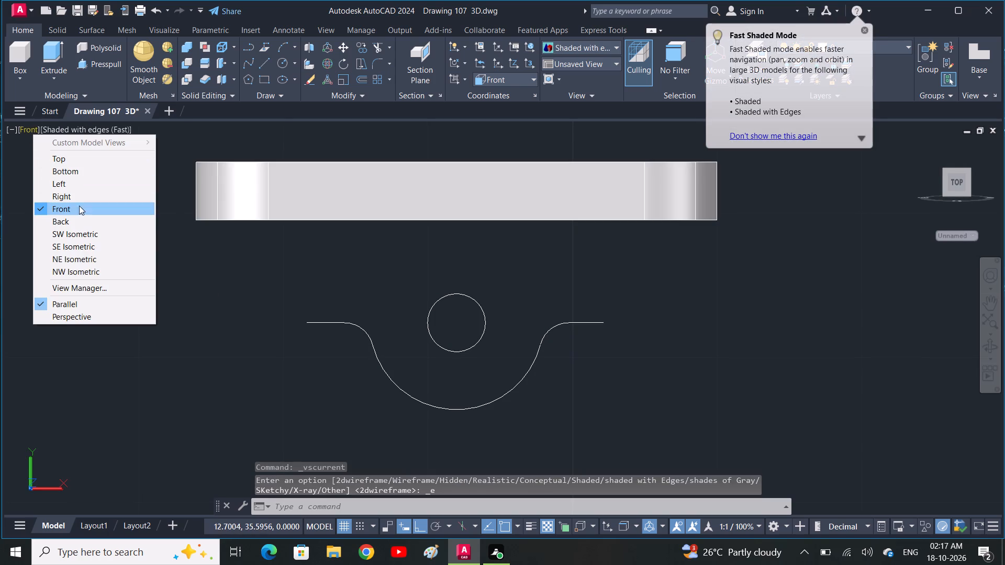
{"action": "left_click", "coordinate": [82, 239]}
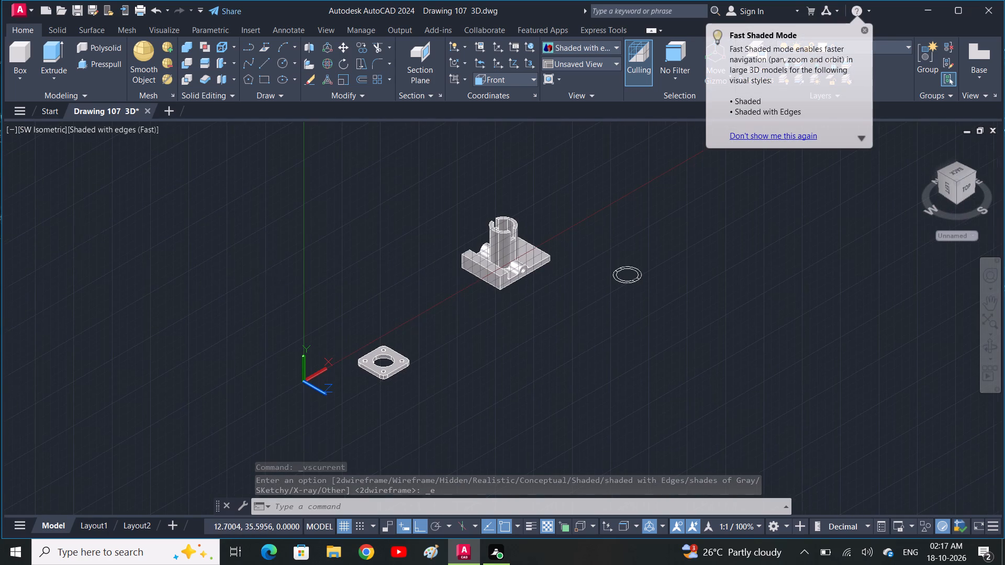
{"action": "left_click", "coordinate": [29, 135]}
{"action": "left_click", "coordinate": [77, 254]}
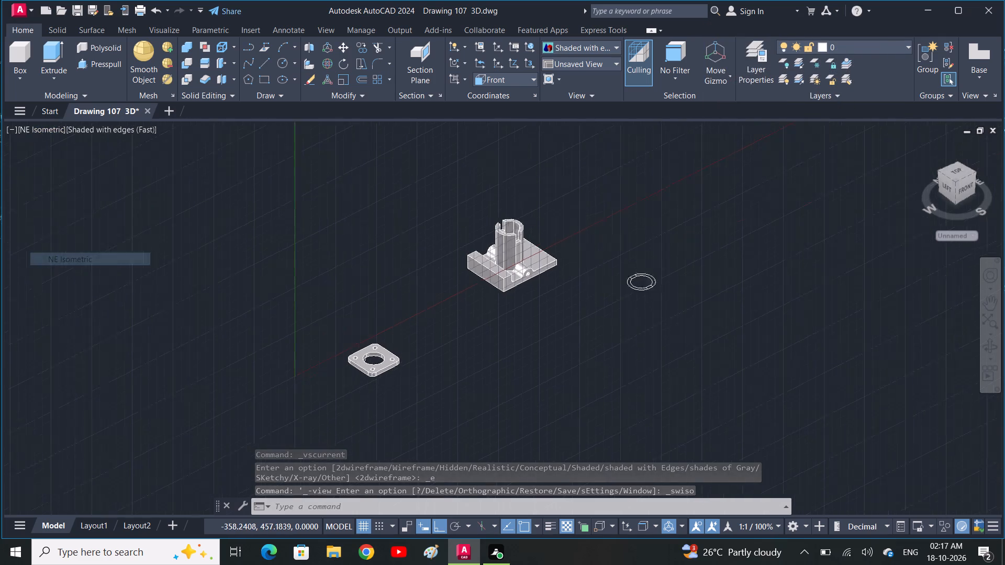
{"action": "scroll", "coordinate": [476, 178], "scroll_direction": "up", "scroll_amount": 2}
{"action": "middle_click_drag", "start_coordinate": [499, 186], "coordinate": [489, 212]}
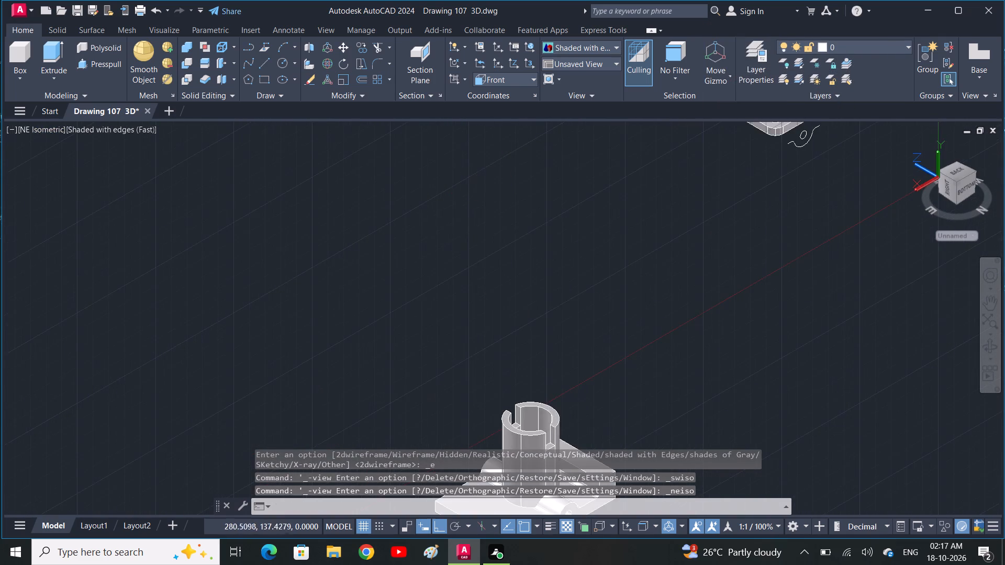
{"action": "middle_click_drag", "start_coordinate": [489, 212], "coordinate": [324, 382]}
{"action": "scroll", "coordinate": [576, 339], "scroll_direction": "up", "scroll_amount": 1}
{"action": "scroll", "coordinate": [674, 378], "scroll_direction": "up", "scroll_amount": 2}
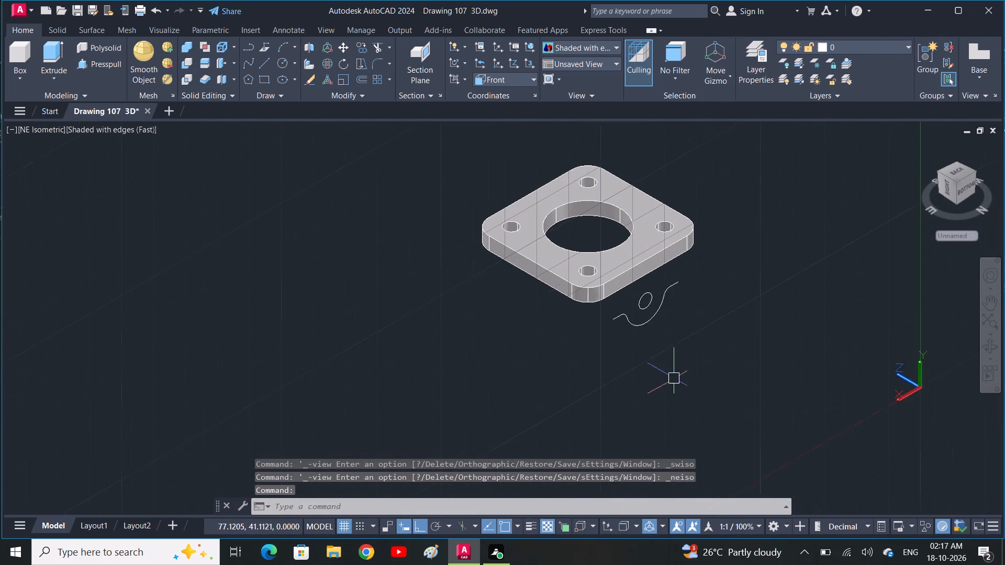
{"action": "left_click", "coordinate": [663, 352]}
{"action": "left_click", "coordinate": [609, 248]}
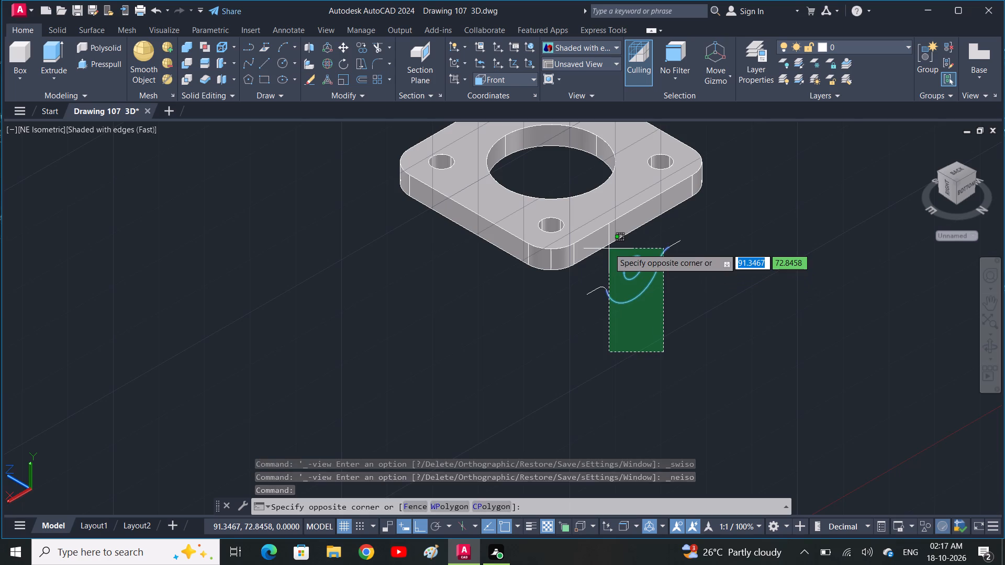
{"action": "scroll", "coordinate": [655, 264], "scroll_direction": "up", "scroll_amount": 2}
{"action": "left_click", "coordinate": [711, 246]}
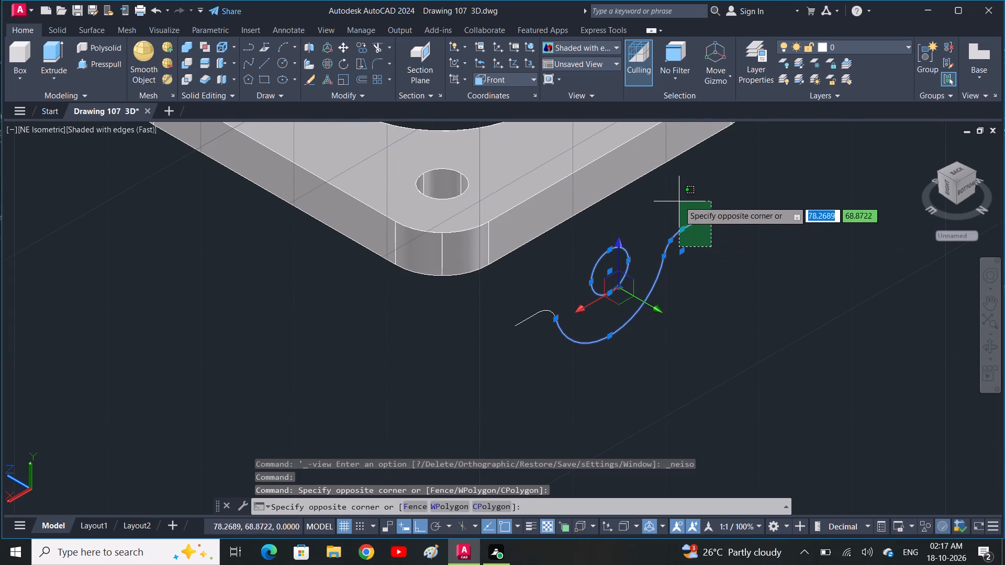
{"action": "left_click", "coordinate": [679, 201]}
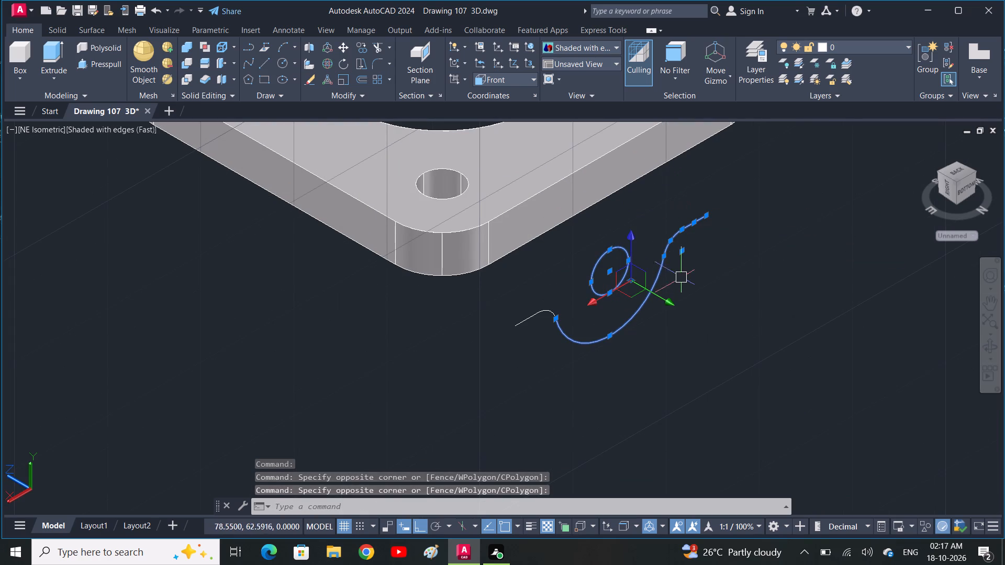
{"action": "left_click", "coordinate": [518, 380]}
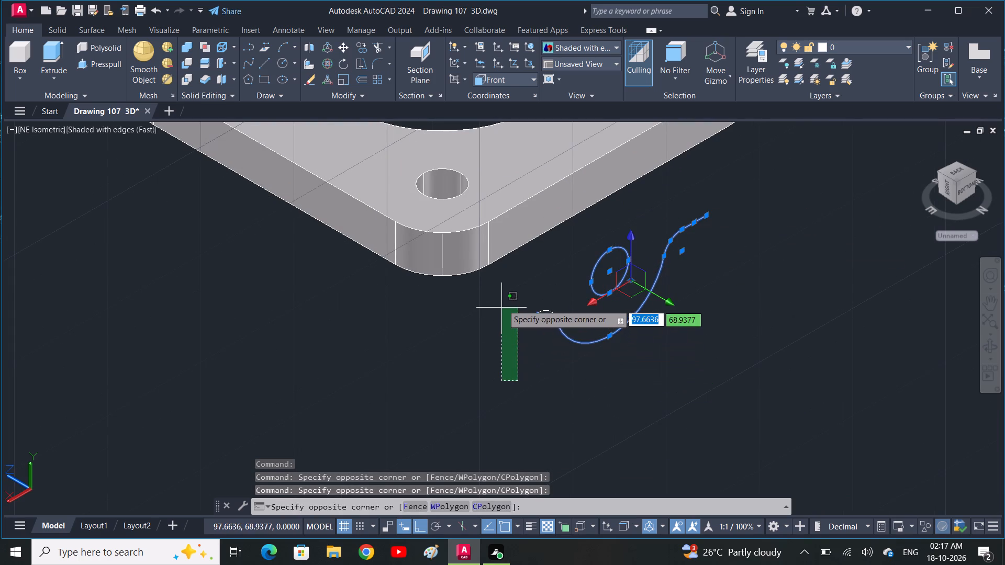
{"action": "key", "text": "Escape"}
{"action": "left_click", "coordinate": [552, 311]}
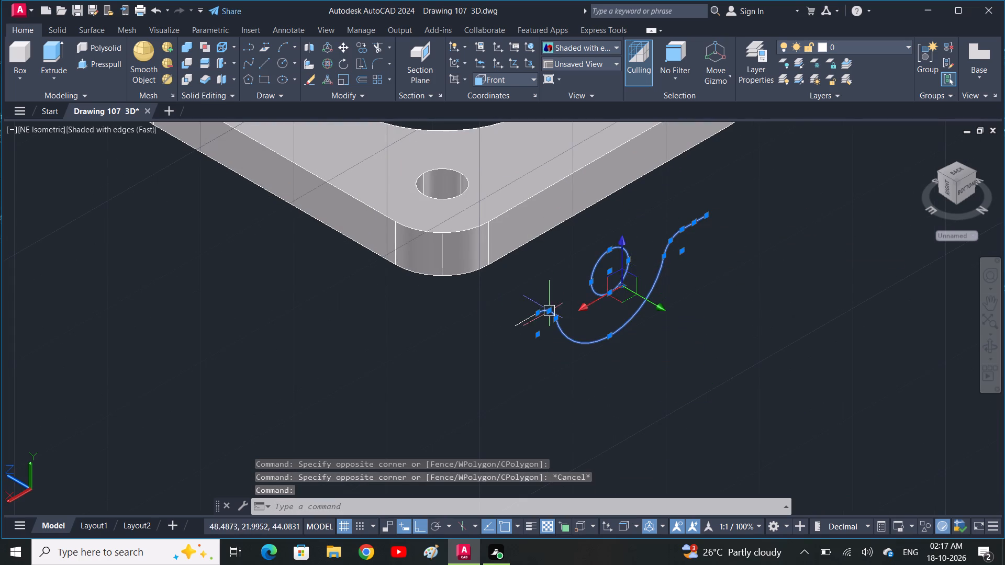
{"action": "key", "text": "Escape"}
Delete the two short horizontal lines extending outward from the filleted ends of the half-round profile.
{"action": "scroll", "coordinate": [655, 241], "scroll_direction": "up", "scroll_amount": 2}
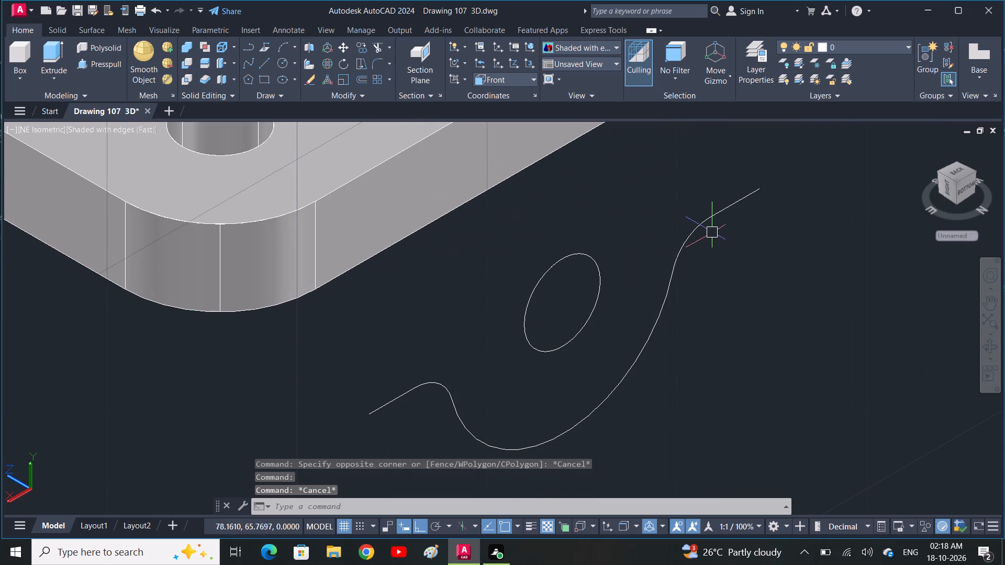
{"action": "left_click", "coordinate": [749, 193]}
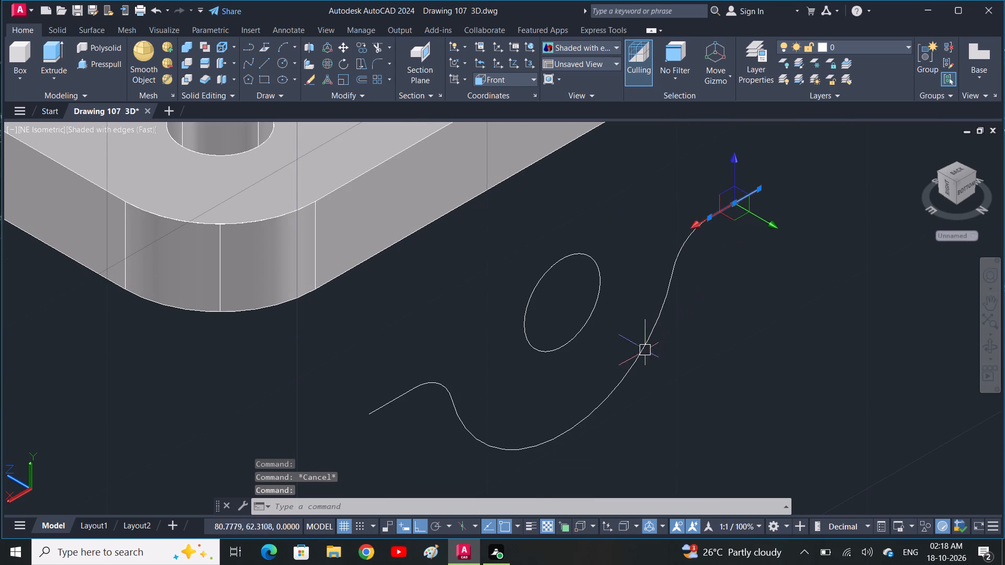
{"action": "left_click", "coordinate": [384, 400]}
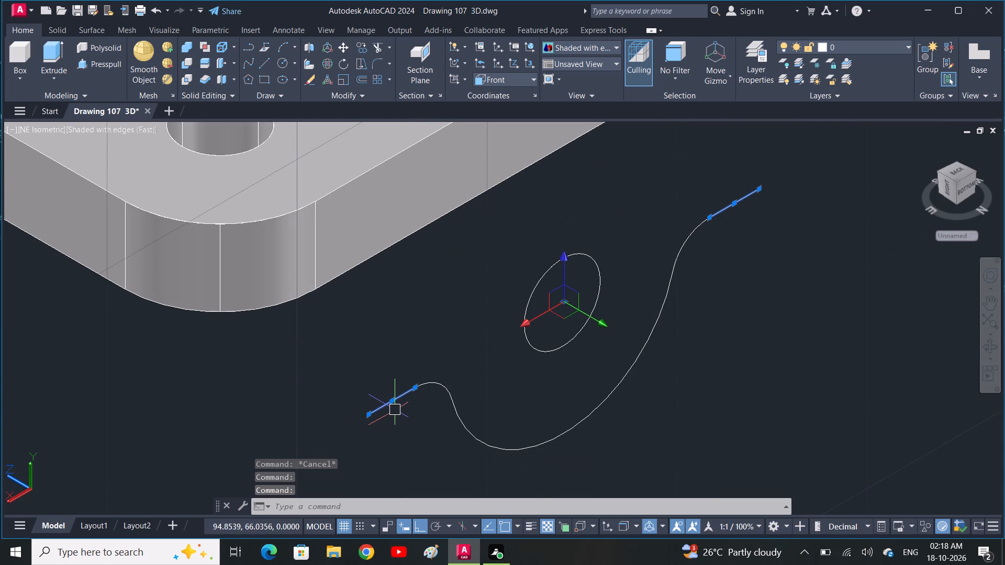
{"action": "key", "text": "Delete"}
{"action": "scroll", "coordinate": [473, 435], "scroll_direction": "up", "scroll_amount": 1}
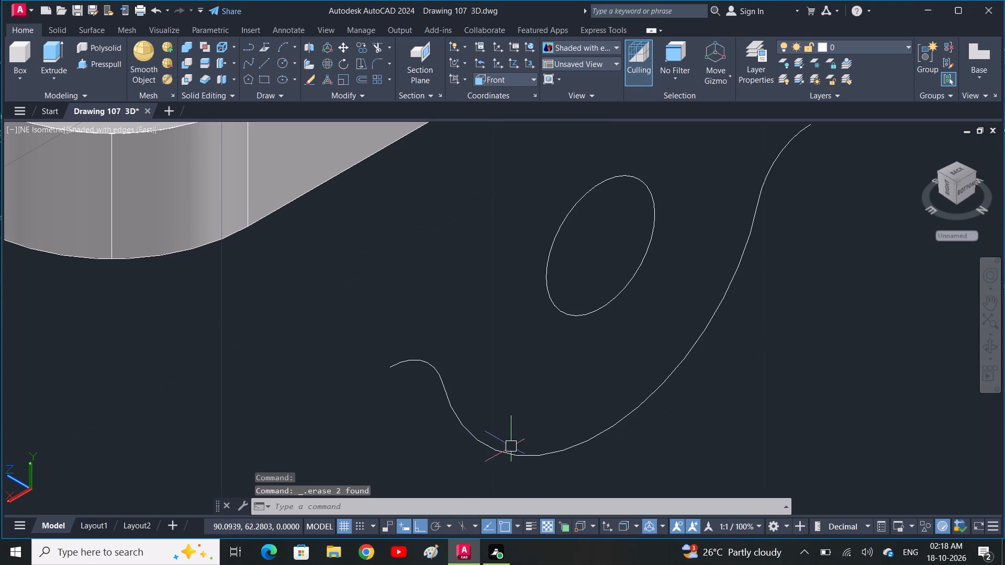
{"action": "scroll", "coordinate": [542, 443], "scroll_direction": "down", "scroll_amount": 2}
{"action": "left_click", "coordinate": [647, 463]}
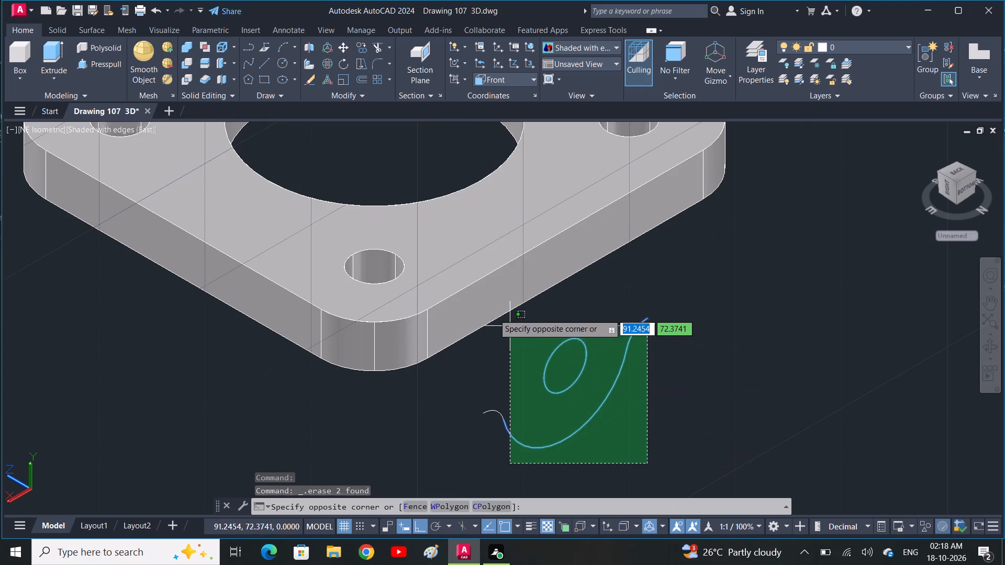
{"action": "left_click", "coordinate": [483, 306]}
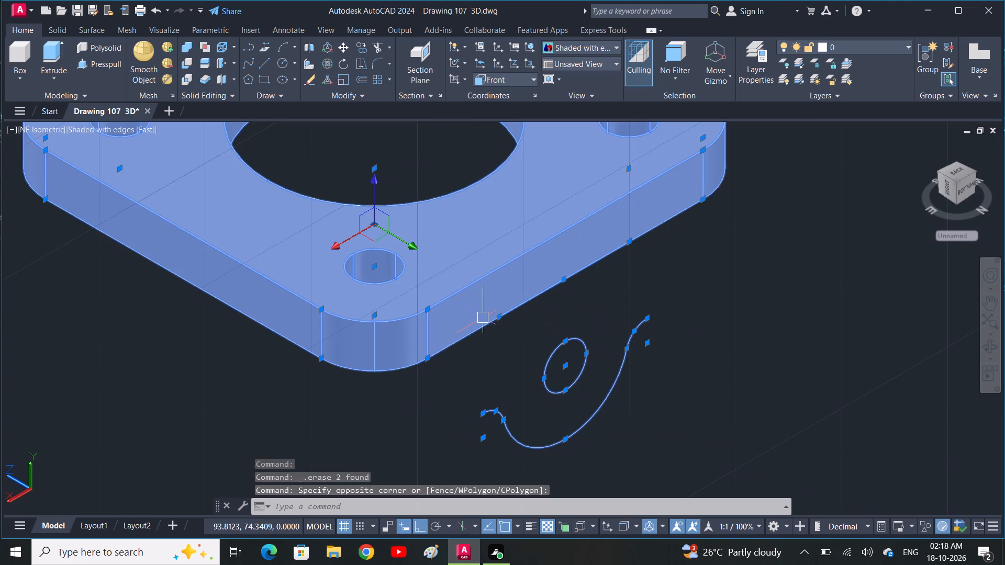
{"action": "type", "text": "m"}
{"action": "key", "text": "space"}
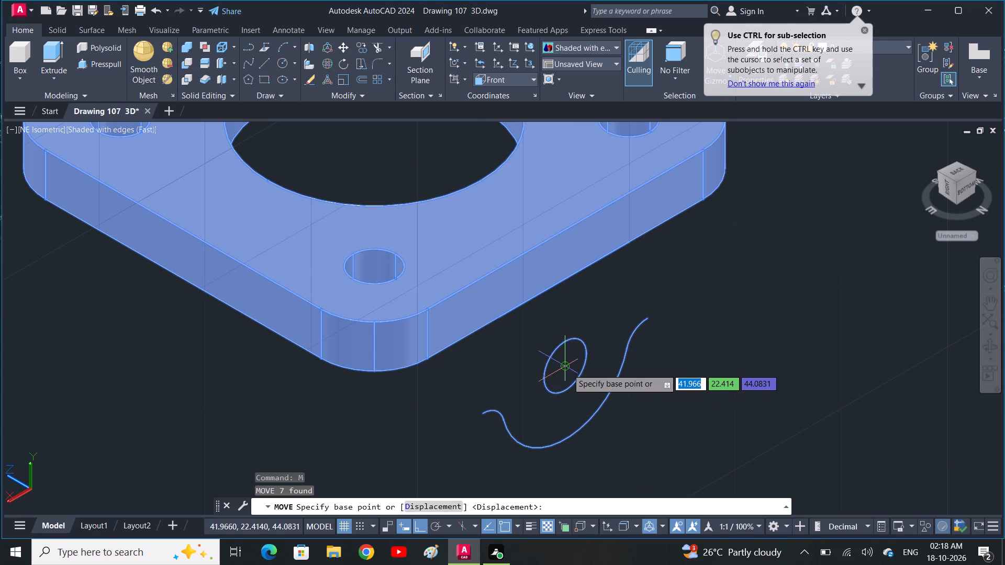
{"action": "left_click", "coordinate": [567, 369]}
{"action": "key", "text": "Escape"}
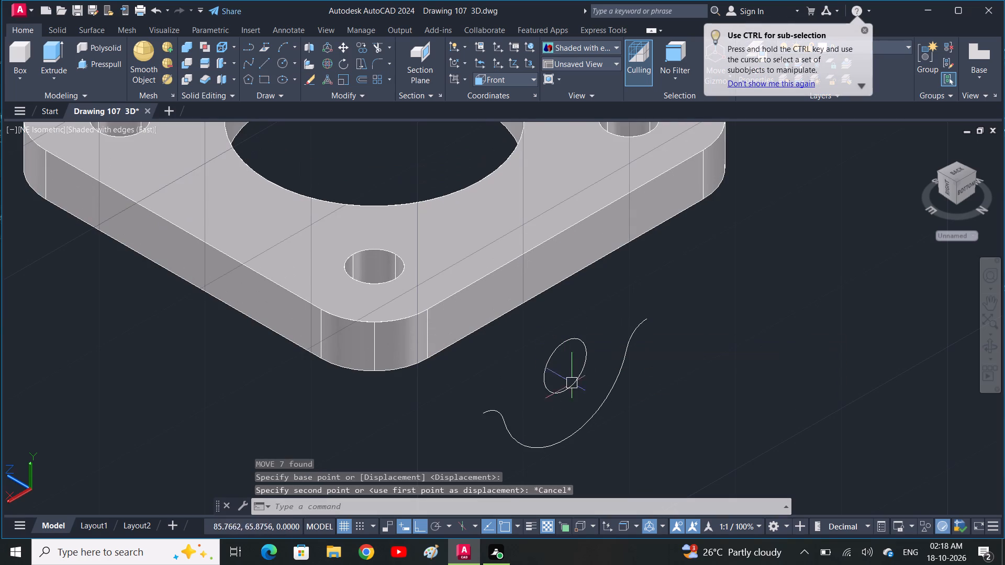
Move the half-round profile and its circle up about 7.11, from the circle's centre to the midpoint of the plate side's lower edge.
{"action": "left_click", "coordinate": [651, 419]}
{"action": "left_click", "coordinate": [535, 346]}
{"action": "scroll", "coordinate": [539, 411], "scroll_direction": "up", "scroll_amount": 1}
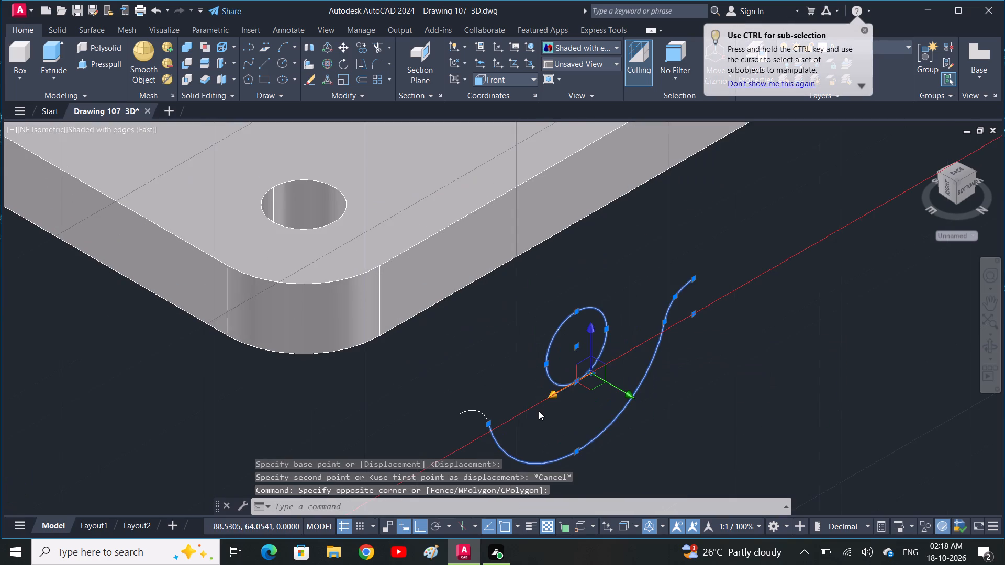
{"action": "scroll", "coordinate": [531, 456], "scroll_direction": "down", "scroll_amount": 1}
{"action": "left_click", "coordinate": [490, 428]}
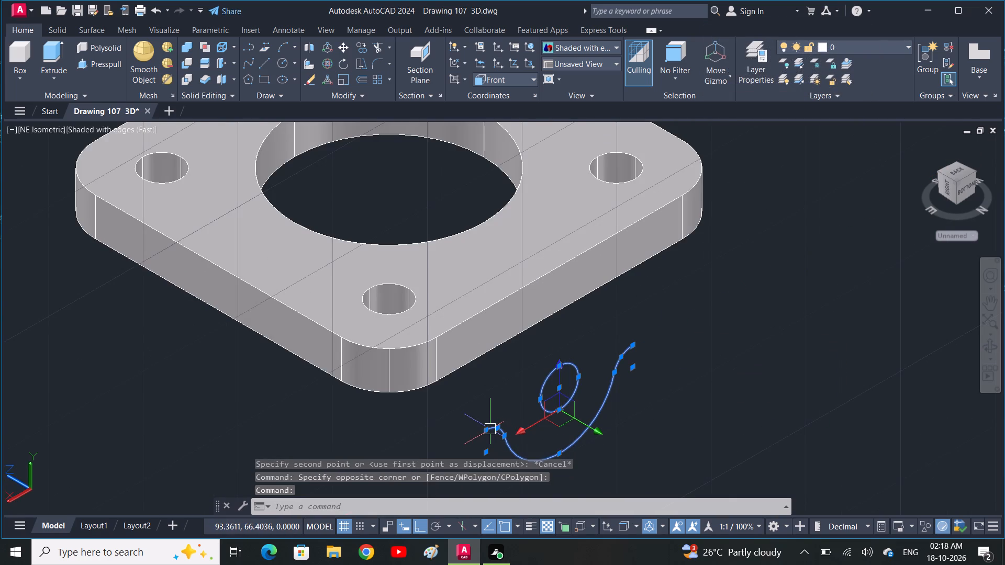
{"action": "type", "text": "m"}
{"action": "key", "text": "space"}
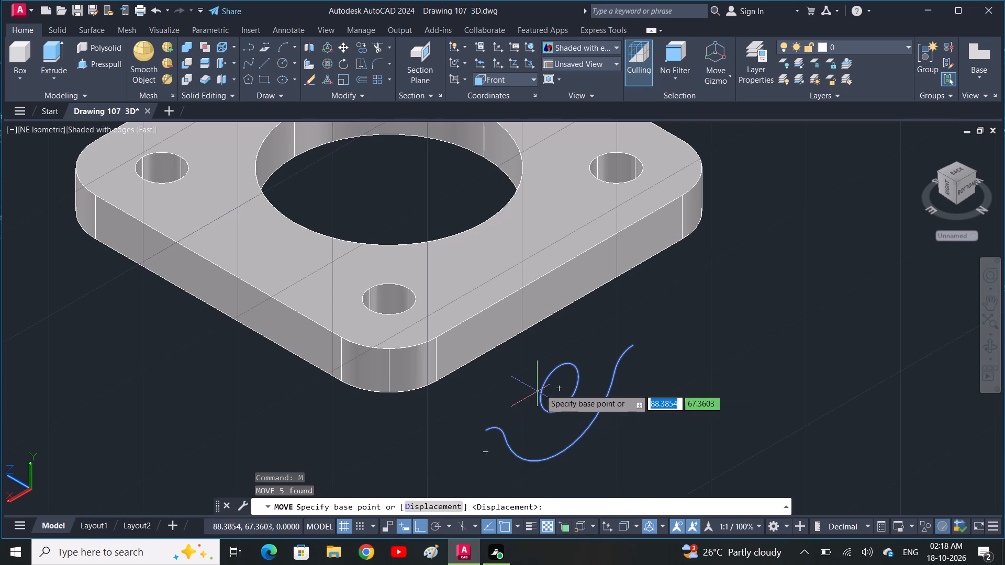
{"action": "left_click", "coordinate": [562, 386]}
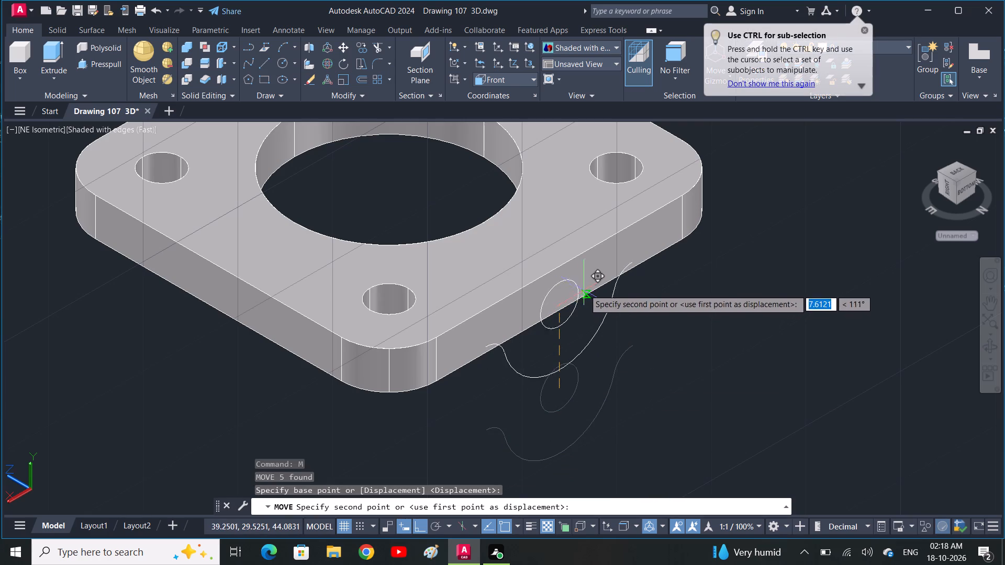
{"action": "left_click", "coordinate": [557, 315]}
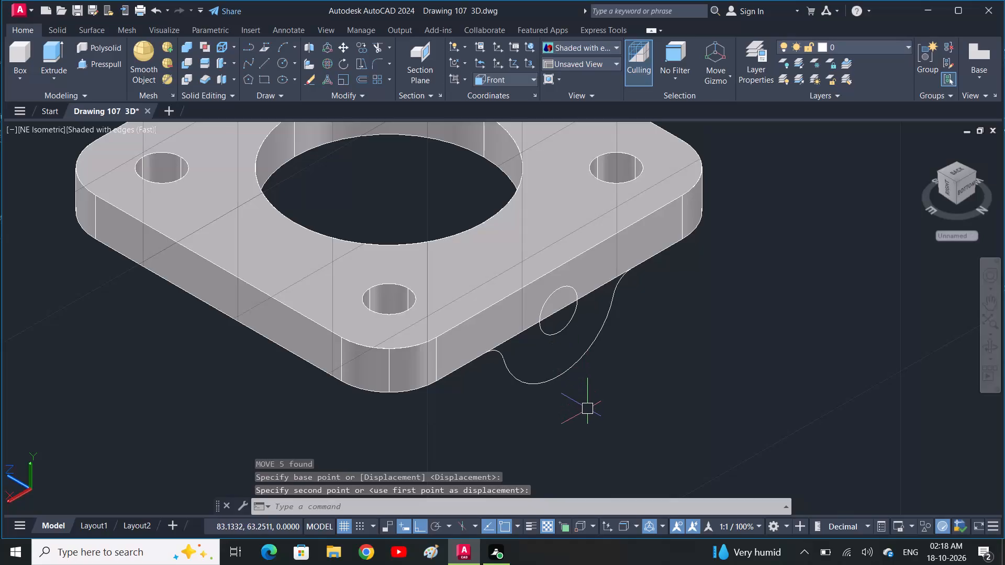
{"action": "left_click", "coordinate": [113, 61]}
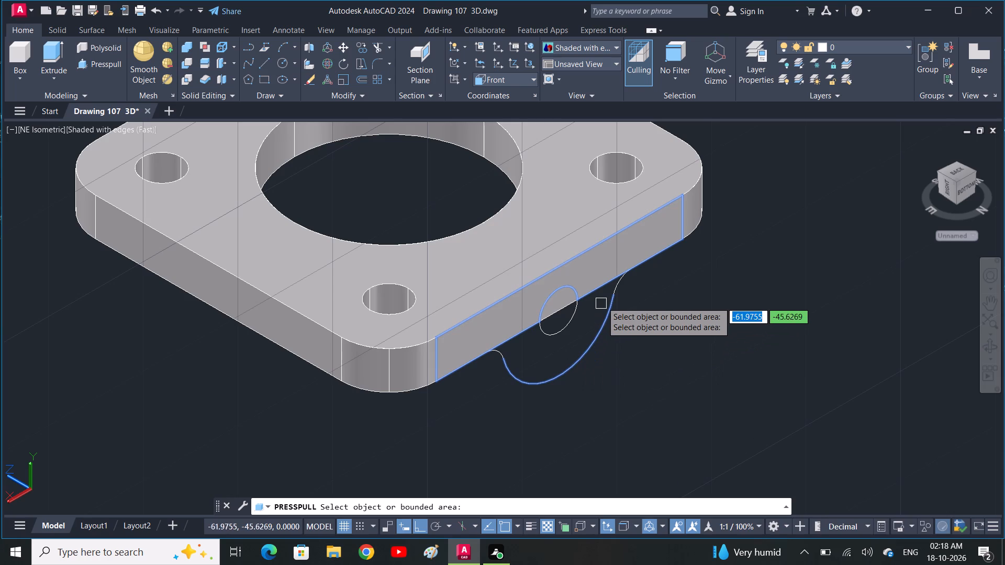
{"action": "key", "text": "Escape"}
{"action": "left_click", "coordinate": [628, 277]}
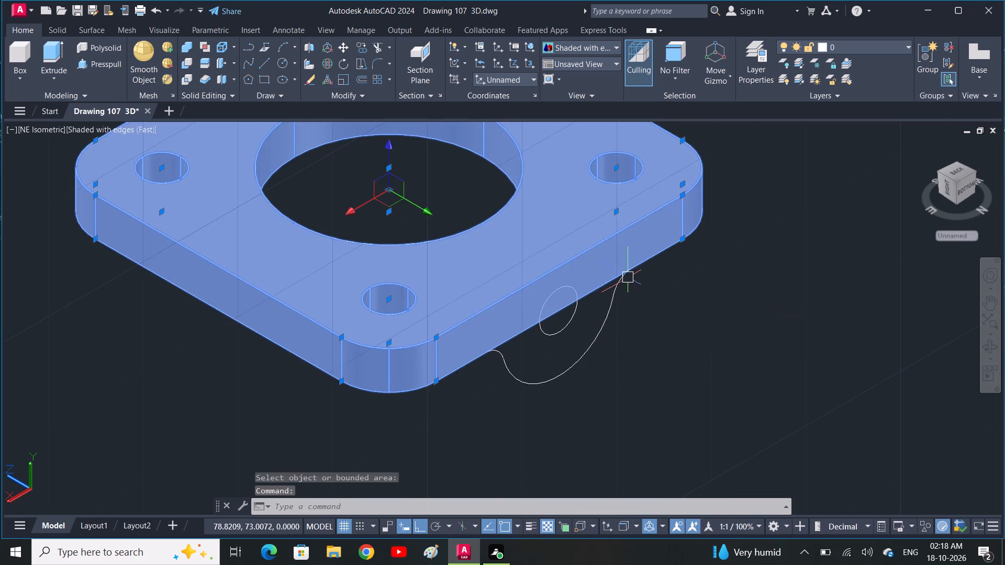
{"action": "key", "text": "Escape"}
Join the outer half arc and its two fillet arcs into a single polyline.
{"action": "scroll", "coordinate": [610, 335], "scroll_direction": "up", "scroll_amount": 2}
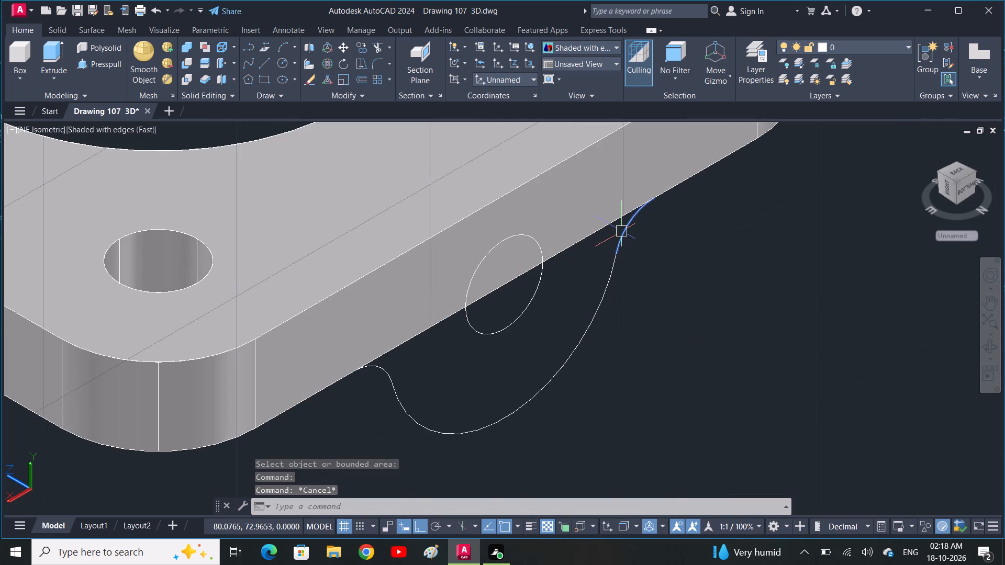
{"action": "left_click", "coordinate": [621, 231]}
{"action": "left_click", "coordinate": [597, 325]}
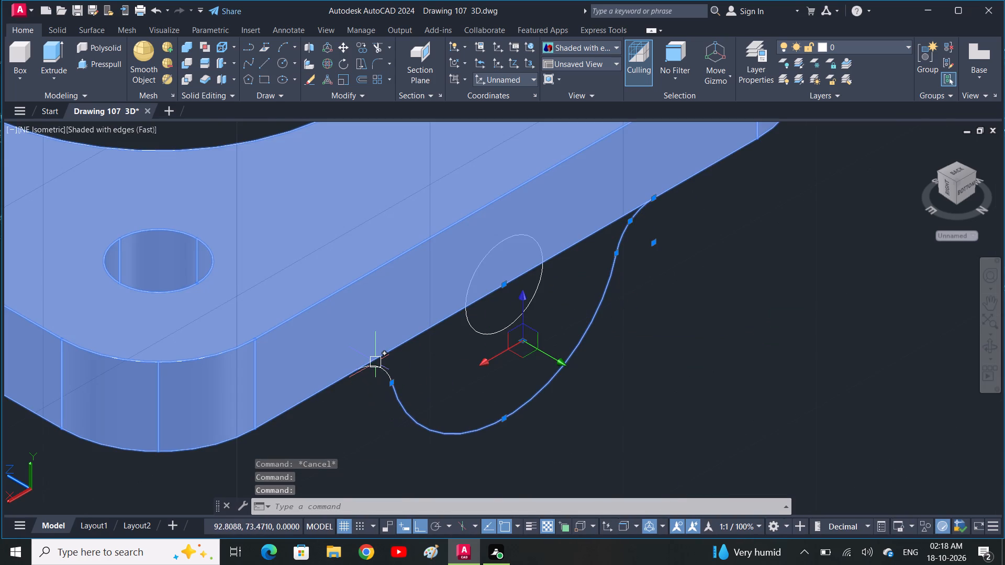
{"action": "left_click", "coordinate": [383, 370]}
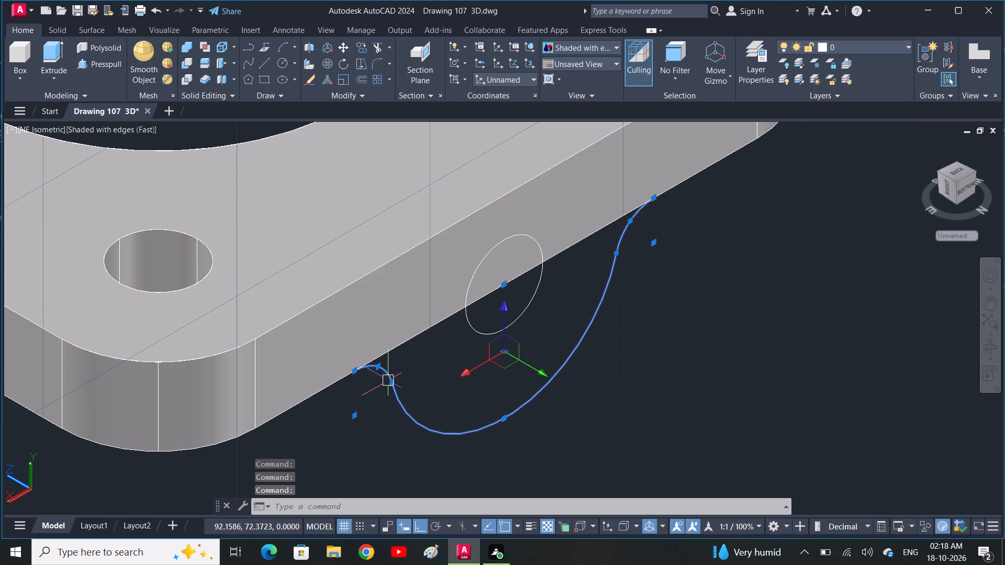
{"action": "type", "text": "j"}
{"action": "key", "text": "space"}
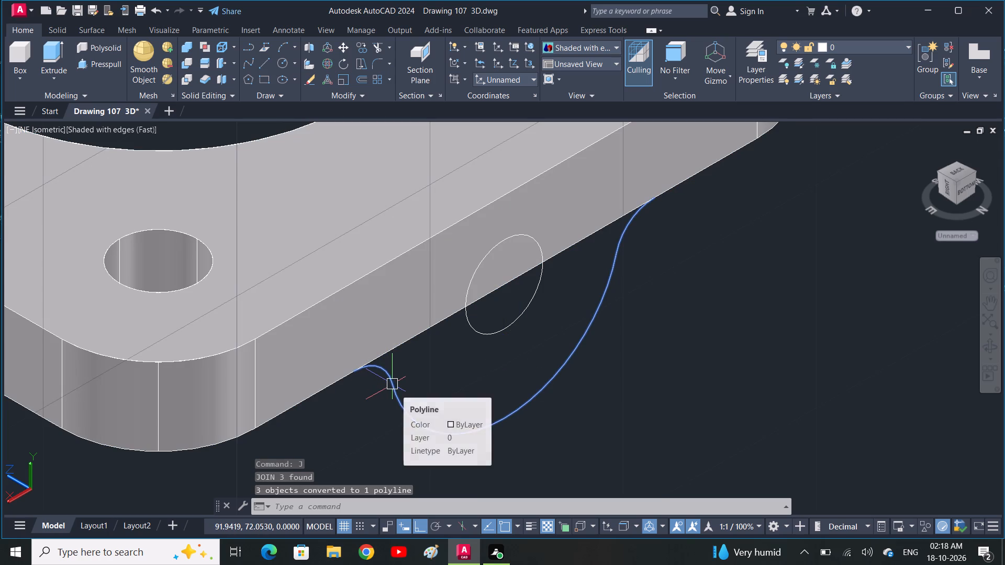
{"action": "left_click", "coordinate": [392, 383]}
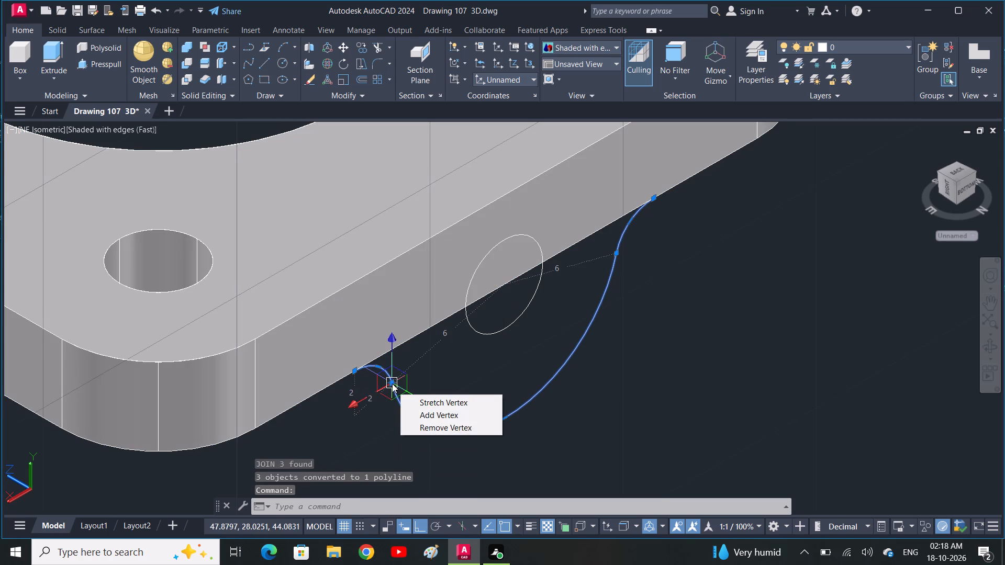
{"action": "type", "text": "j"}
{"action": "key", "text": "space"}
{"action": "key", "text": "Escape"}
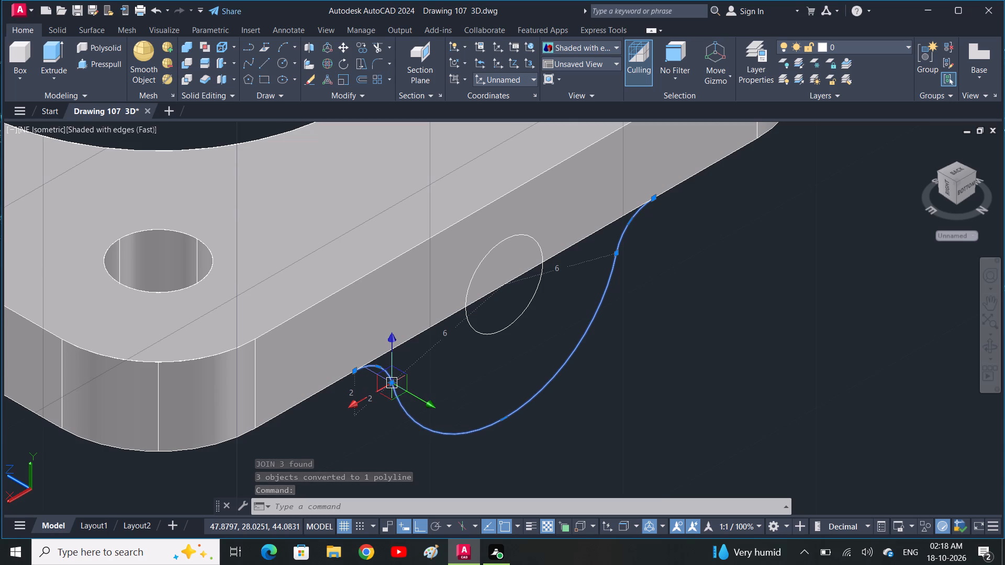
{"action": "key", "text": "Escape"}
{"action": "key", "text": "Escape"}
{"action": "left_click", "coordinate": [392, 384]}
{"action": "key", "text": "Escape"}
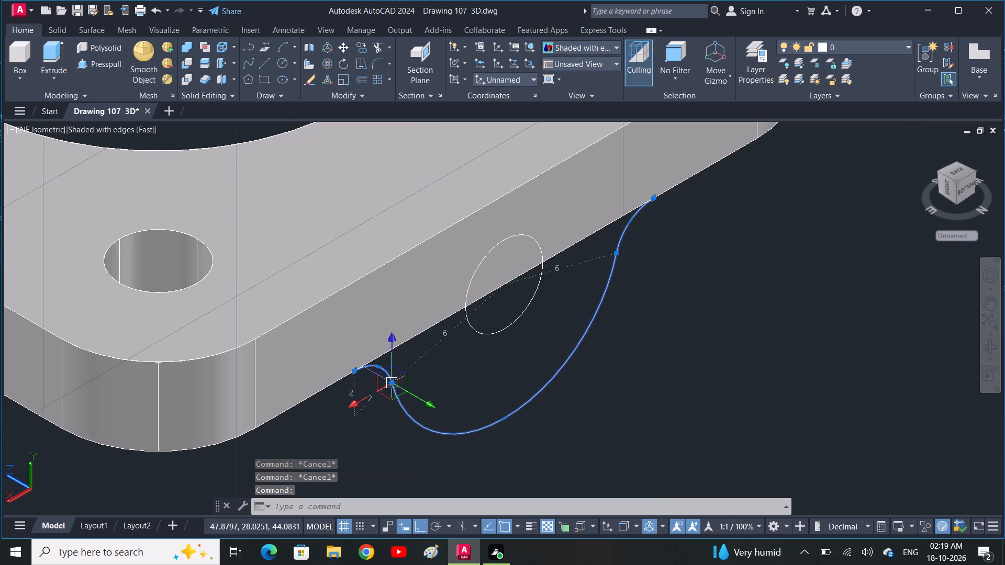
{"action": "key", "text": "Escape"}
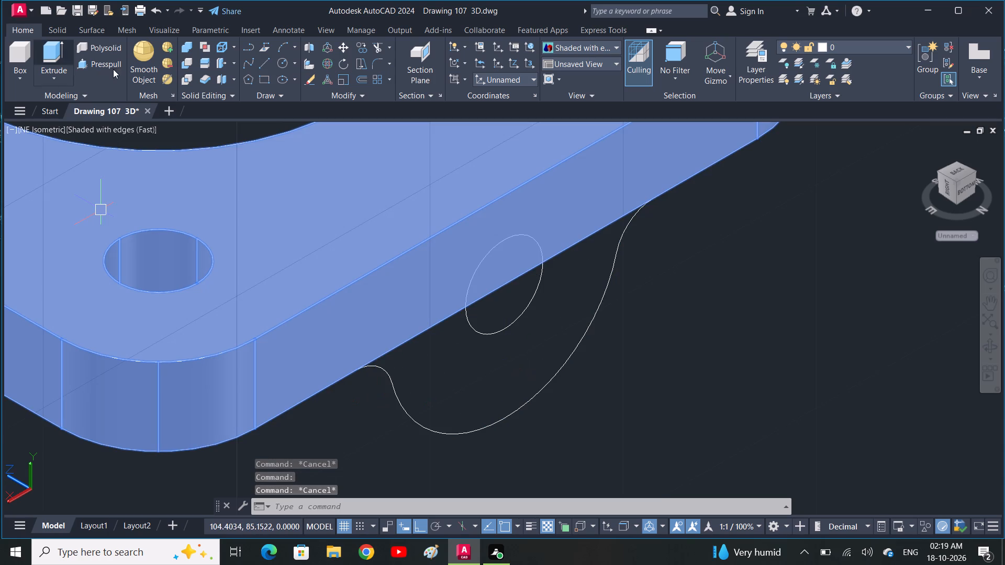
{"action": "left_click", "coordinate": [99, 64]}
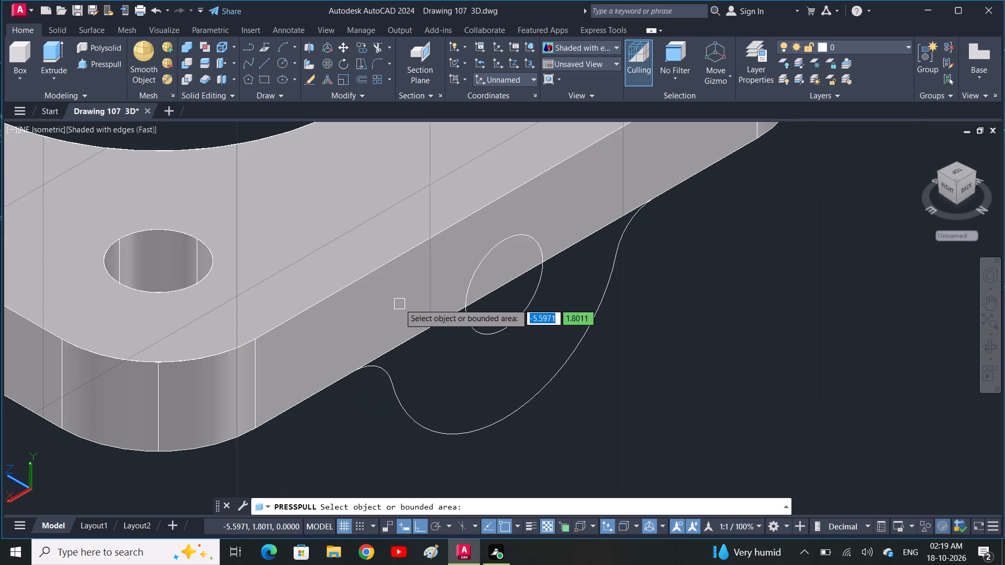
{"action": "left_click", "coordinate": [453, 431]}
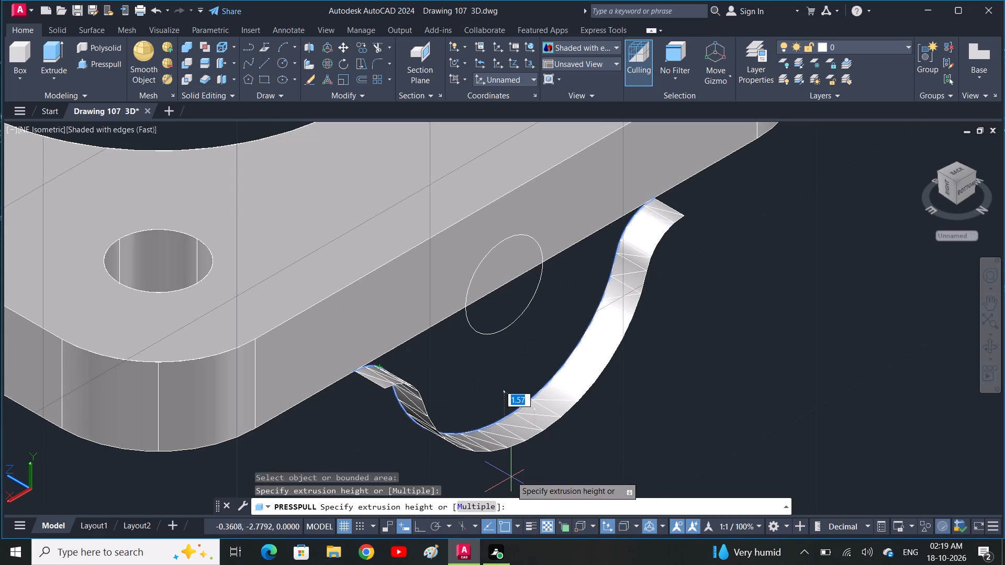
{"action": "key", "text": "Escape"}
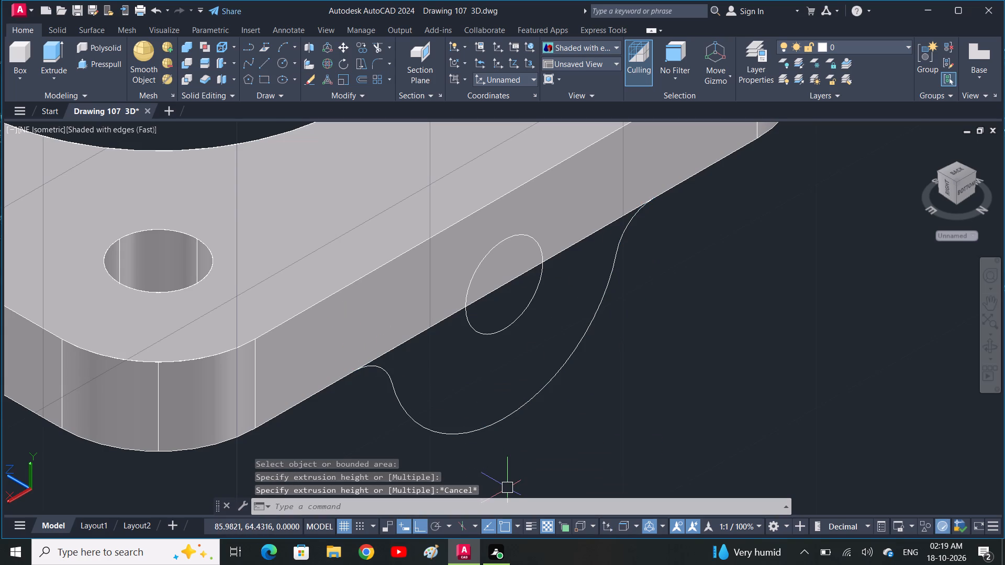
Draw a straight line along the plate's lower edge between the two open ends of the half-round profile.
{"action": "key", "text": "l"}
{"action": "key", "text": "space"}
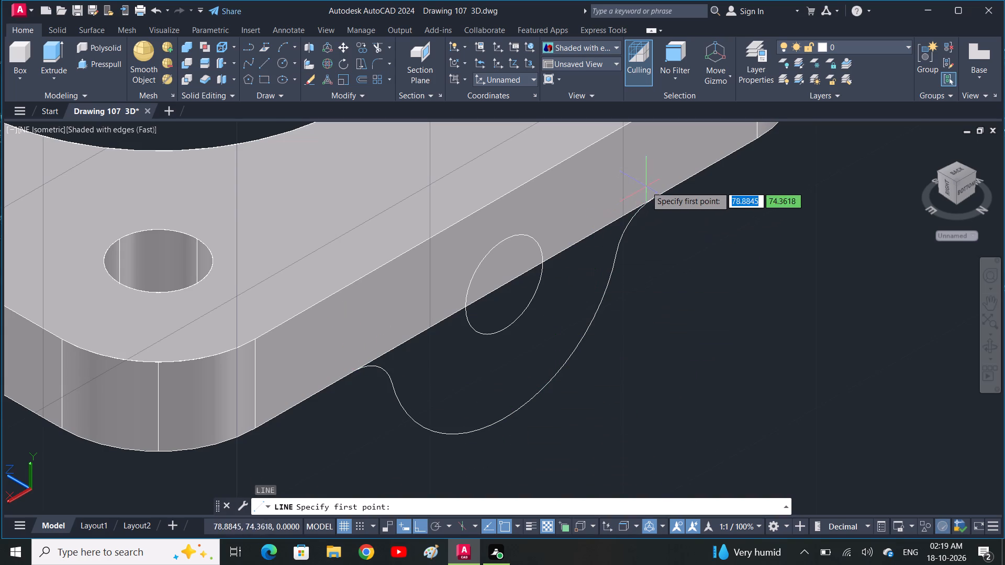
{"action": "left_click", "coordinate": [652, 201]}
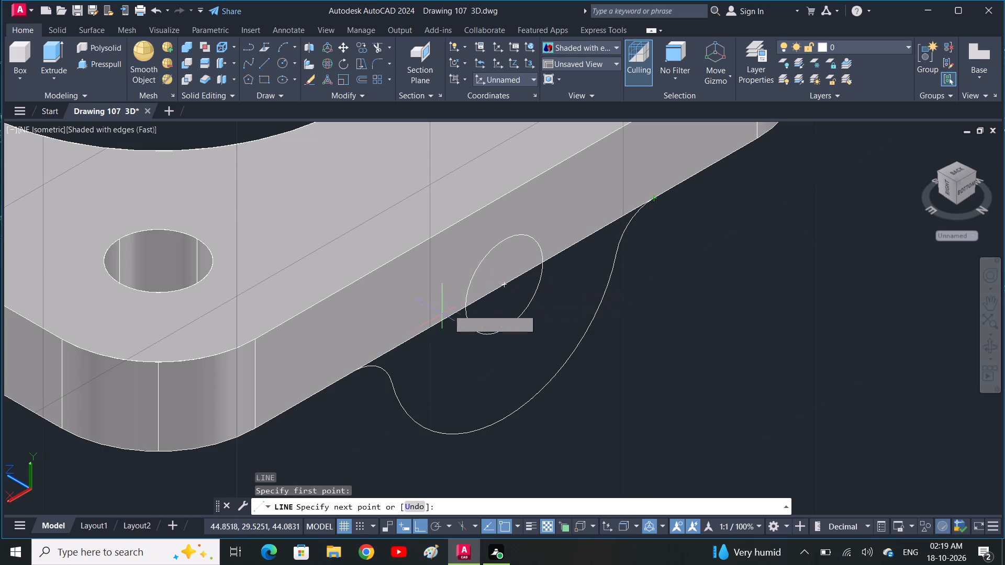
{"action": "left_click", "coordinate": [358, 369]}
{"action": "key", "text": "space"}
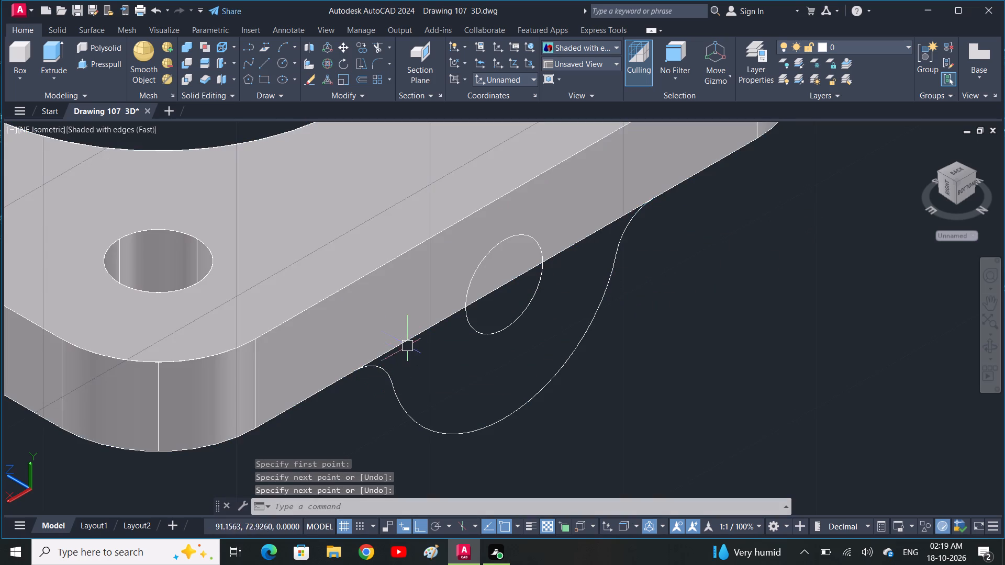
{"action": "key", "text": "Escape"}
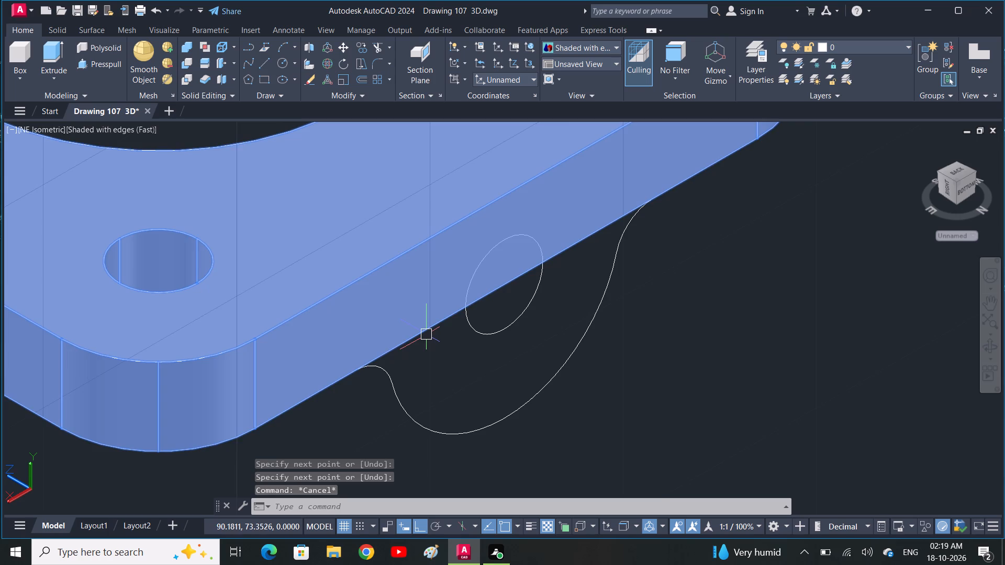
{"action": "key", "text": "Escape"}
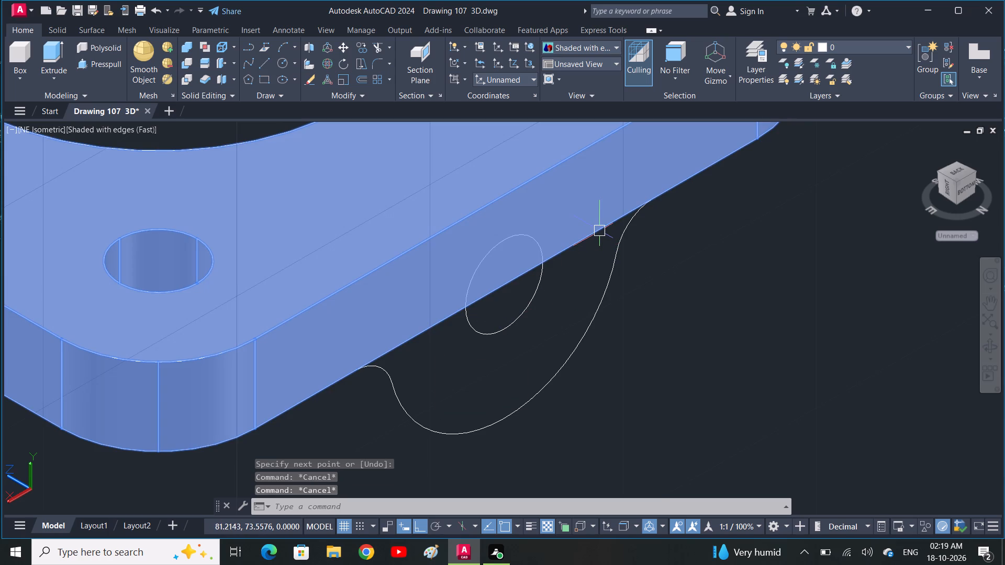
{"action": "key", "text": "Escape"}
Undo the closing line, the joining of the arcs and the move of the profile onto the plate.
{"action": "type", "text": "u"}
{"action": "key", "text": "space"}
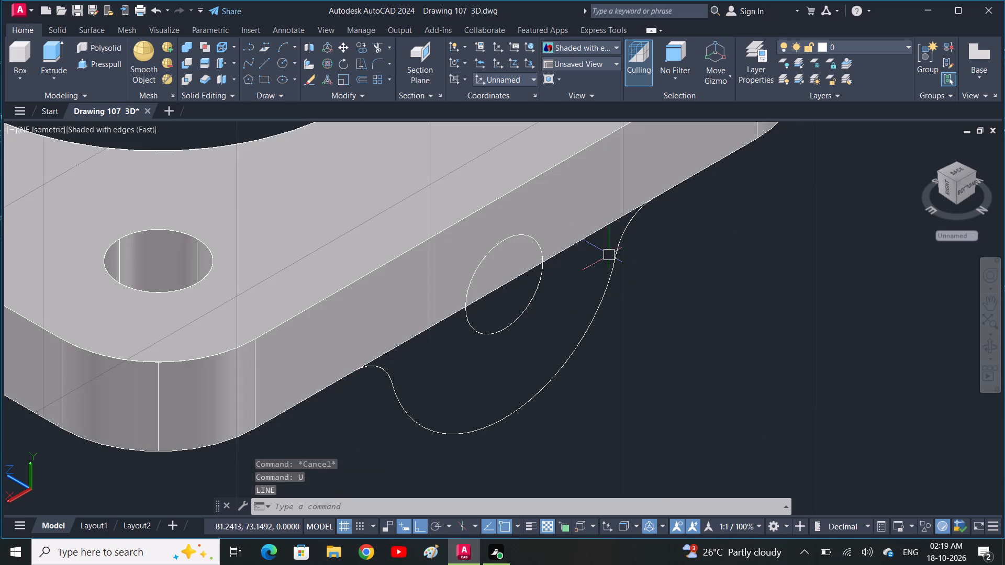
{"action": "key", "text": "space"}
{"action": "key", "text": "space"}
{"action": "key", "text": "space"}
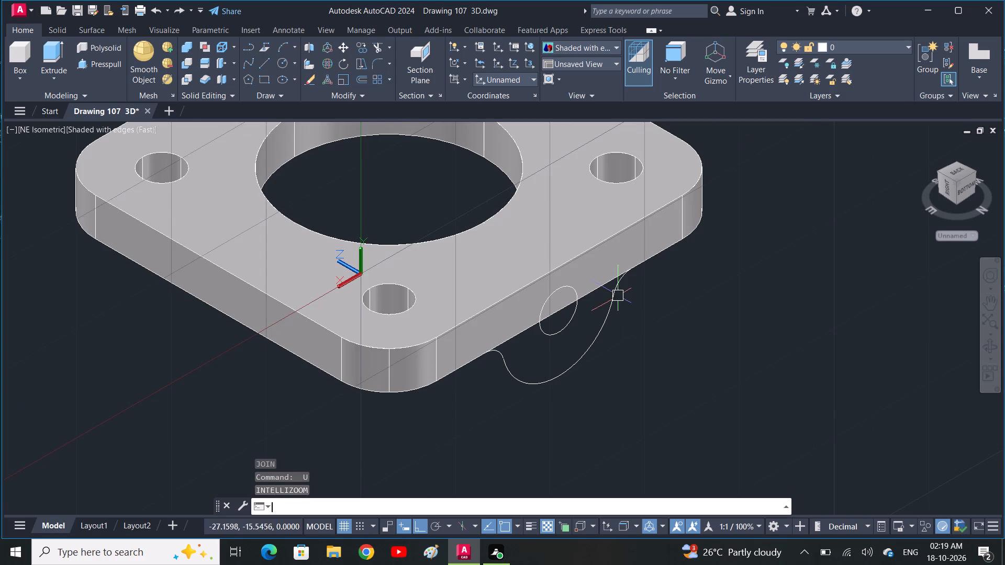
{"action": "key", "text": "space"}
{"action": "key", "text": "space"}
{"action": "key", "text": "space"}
Draw a straight line between the two open fillet-arc ends of the half-round profile, crossing the circle.
{"action": "middle_click_drag", "start_coordinate": [640, 379], "coordinate": [639, 306]}
{"action": "key", "text": "l"}
{"action": "key", "text": "space"}
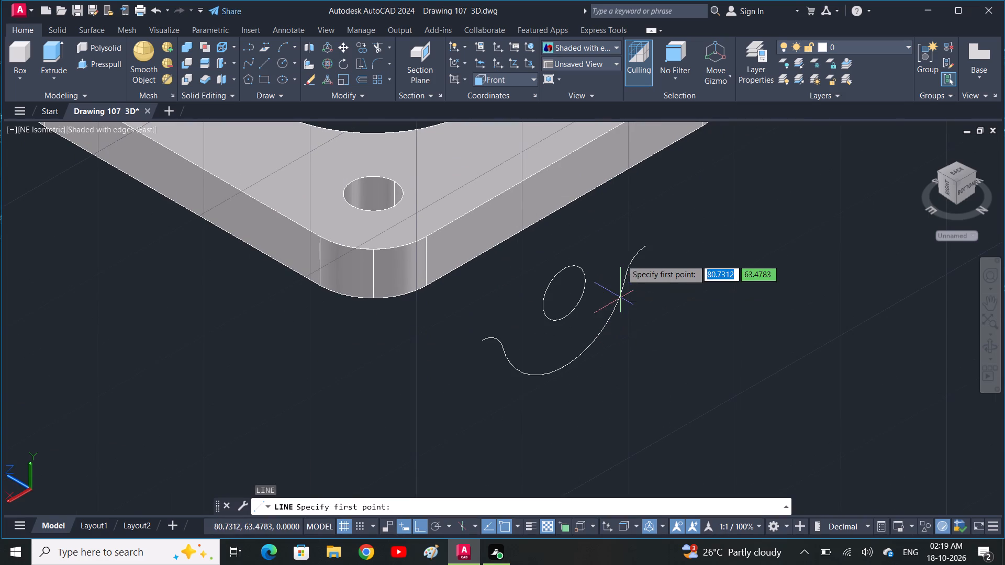
{"action": "left_click", "coordinate": [650, 247]}
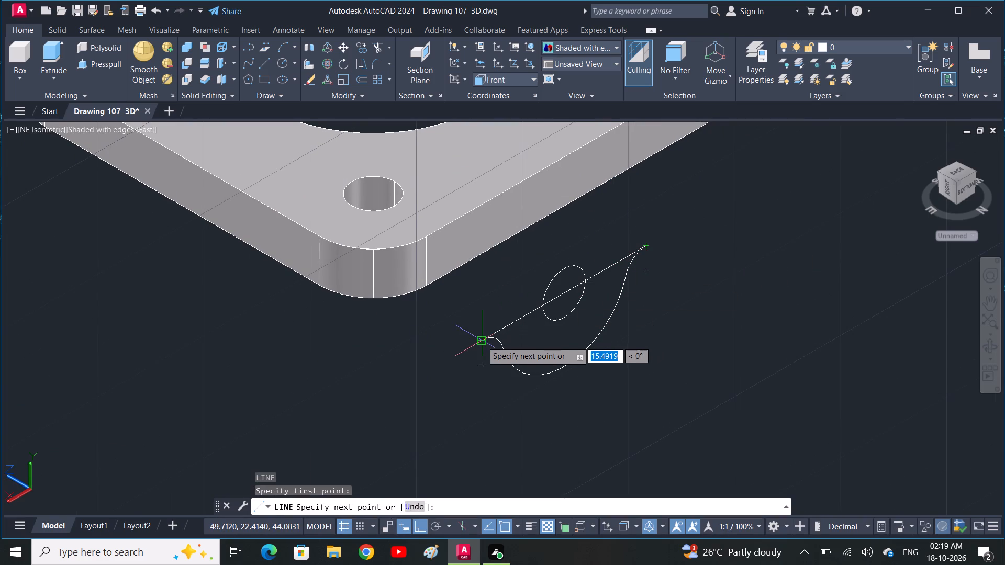
{"action": "left_click", "coordinate": [481, 343]}
{"action": "key", "text": "space"}
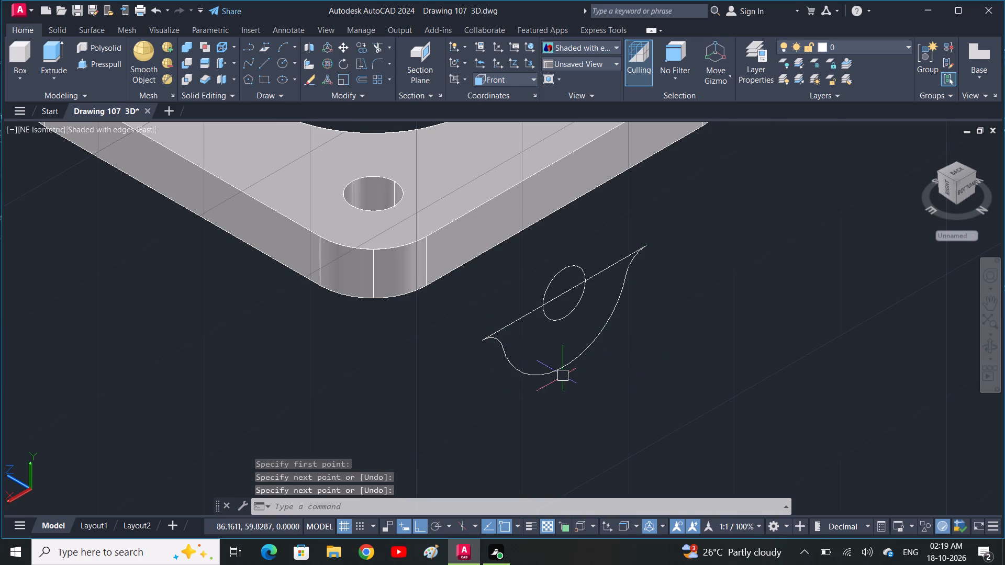
Join the half-round profile's arcs and its closing line into a closed polyline, with the circle included in the selection.
{"action": "left_click", "coordinate": [549, 356]}
{"action": "left_click", "coordinate": [538, 419]}
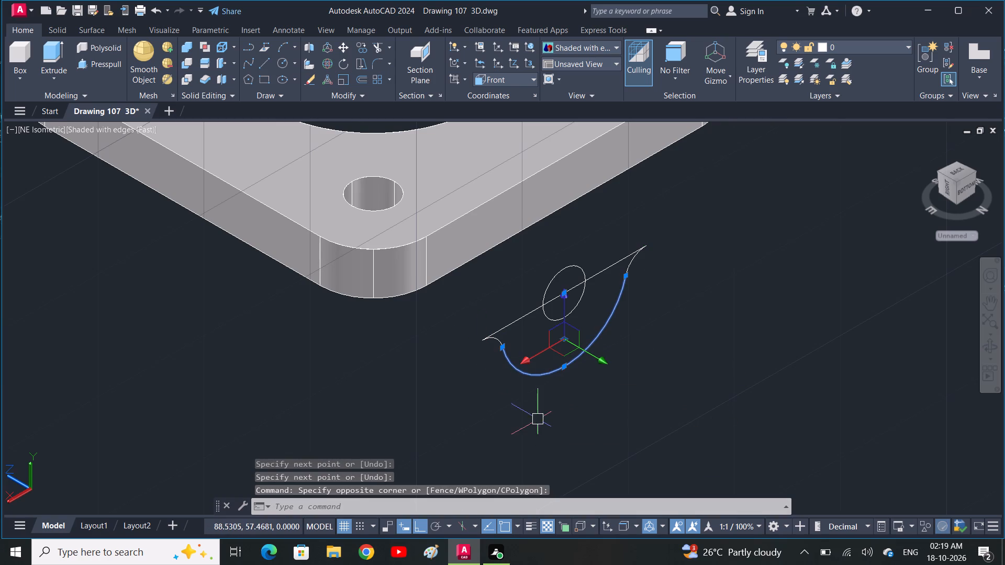
{"action": "key", "text": "Escape"}
{"action": "left_click_drag", "start_coordinate": [549, 411], "coordinate": [548, 395]}
{"action": "left_click", "coordinate": [477, 287]}
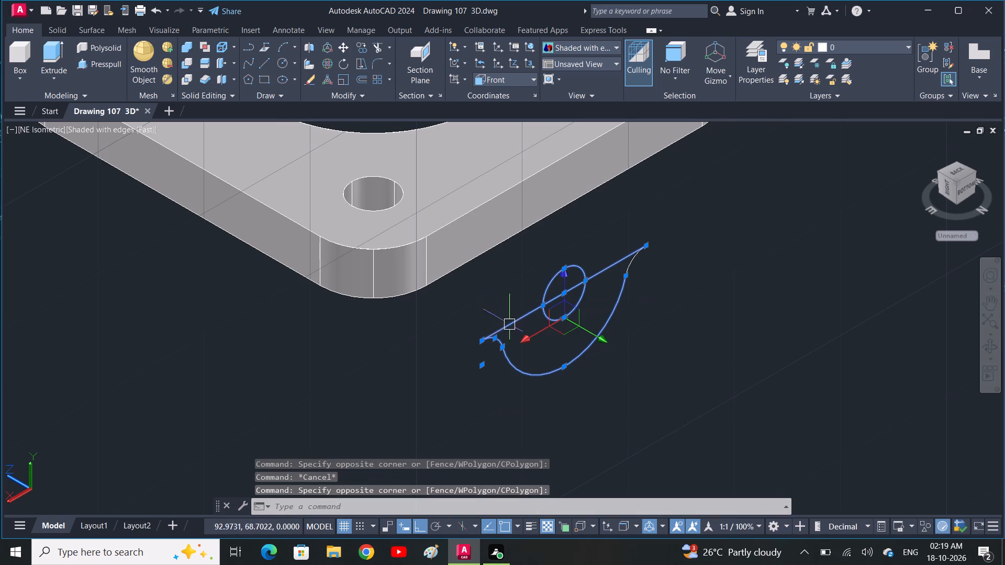
{"action": "left_click", "coordinate": [665, 320]}
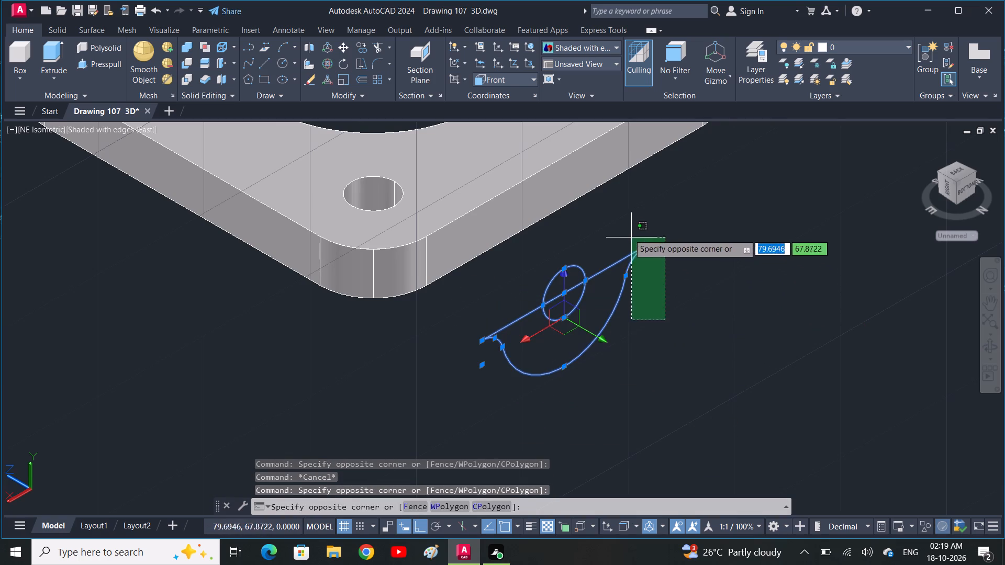
{"action": "left_click", "coordinate": [629, 234]}
{"action": "key", "text": "j"}
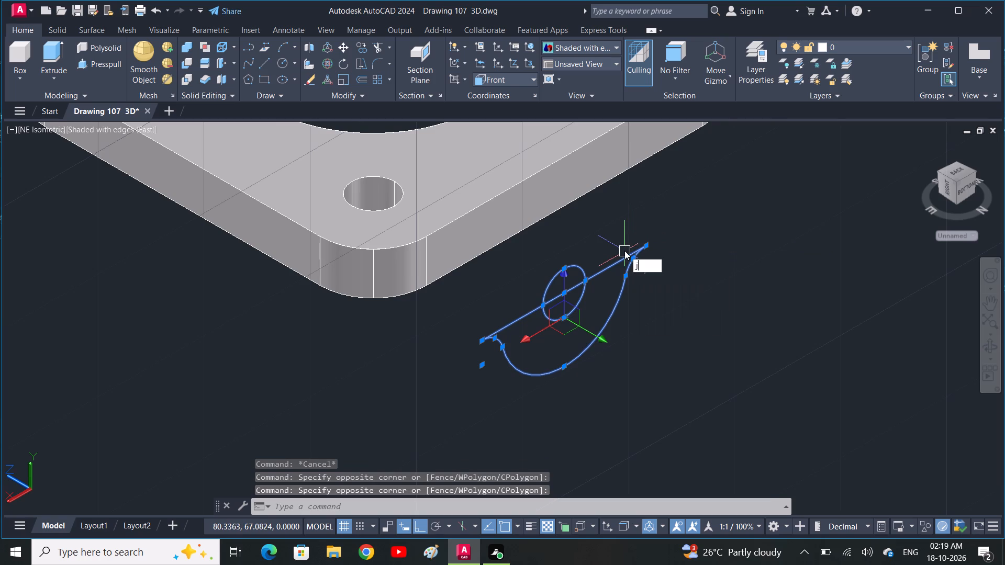
{"action": "key", "text": "space"}
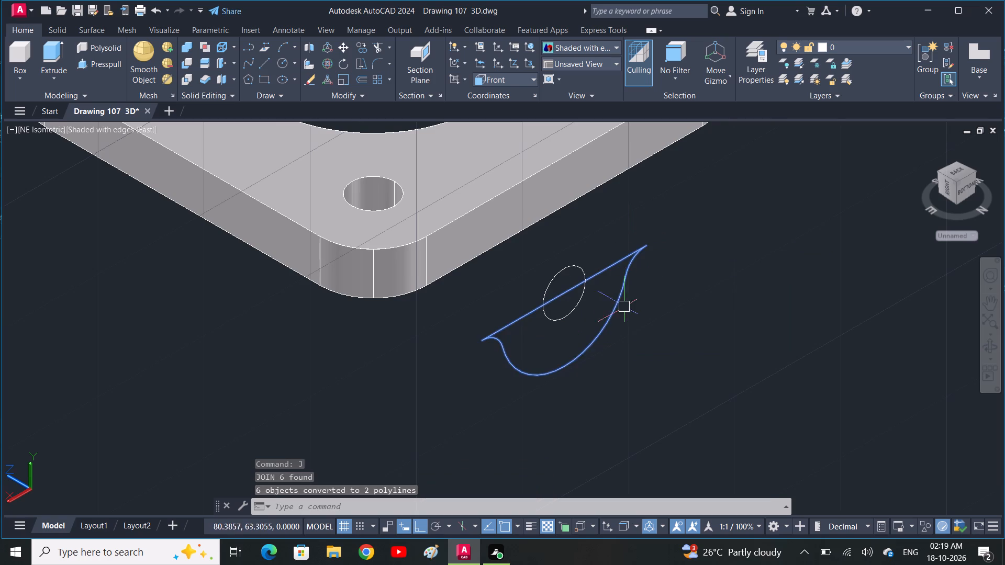
Presspull the closed half-round profile 4 towards the plate to form the lug.
{"action": "left_click", "coordinate": [86, 64]}
{"action": "left_click", "coordinate": [529, 359]}
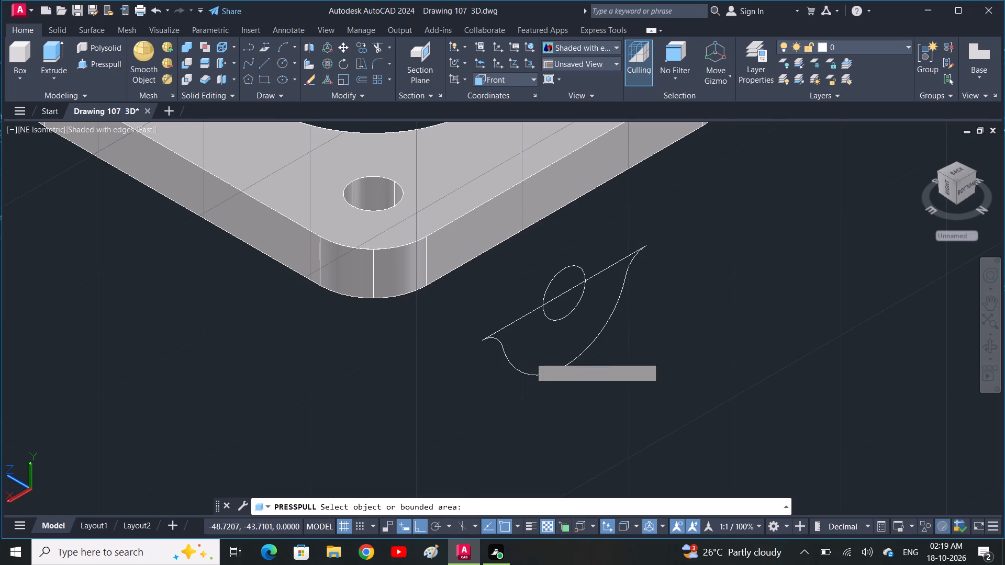
{"action": "left_click", "coordinate": [511, 359]}
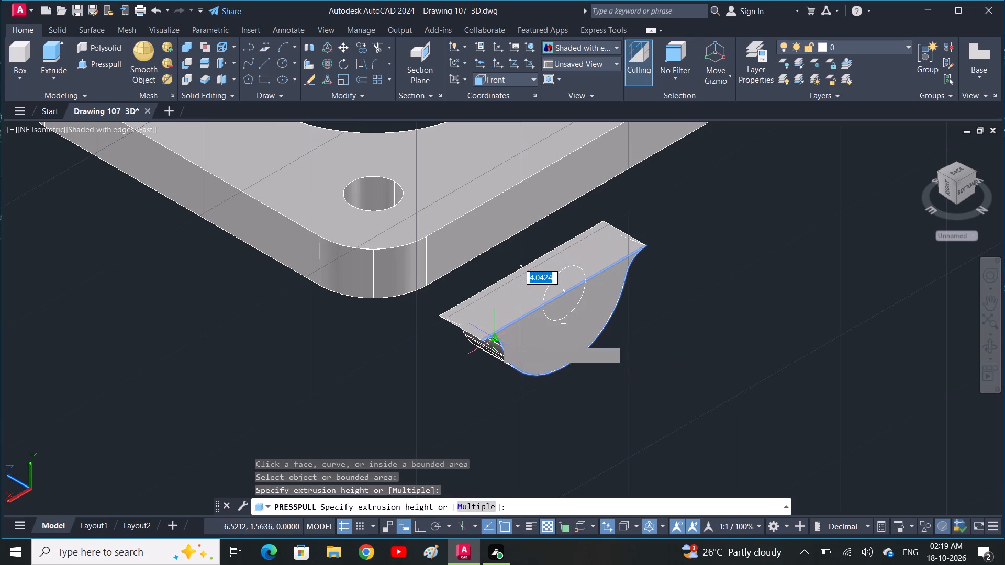
{"action": "key", "text": "4"}
{"action": "key", "text": "4"}
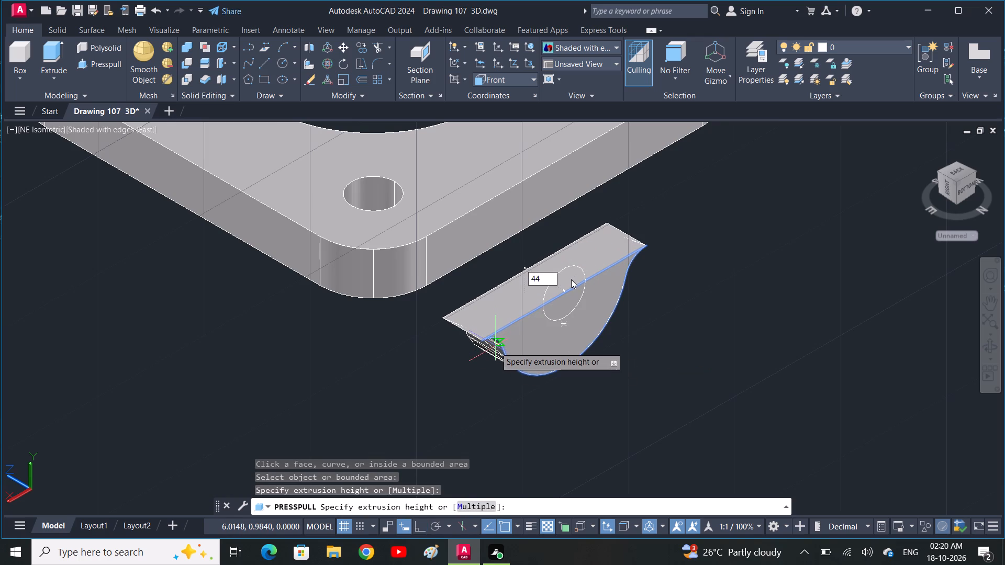
{"action": "key", "text": "BackSpace"}
{"action": "key", "text": "space"}
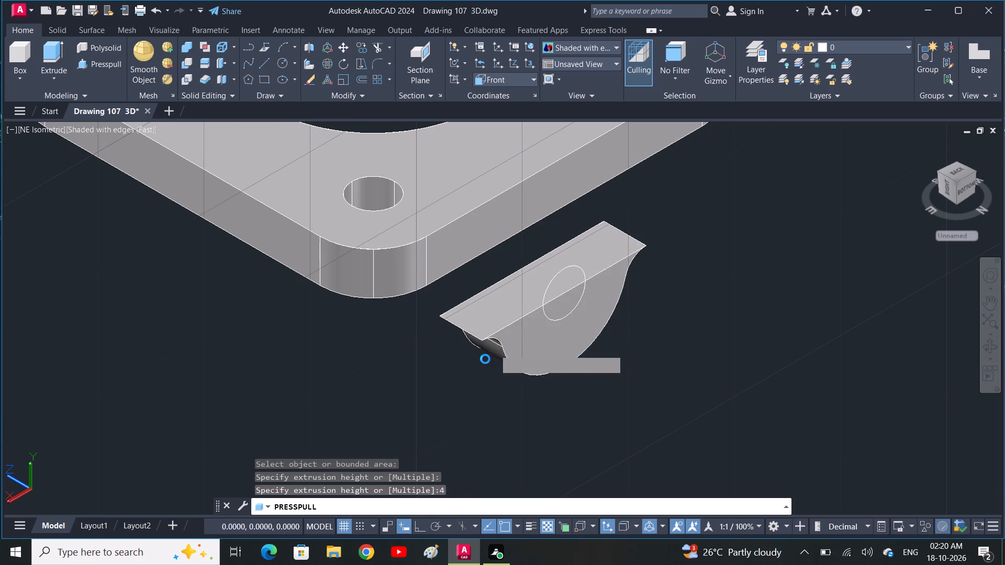
Presspull the lug's central circle 4 in the same direction to form a cylinder.
{"action": "left_click", "coordinate": [552, 282]}
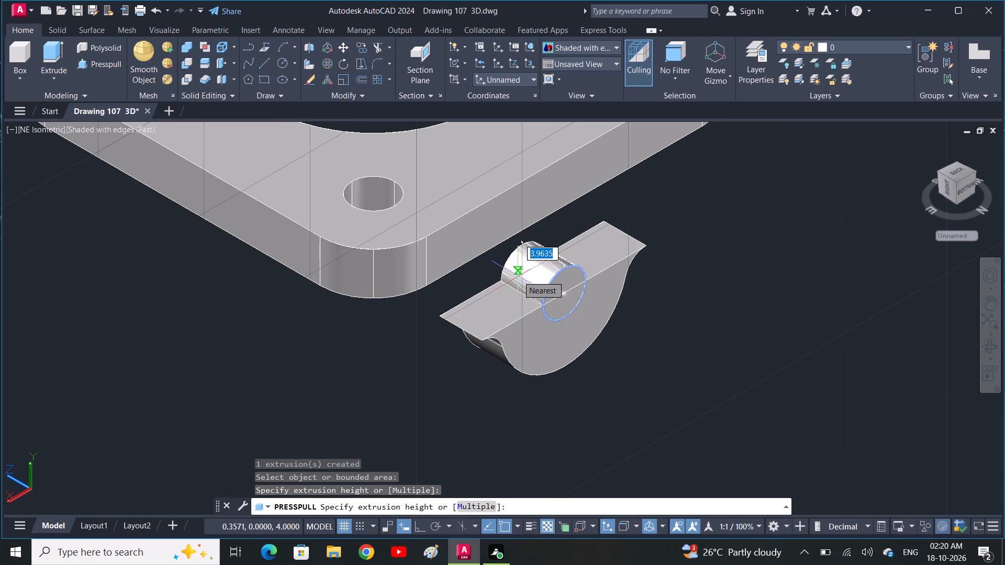
{"action": "type", "text": "4"}
{"action": "key", "text": "space"}
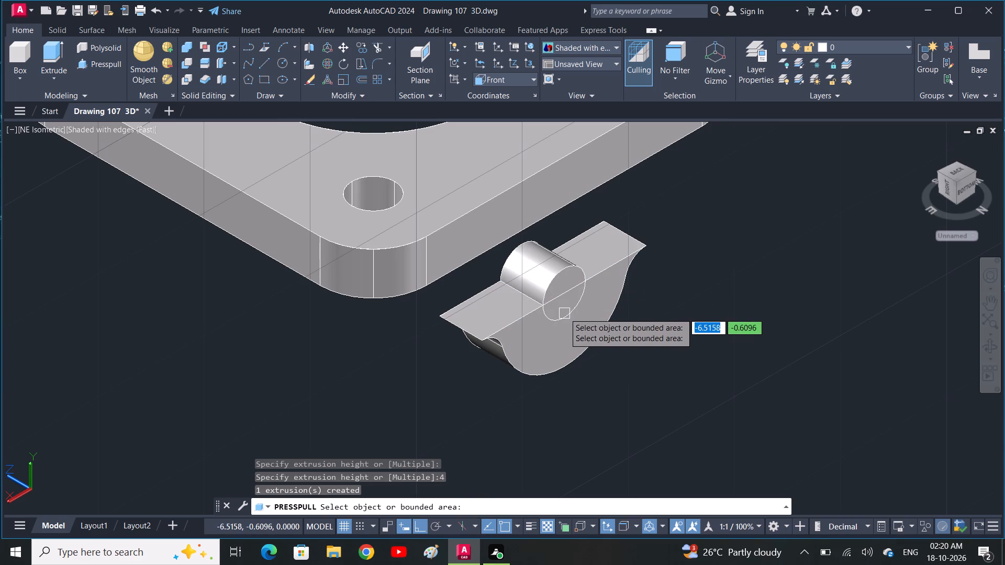
Presspull the lower half of the circle's area back towards the plate through the cylinder inside the lug.
{"action": "left_click", "coordinate": [564, 313]}
{"action": "left_click", "coordinate": [563, 309]}
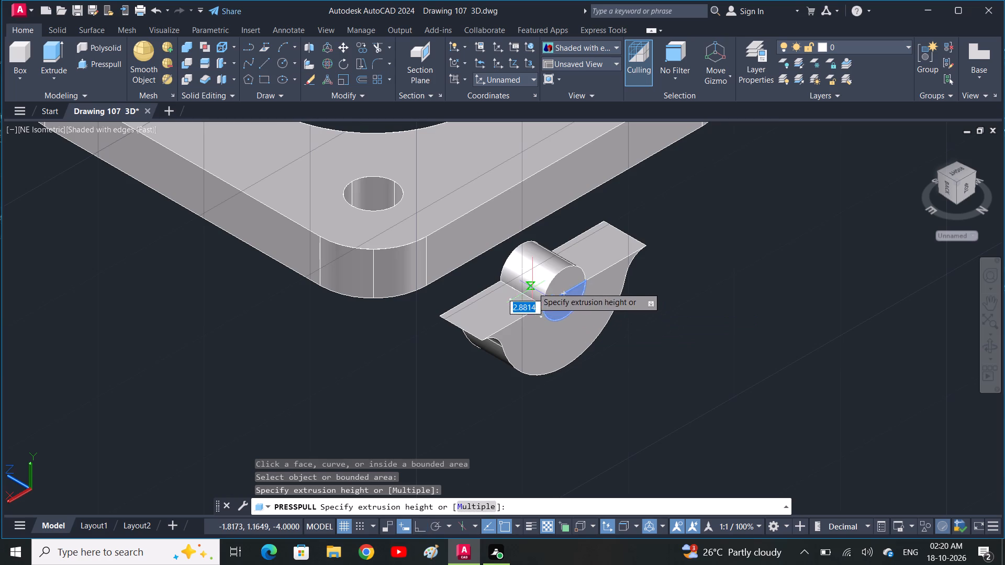
{"action": "left_click", "coordinate": [507, 265]}
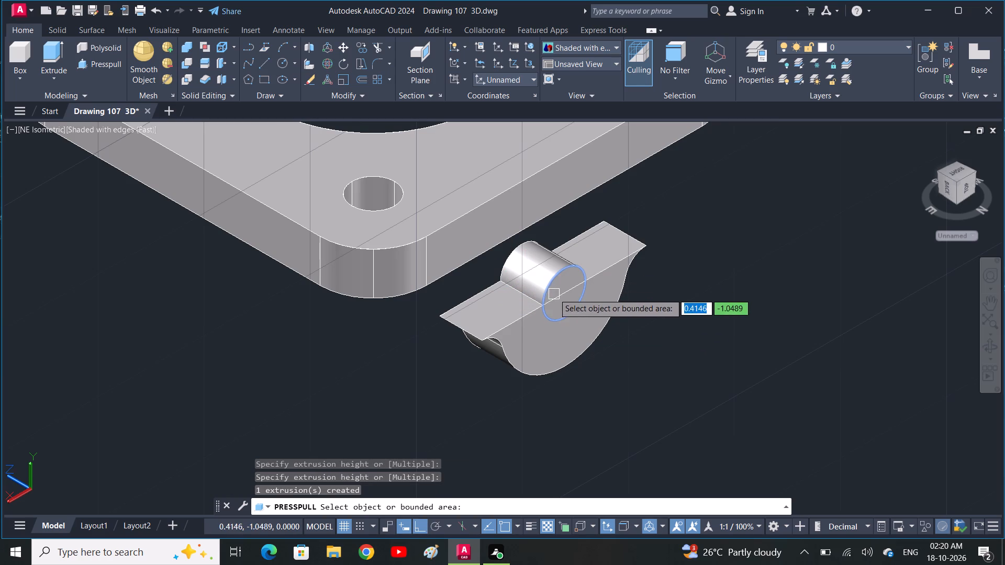
{"action": "left_click", "coordinate": [554, 293]}
{"action": "key", "text": "Escape"}
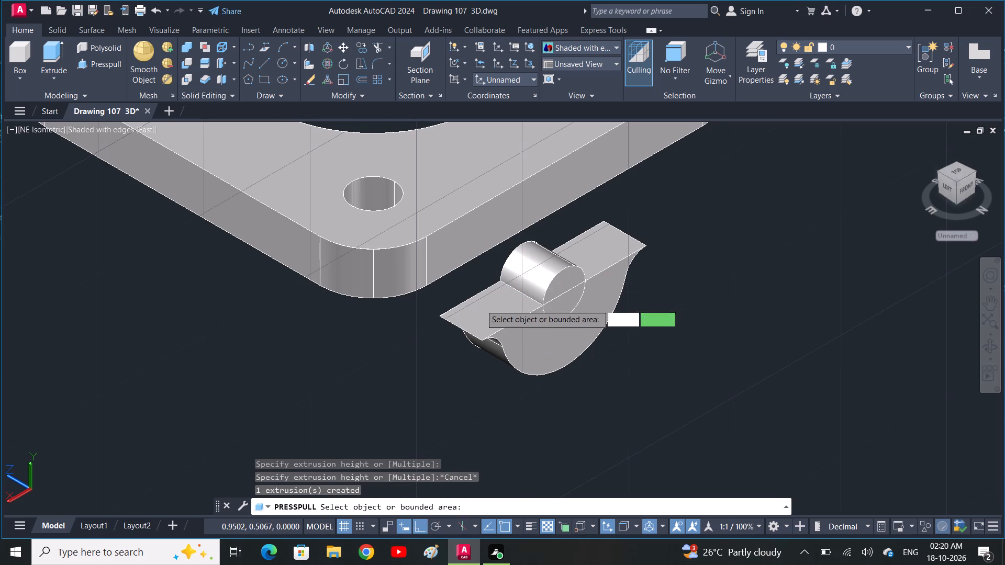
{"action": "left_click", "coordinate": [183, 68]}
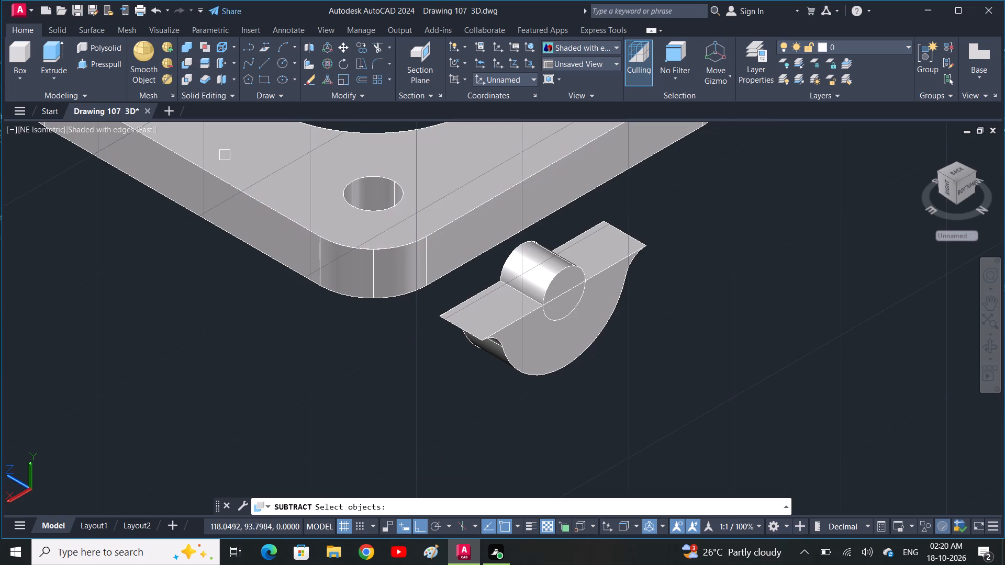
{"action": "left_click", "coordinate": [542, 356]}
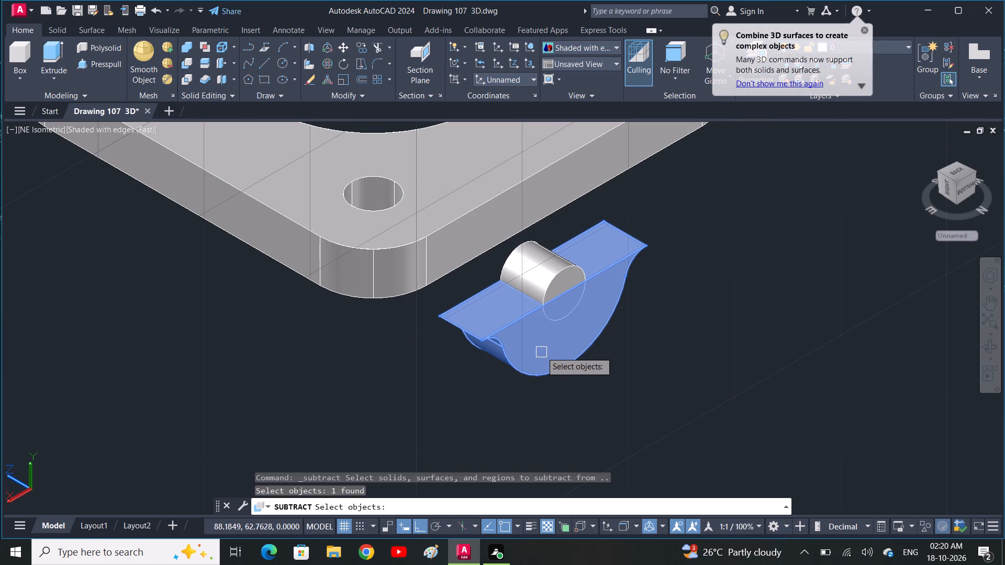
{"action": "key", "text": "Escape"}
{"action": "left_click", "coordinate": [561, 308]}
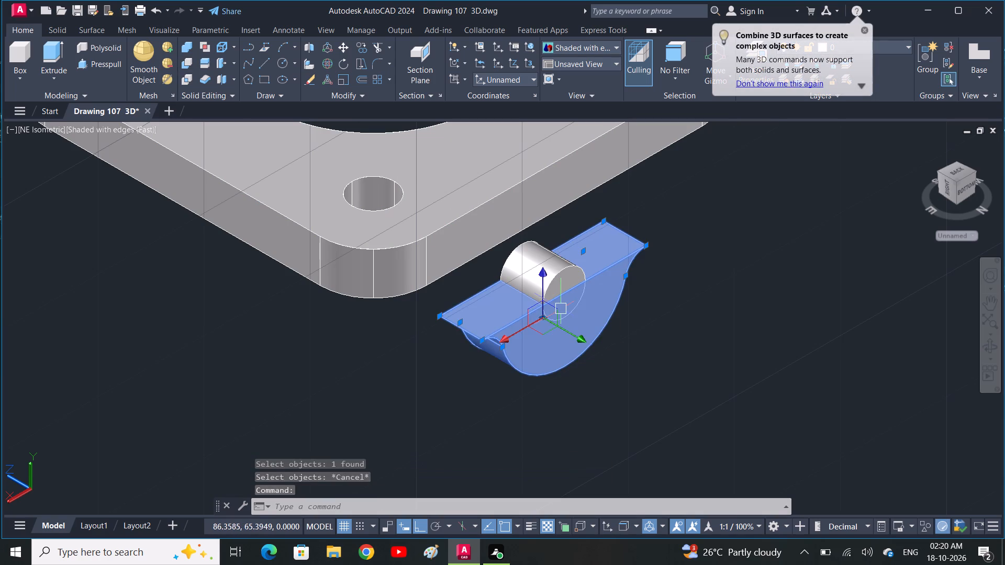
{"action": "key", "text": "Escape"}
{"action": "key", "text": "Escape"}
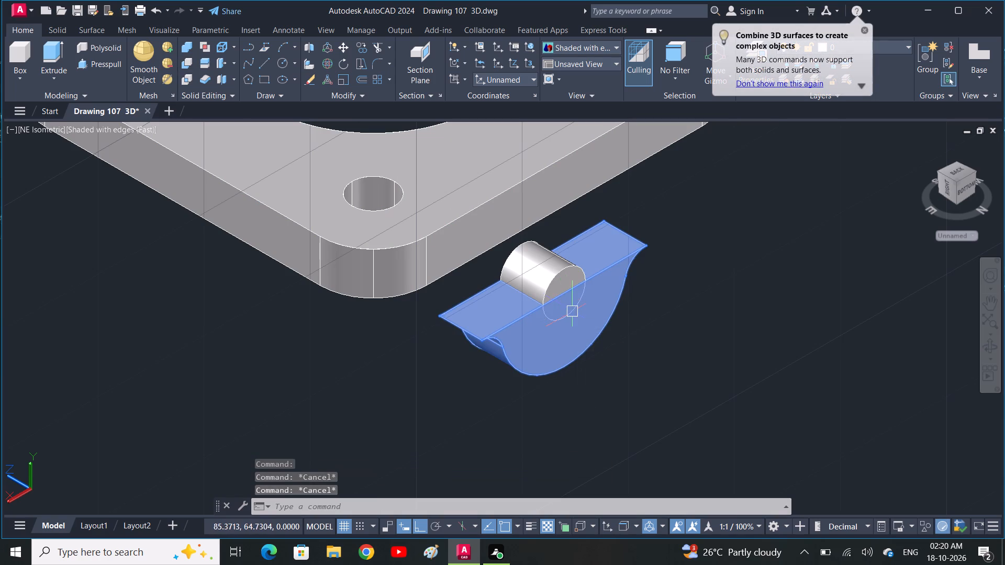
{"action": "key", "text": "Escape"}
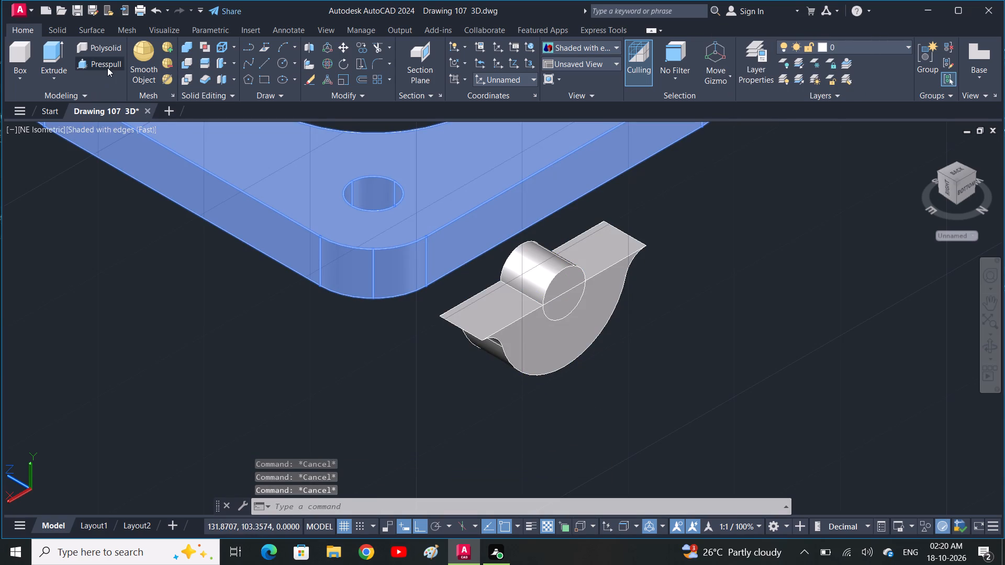
Presspull the lower half-circle area back about 5.88 through the lug to cut its half-round opening.
{"action": "left_click", "coordinate": [107, 67]}
{"action": "left_click", "coordinate": [569, 304]}
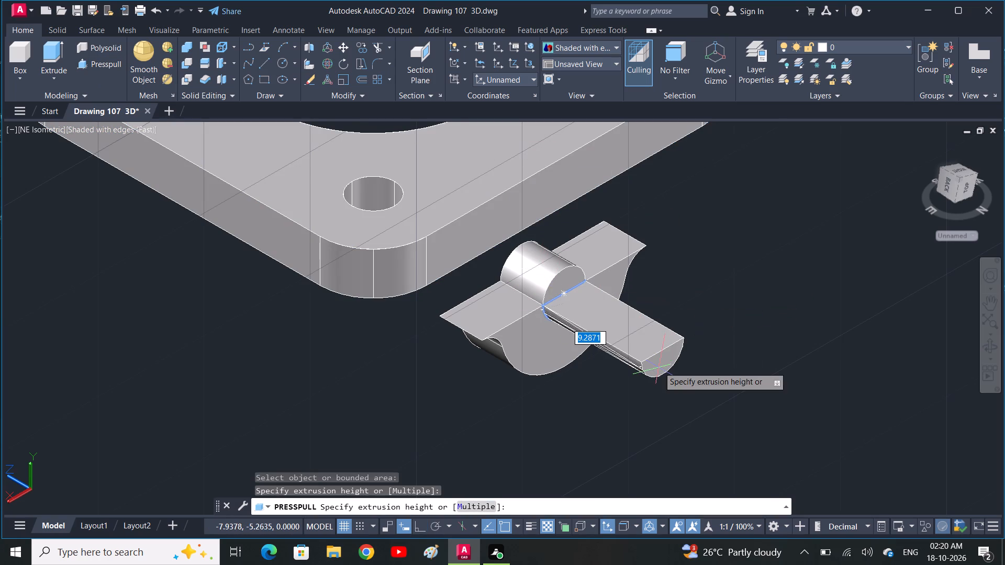
{"action": "left_click", "coordinate": [504, 263]}
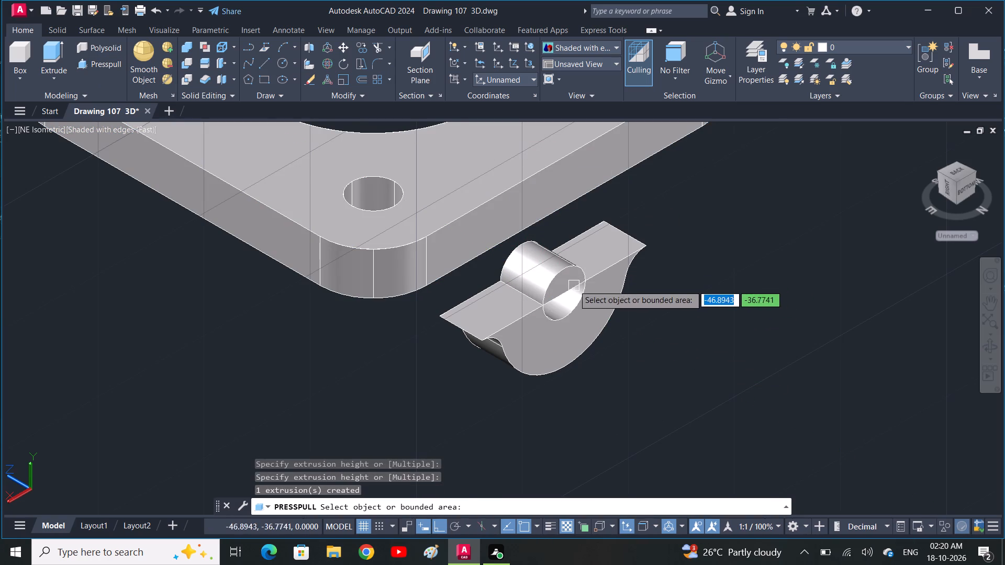
{"action": "left_click", "coordinate": [568, 285]}
{"action": "key", "text": "space"}
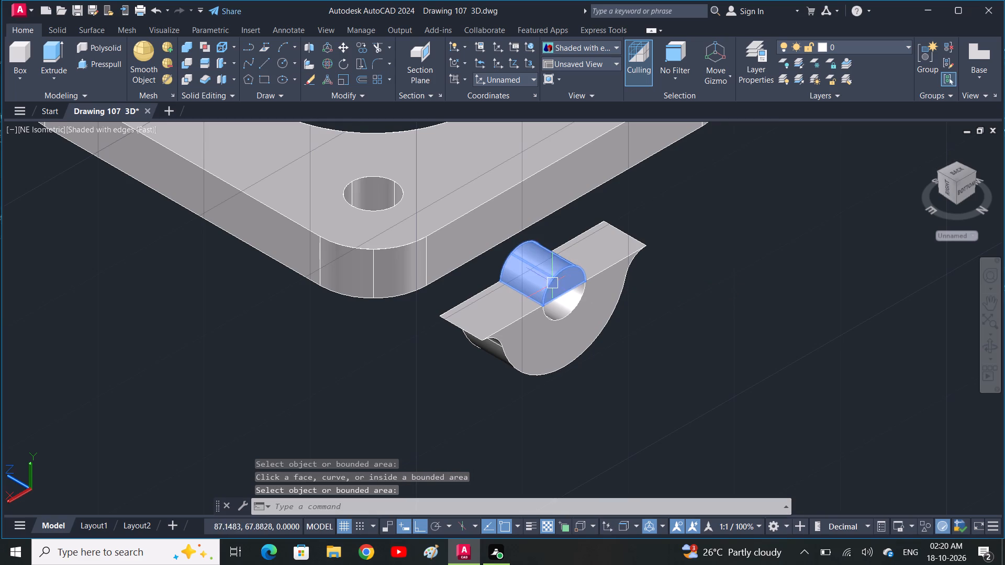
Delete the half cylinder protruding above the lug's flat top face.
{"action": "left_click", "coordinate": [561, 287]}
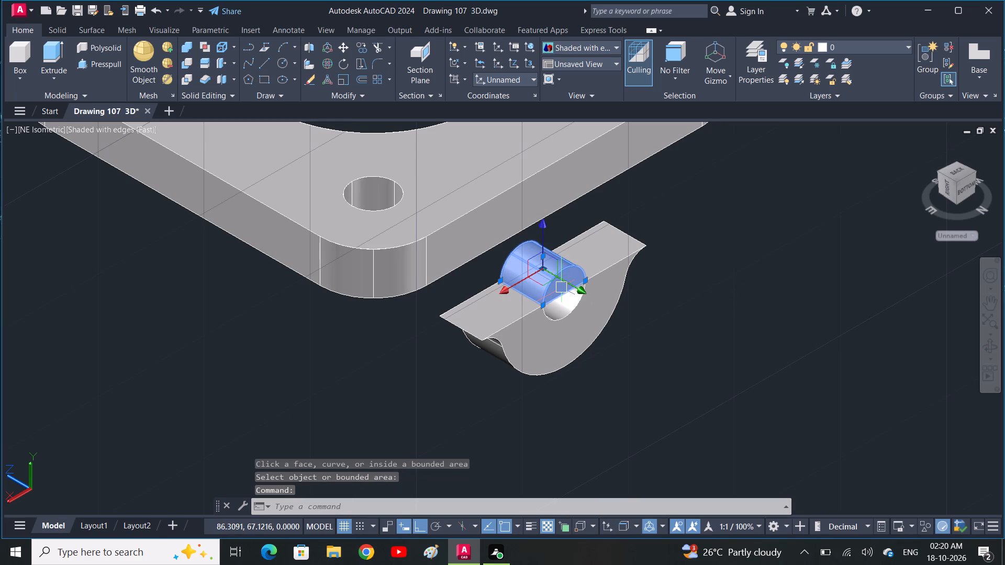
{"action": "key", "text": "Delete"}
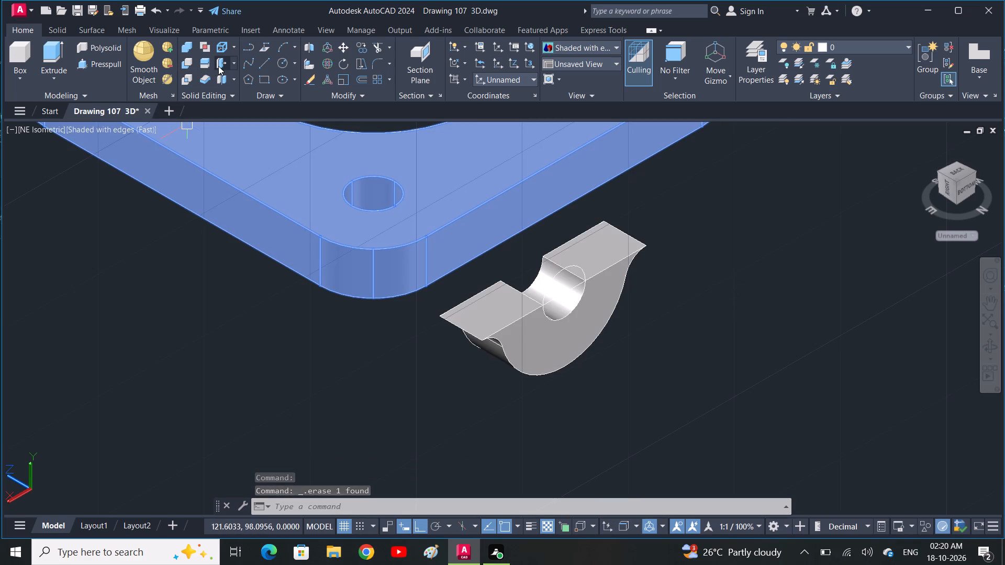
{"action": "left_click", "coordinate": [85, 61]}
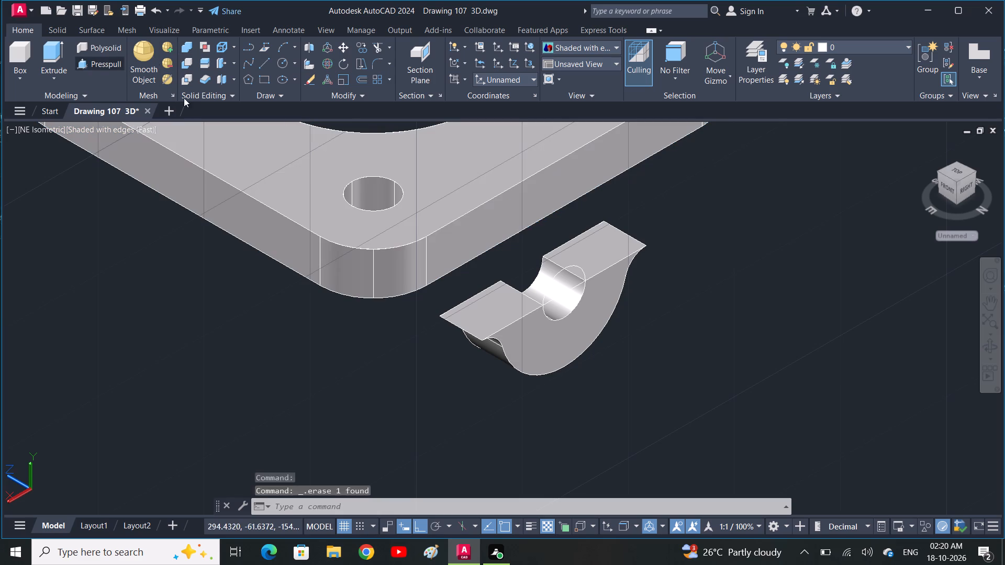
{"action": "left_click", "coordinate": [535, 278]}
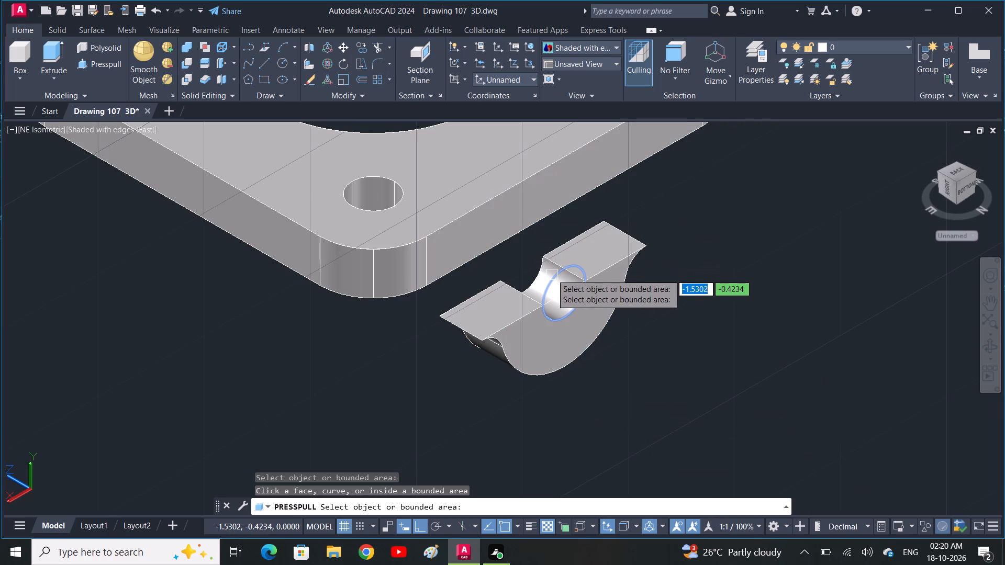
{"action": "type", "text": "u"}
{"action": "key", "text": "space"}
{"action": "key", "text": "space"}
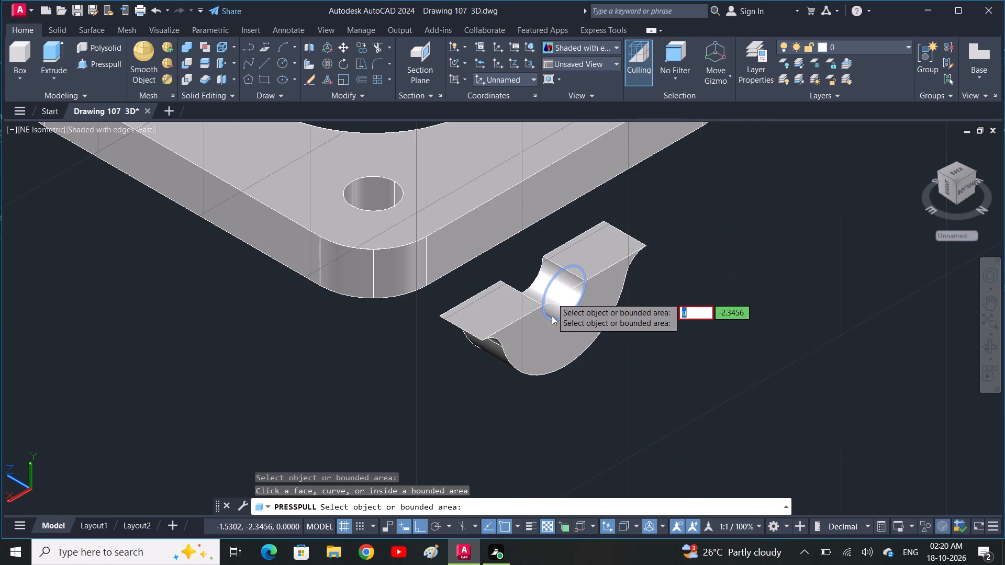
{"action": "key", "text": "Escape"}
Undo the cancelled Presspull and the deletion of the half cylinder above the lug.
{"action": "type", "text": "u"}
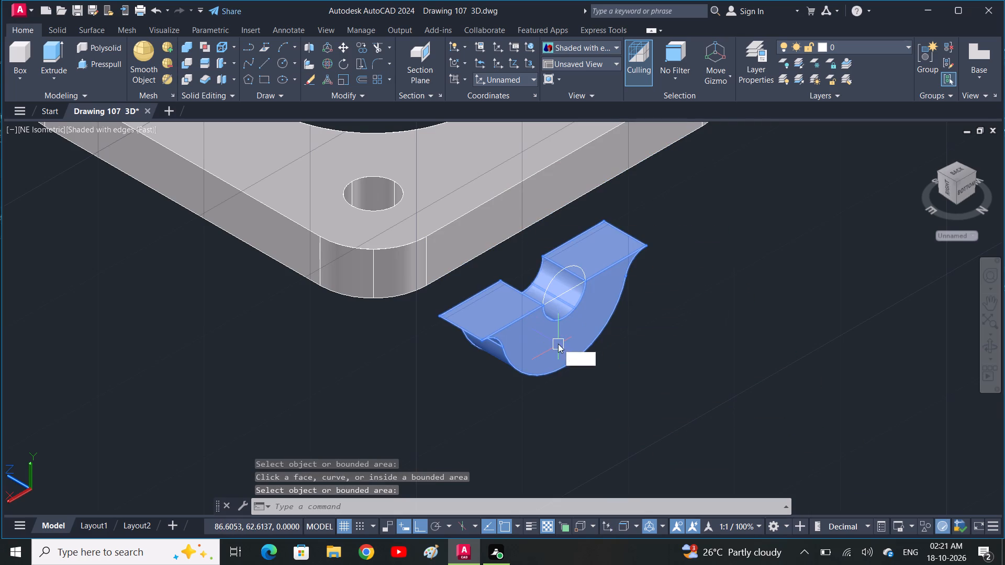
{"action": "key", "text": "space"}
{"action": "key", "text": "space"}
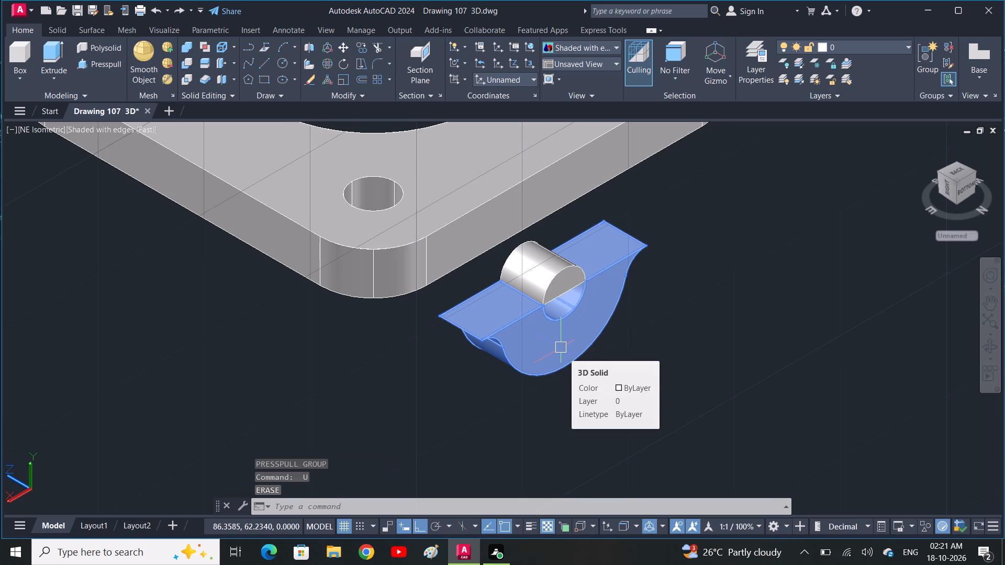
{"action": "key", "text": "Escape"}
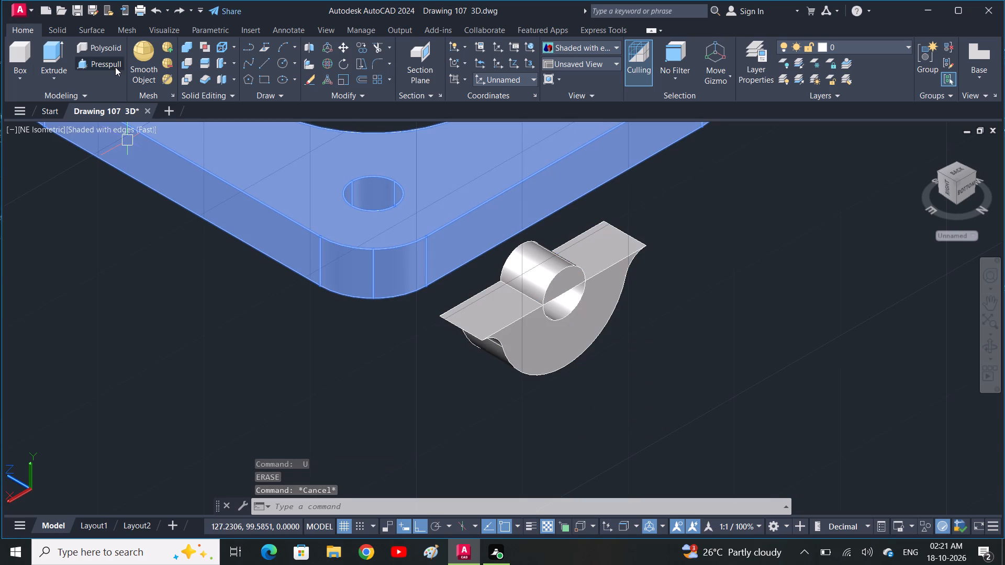
Presspull the upper half-circle face of the protruding half cylinder back towards the plate.
{"action": "left_click", "coordinate": [115, 67]}
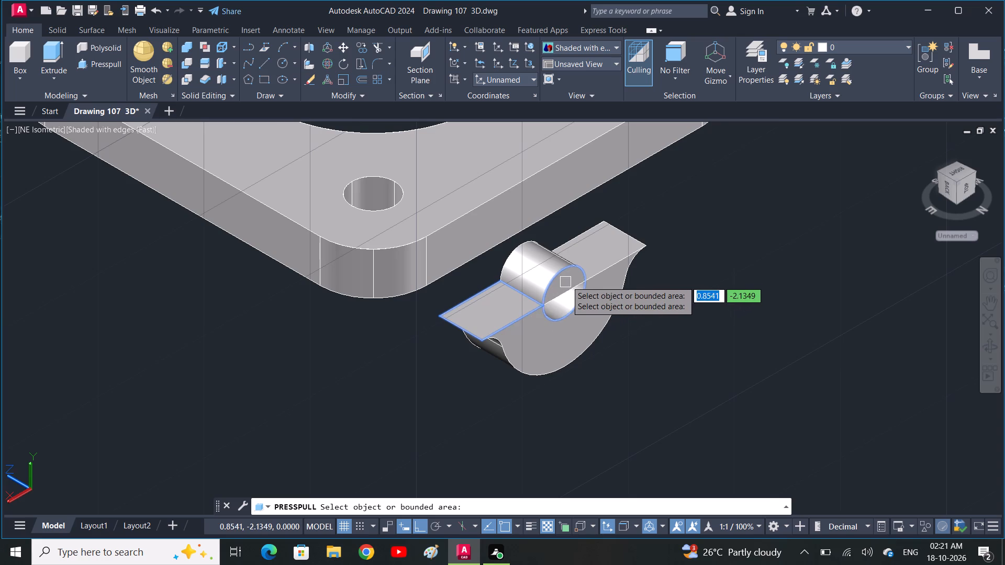
{"action": "left_click", "coordinate": [571, 279]}
{"action": "left_click", "coordinate": [511, 235]}
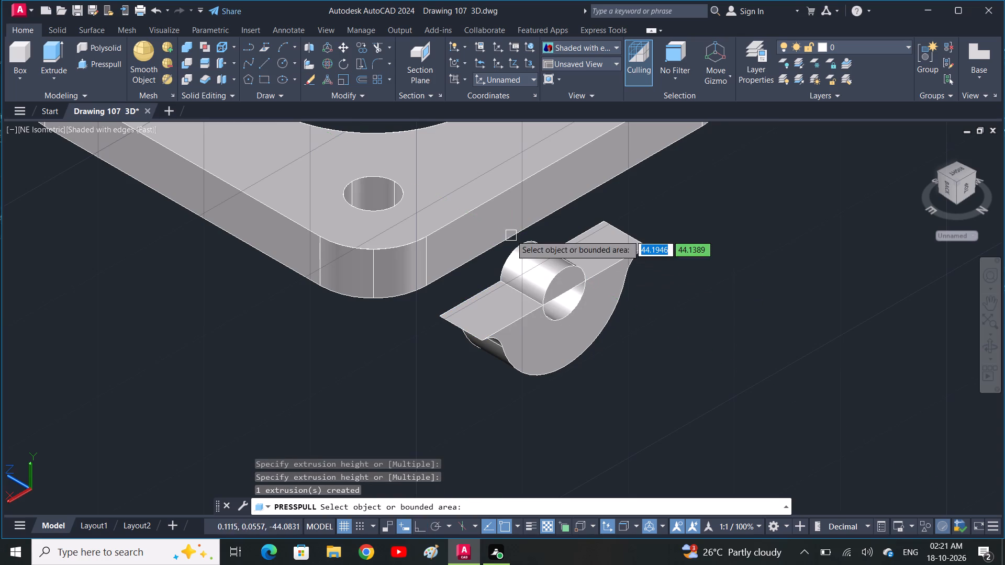
Subtract the protruding half cylinder from the half-round lug.
{"action": "middle_click_drag", "start_coordinate": [626, 297], "coordinate": [691, 292]}
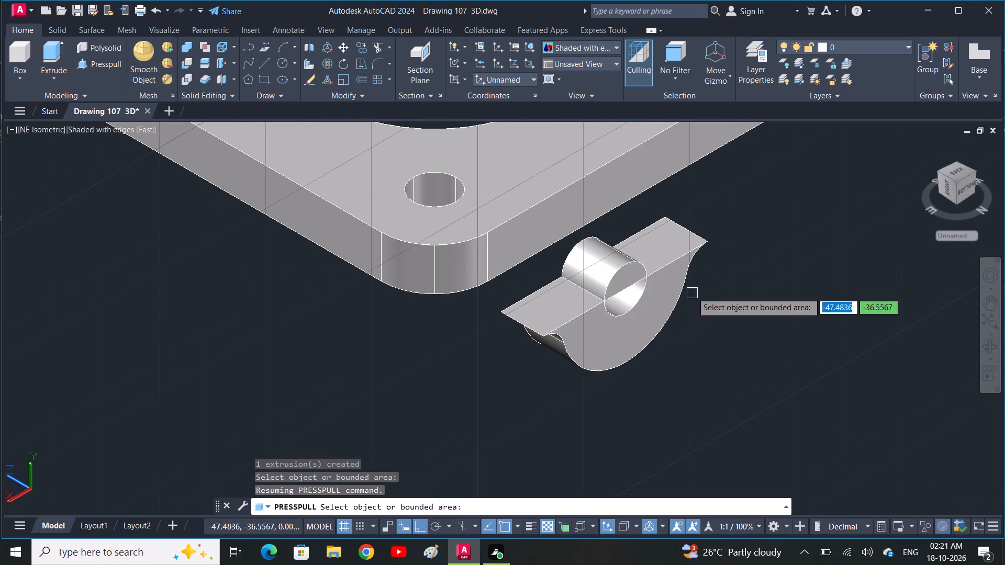
{"action": "left_click", "coordinate": [185, 69]}
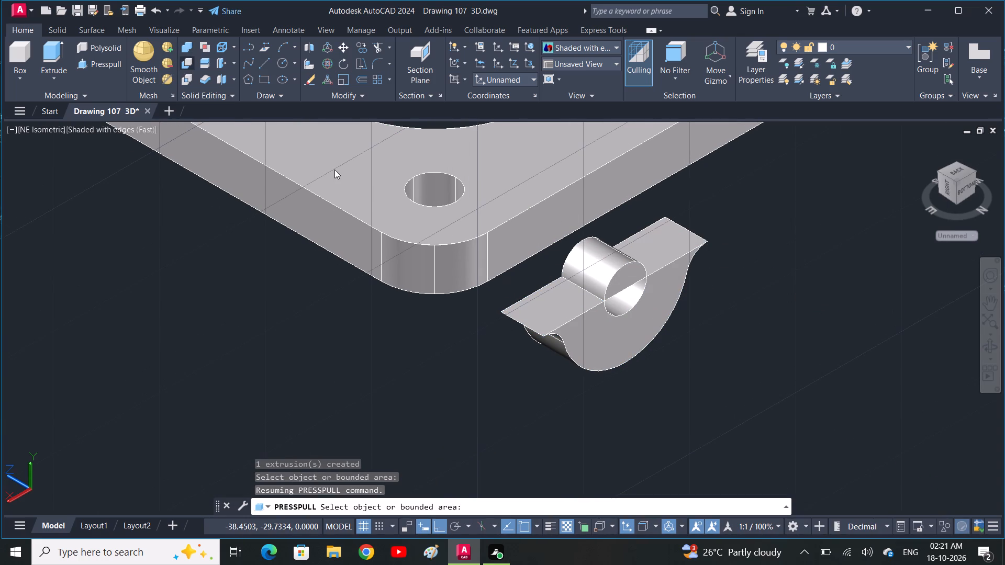
{"action": "left_click", "coordinate": [579, 337]}
{"action": "key", "text": "space"}
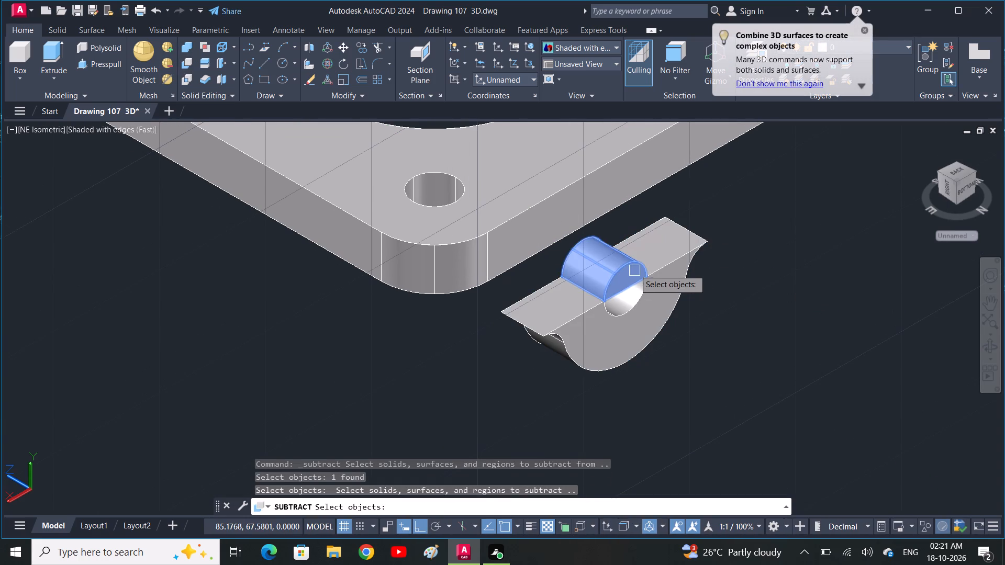
{"action": "left_click", "coordinate": [633, 268]}
{"action": "key", "text": "space"}
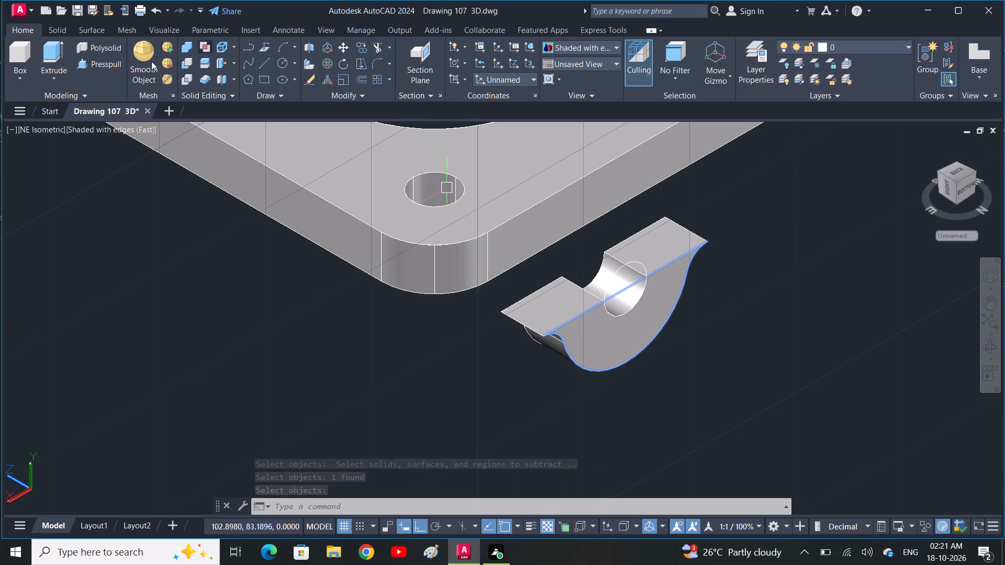
Presspull the full circle on the lug's front face back 4 through the lug to form a cylinder.
{"action": "left_click", "coordinate": [111, 66]}
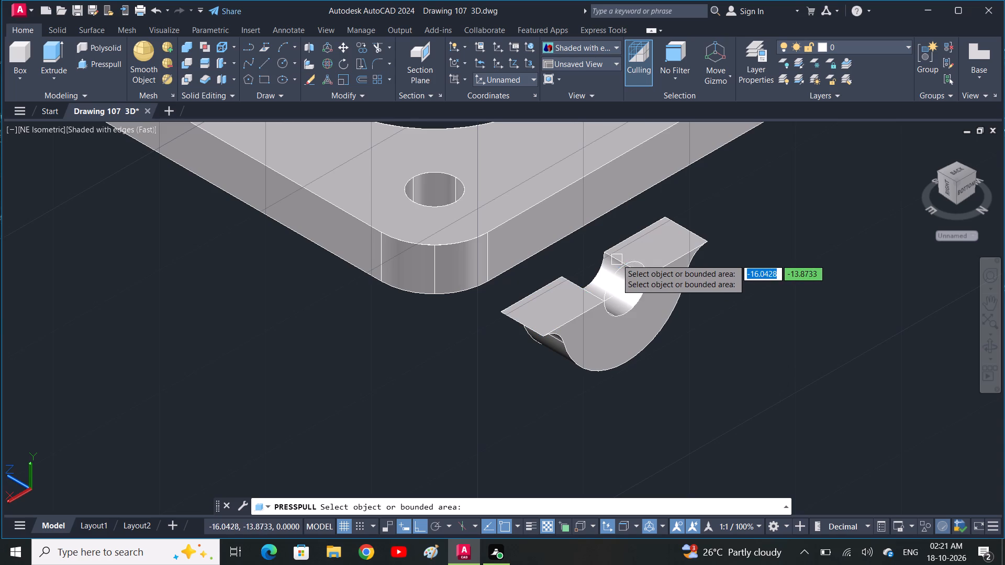
{"action": "left_click", "coordinate": [620, 275]}
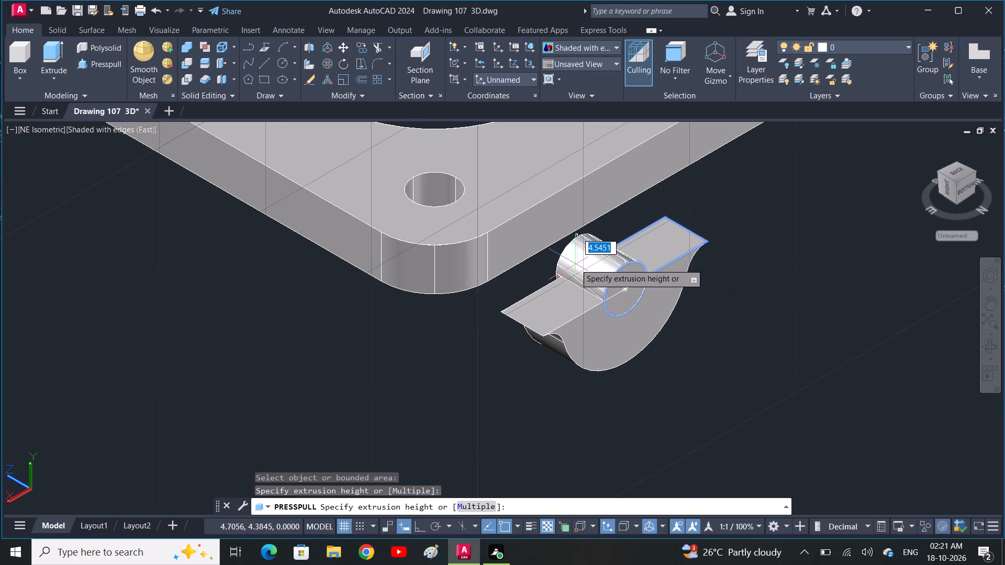
{"action": "type", "text": "4"}
{"action": "key", "text": "space"}
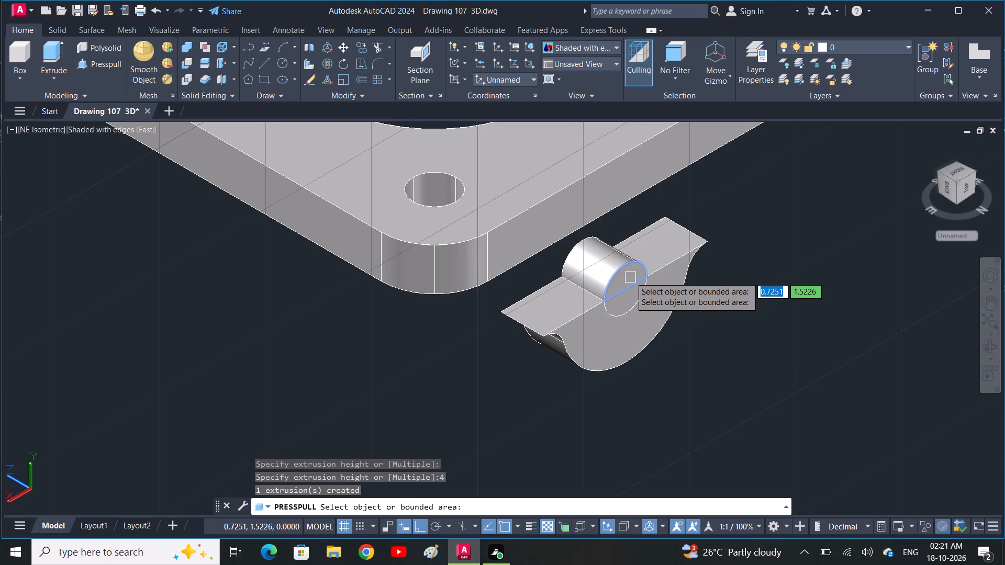
{"action": "key", "text": "Escape"}
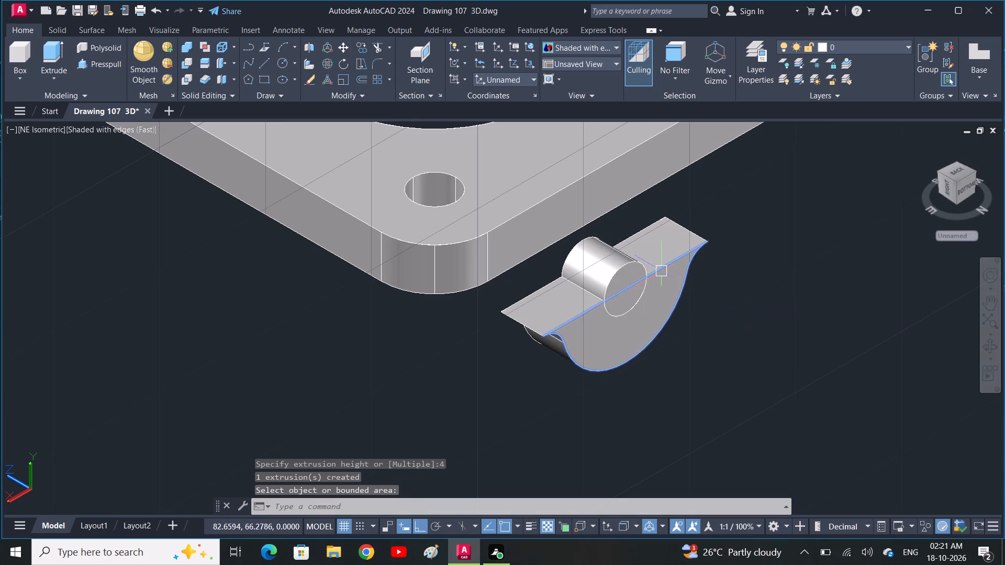
Delete the leftover profile outline on the lug's front face.
{"action": "left_click", "coordinate": [661, 270]}
{"action": "key", "text": "Delete"}
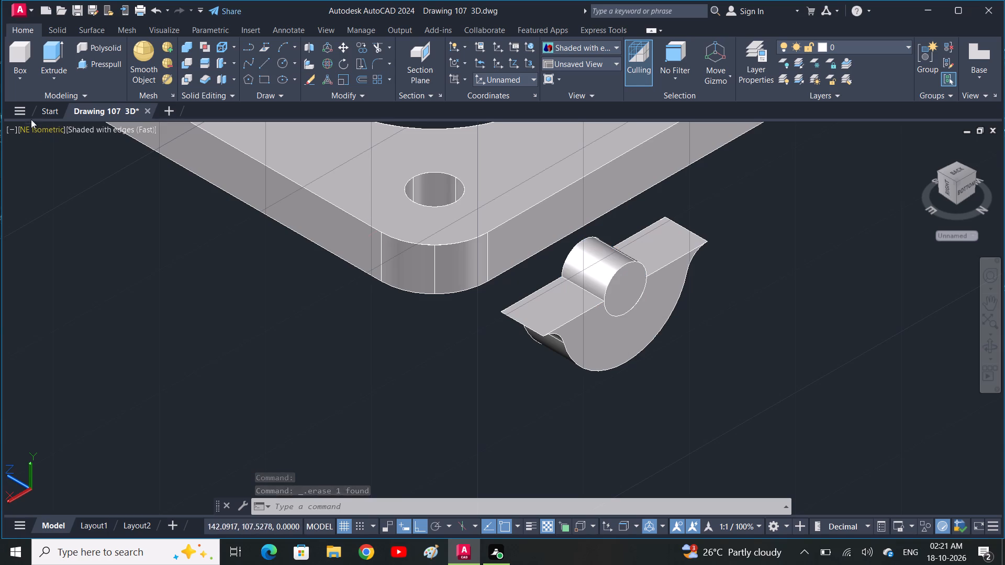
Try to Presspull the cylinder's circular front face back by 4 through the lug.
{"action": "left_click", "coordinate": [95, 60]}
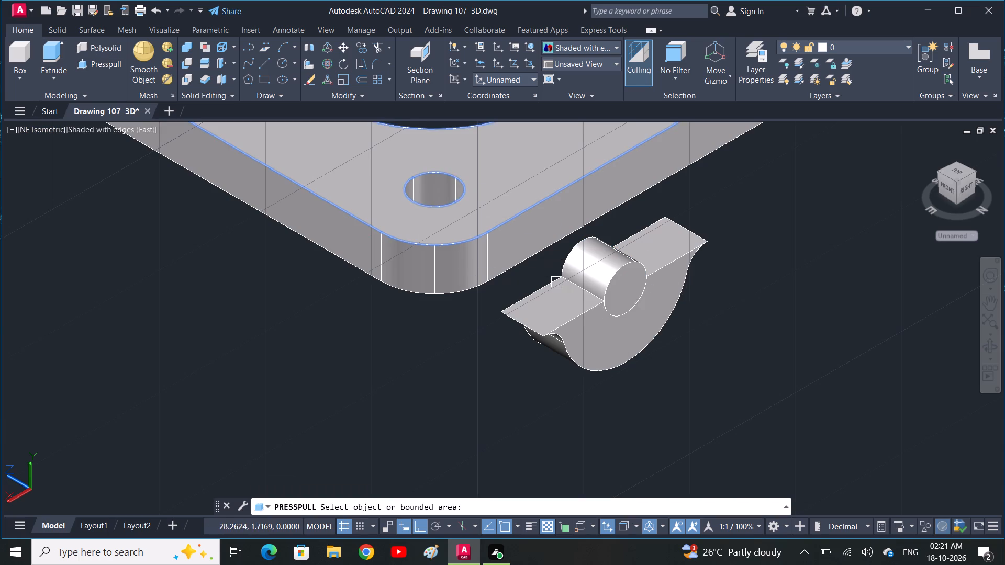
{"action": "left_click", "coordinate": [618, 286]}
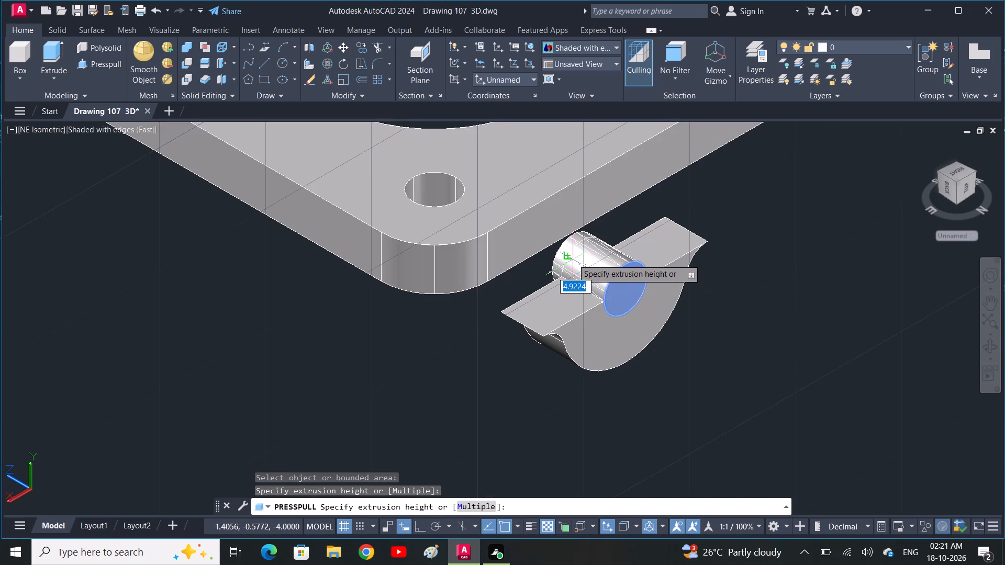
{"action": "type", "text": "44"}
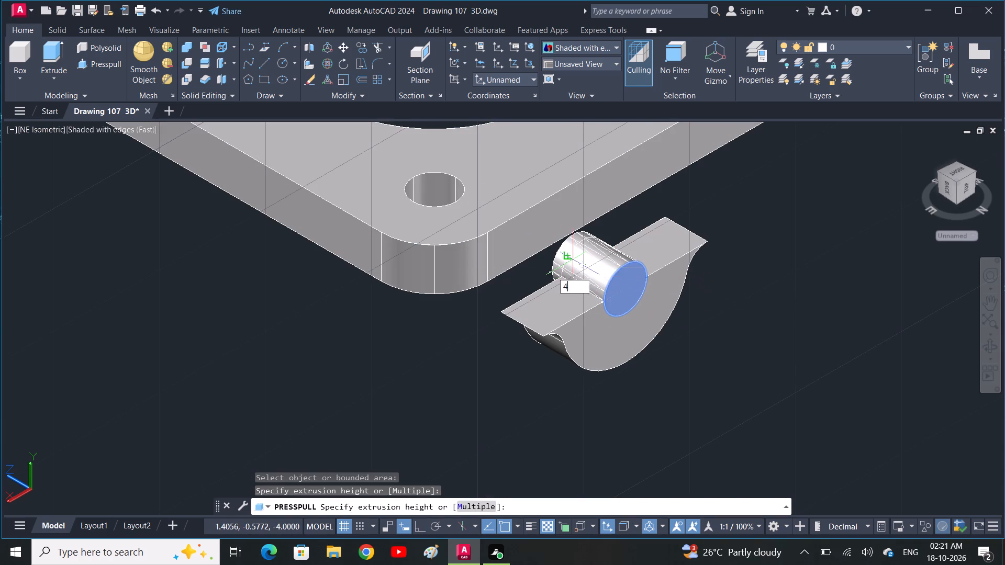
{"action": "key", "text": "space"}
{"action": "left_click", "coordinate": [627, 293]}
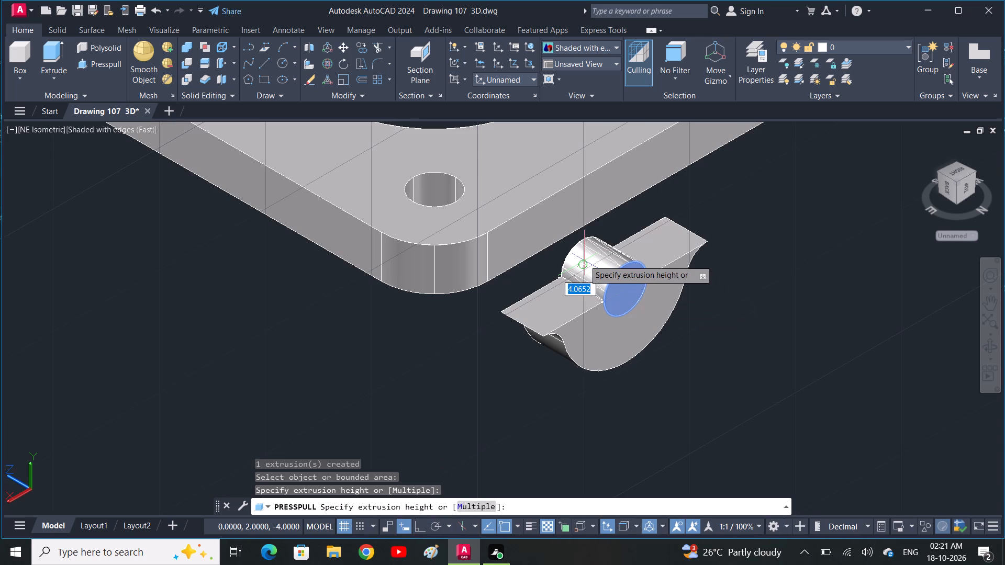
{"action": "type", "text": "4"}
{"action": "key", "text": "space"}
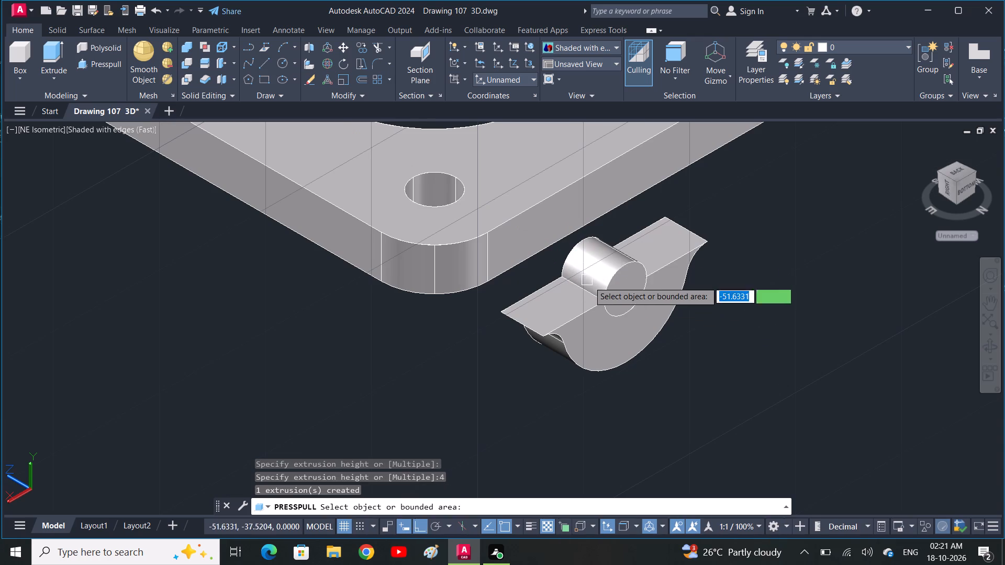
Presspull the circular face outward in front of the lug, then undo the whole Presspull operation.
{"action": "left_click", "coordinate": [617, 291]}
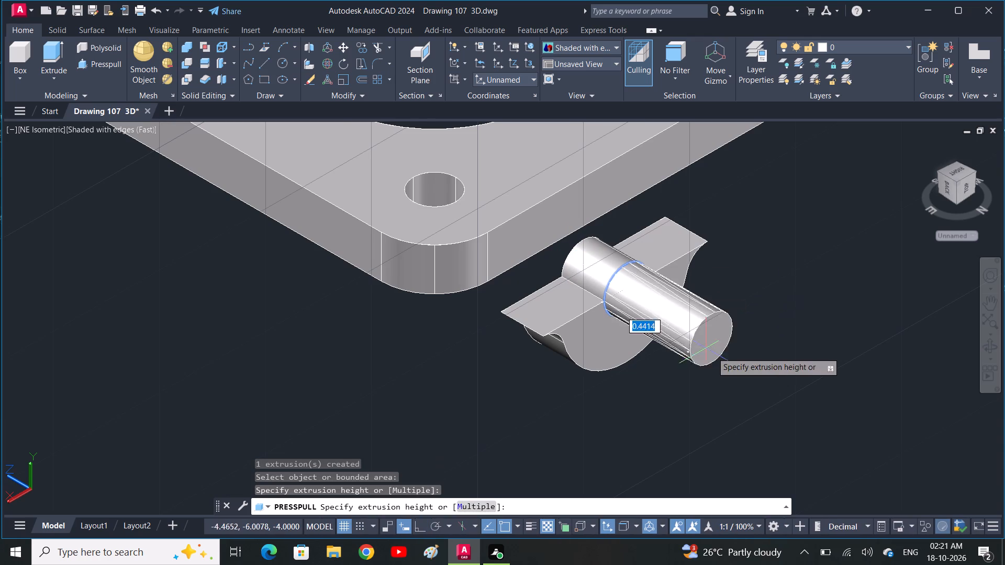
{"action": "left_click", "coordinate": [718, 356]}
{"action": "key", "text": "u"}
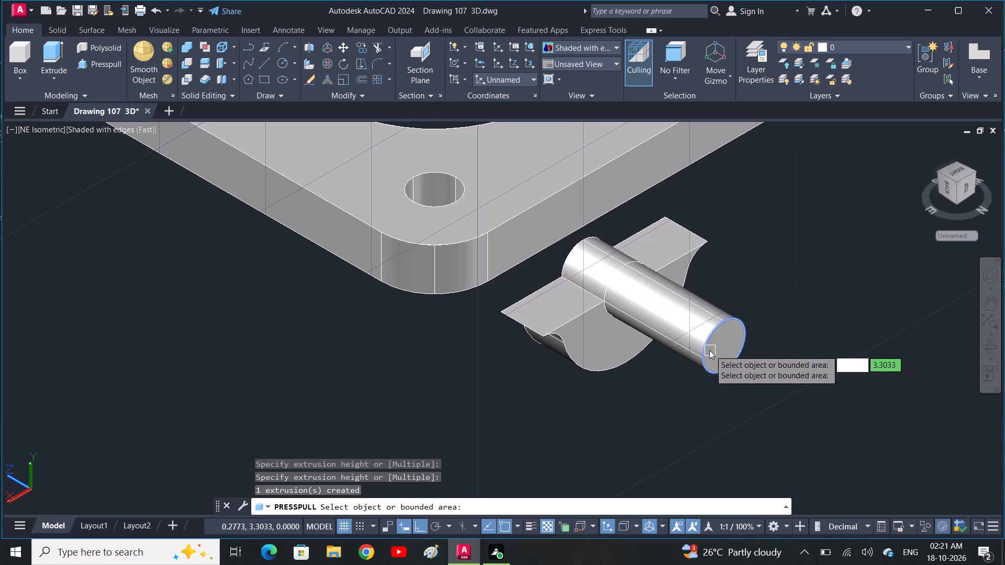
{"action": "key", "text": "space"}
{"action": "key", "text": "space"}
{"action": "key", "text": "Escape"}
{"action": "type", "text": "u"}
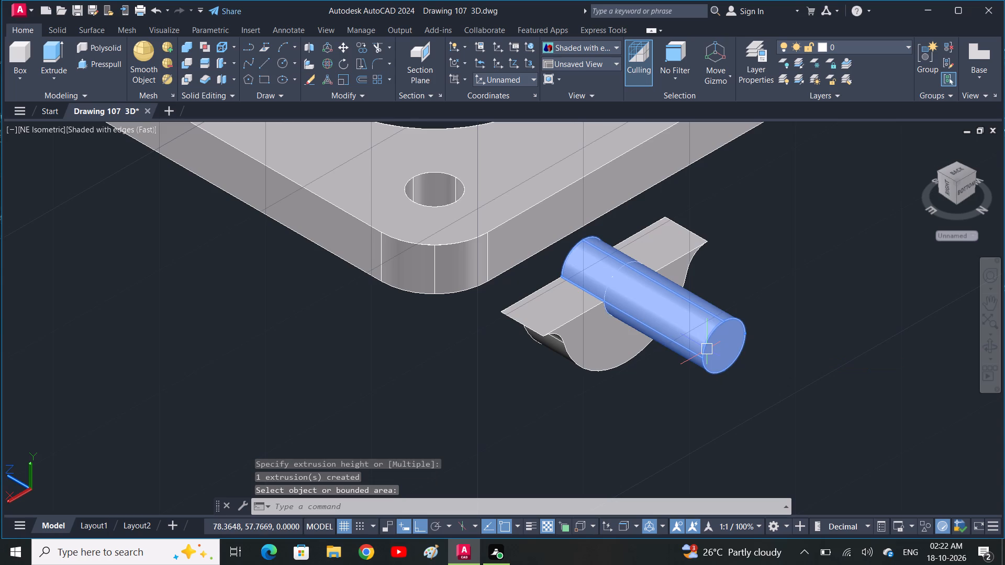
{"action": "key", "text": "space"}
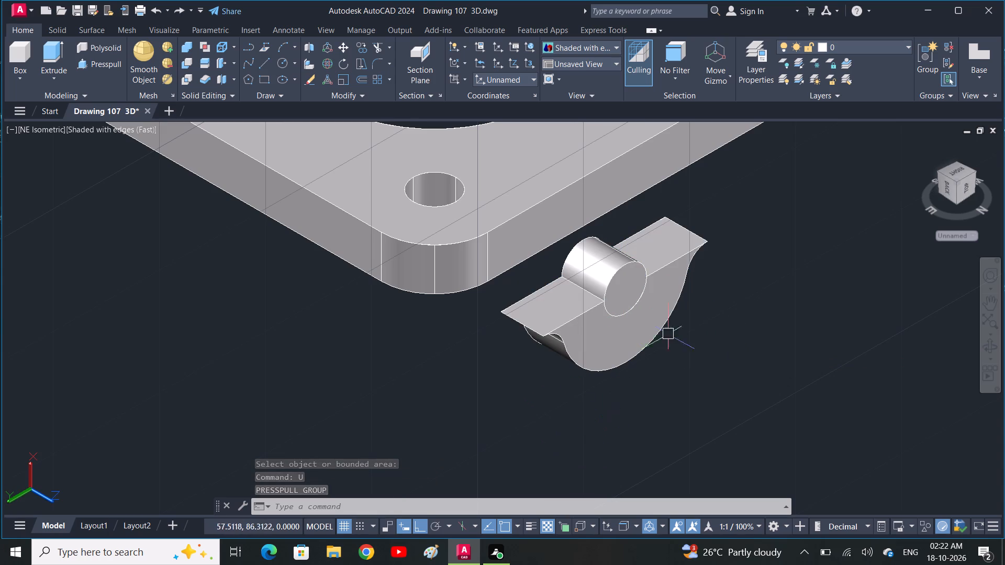
Move the lug, its cylinder and the circle straight up from the circle's centre until the lug's flat top meets the plate's underside.
{"action": "left_click", "coordinate": [678, 374]}
{"action": "left_click", "coordinate": [530, 272]}
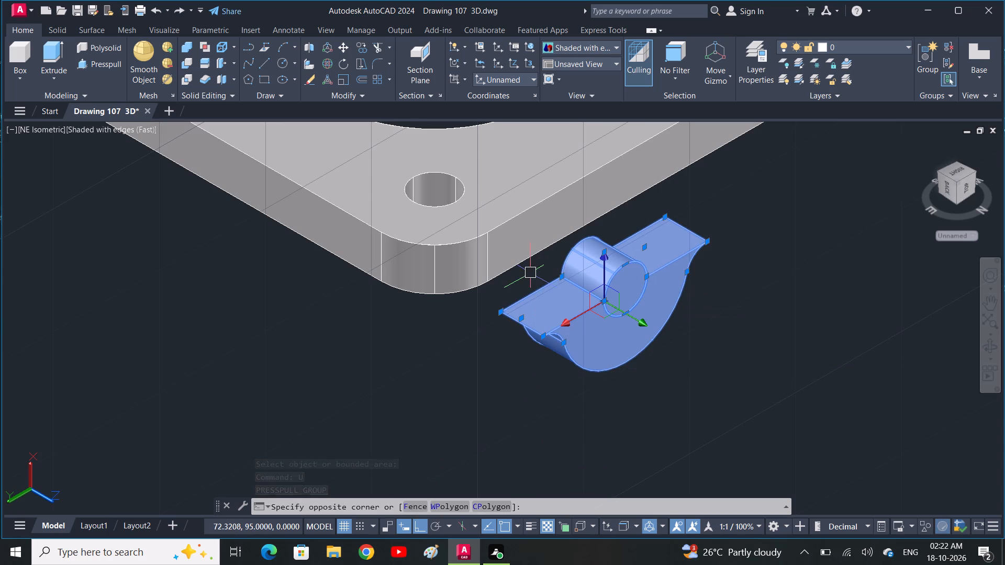
{"action": "key", "text": "m"}
{"action": "key", "text": "space"}
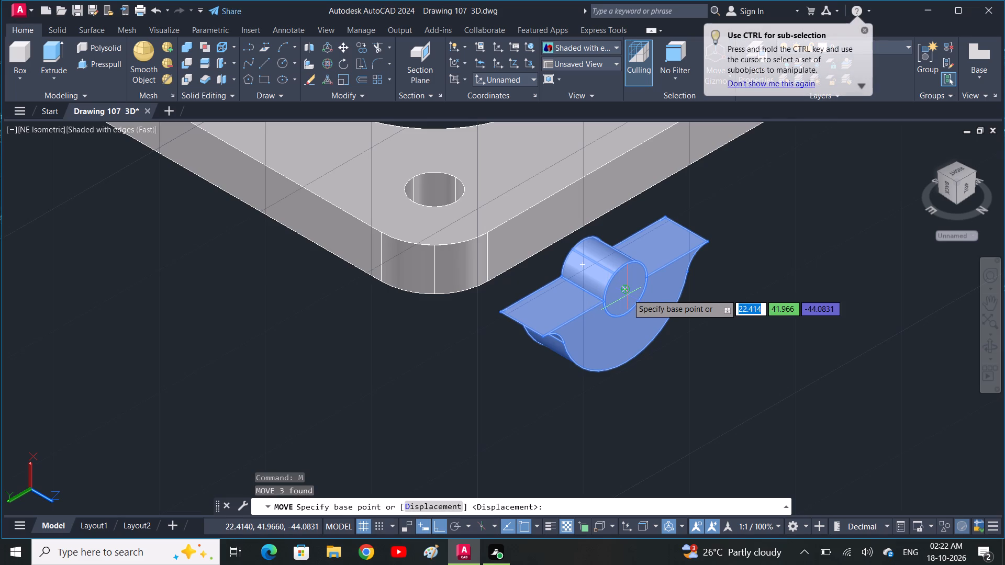
{"action": "left_click", "coordinate": [627, 294]}
{"action": "middle_click_drag", "start_coordinate": [690, 205], "coordinate": [563, 261]}
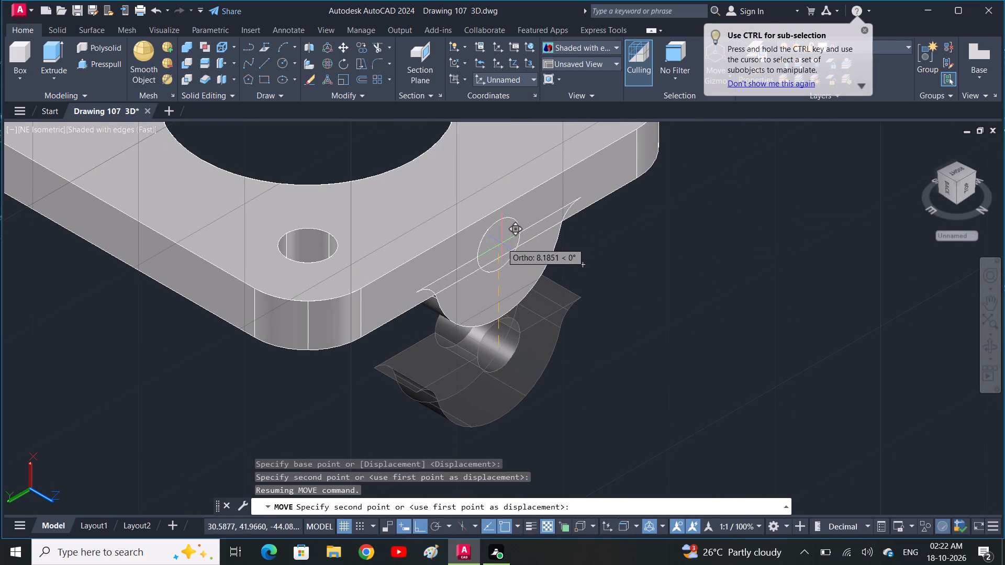
{"action": "left_click", "coordinate": [495, 260]}
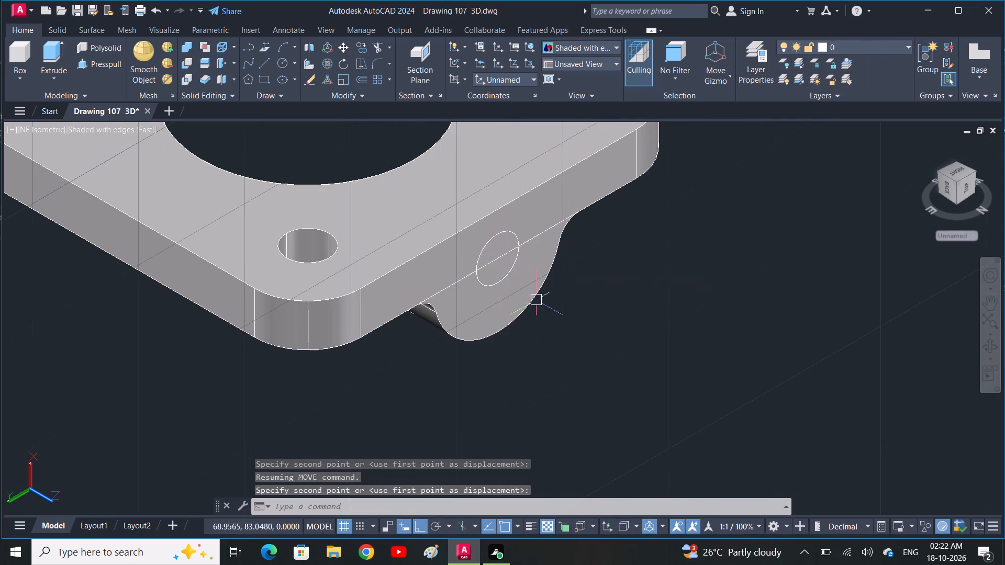
Subtract the cylinder from the lug to open its central half-round hole.
{"action": "middle_click_drag", "start_coordinate": [531, 314], "coordinate": [529, 344]}
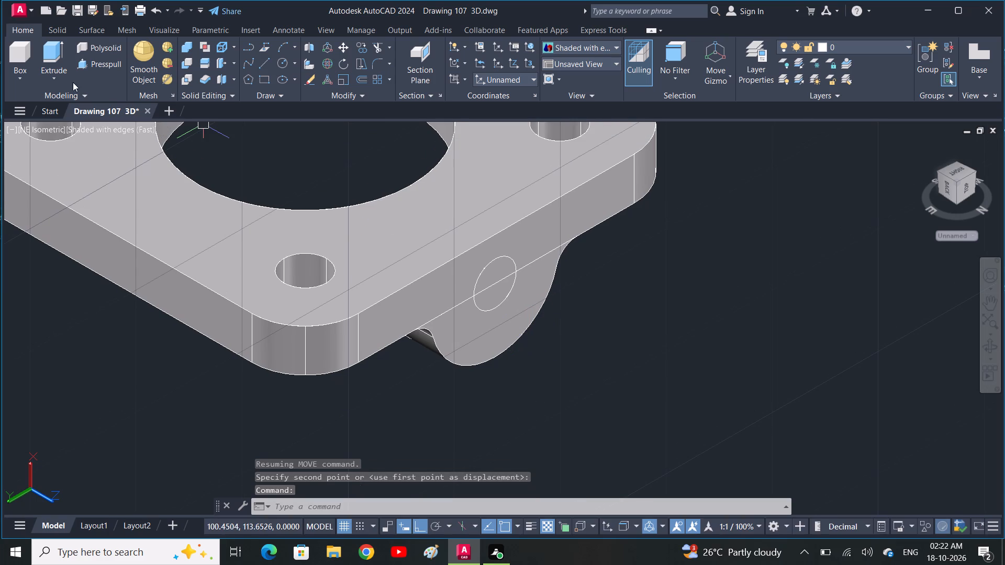
{"action": "left_click", "coordinate": [189, 65]}
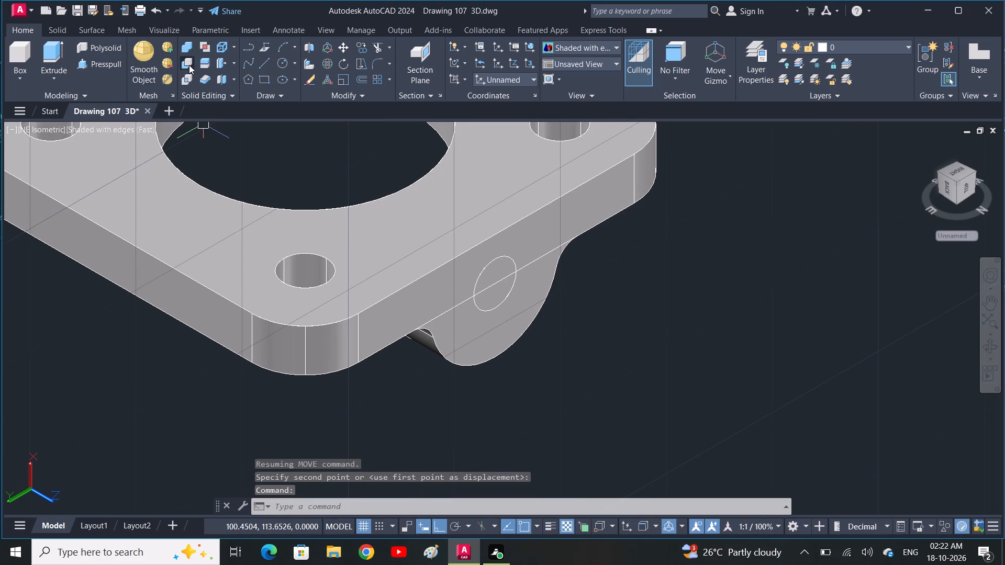
{"action": "left_click", "coordinate": [501, 322]}
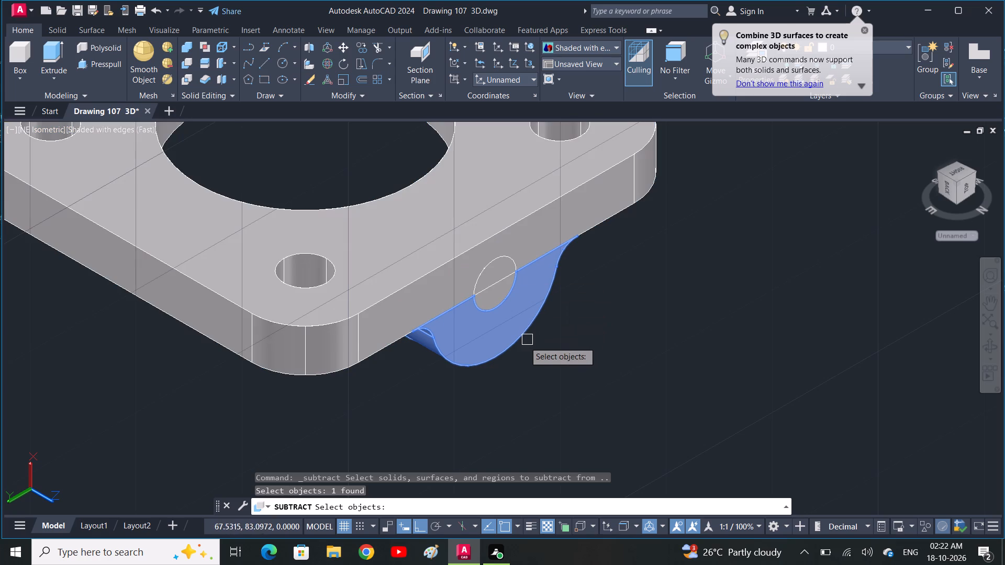
{"action": "key", "text": "space"}
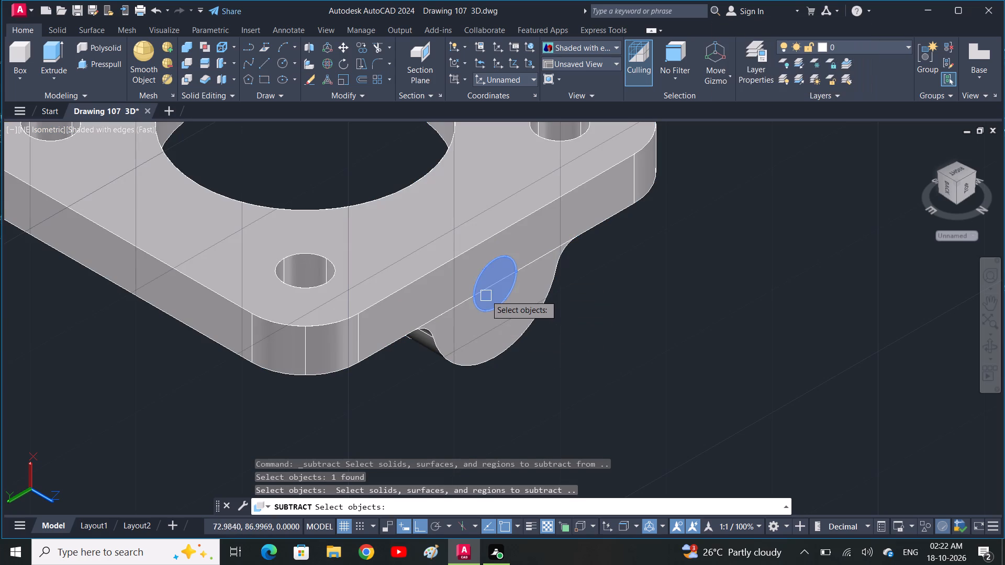
{"action": "left_click", "coordinate": [486, 295]}
{"action": "key", "text": "space"}
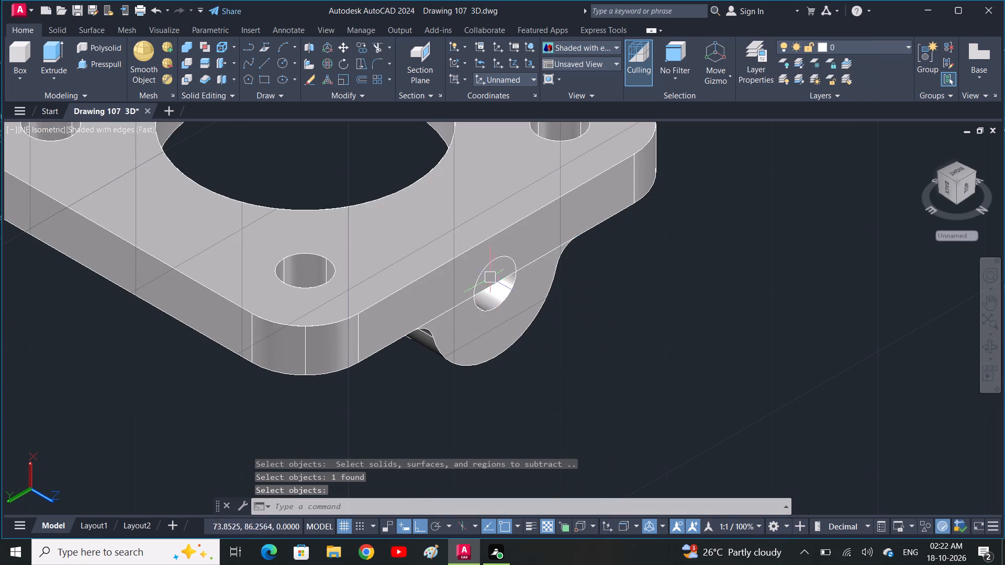
{"action": "key", "text": "Escape"}
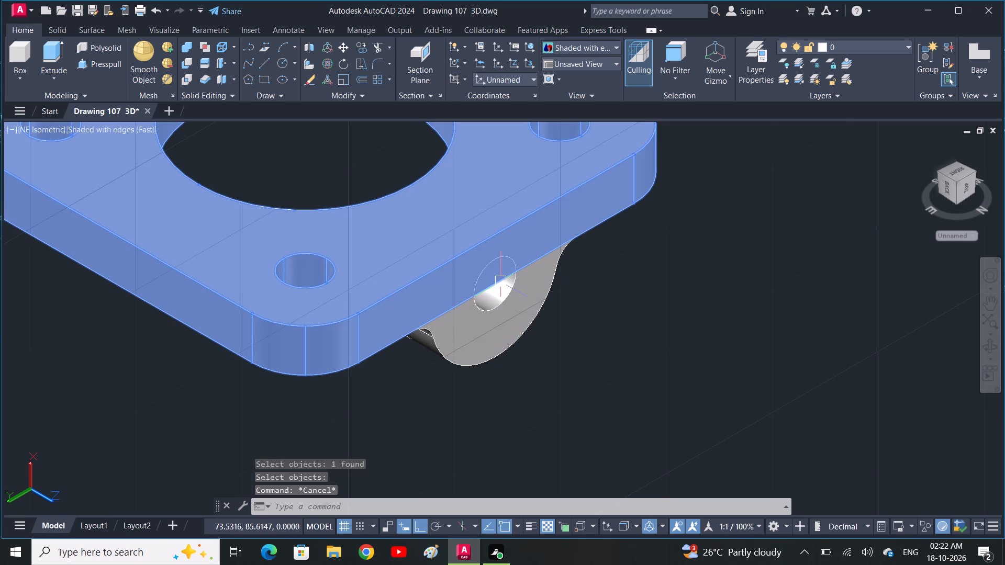
{"action": "left_click", "coordinate": [500, 281]}
{"action": "key", "text": "Escape"}
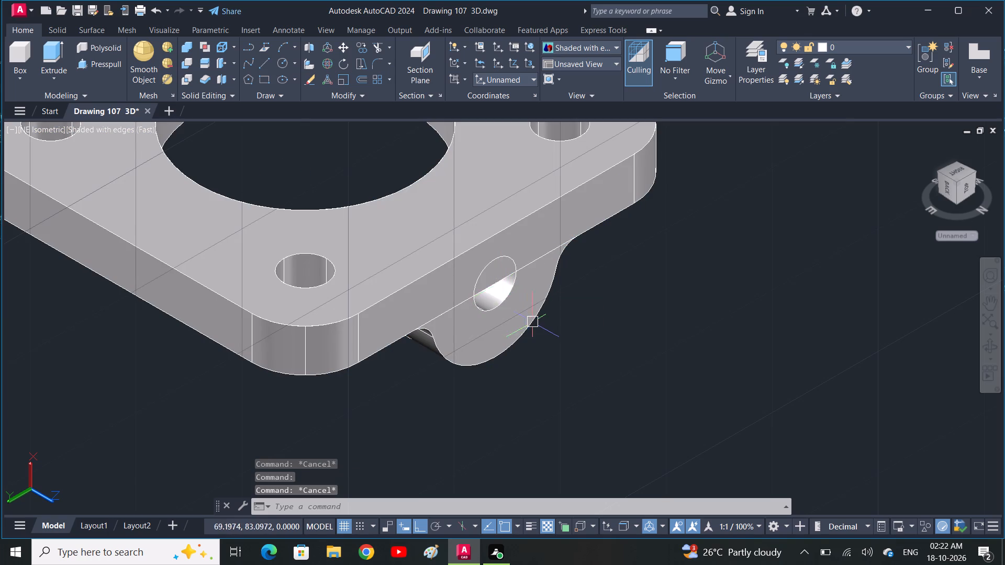
Examine the plate and the half-round lug beneath it from different angles.
{"action": "middle_click_drag", "start_coordinate": [533, 329], "coordinate": [520, 343]}
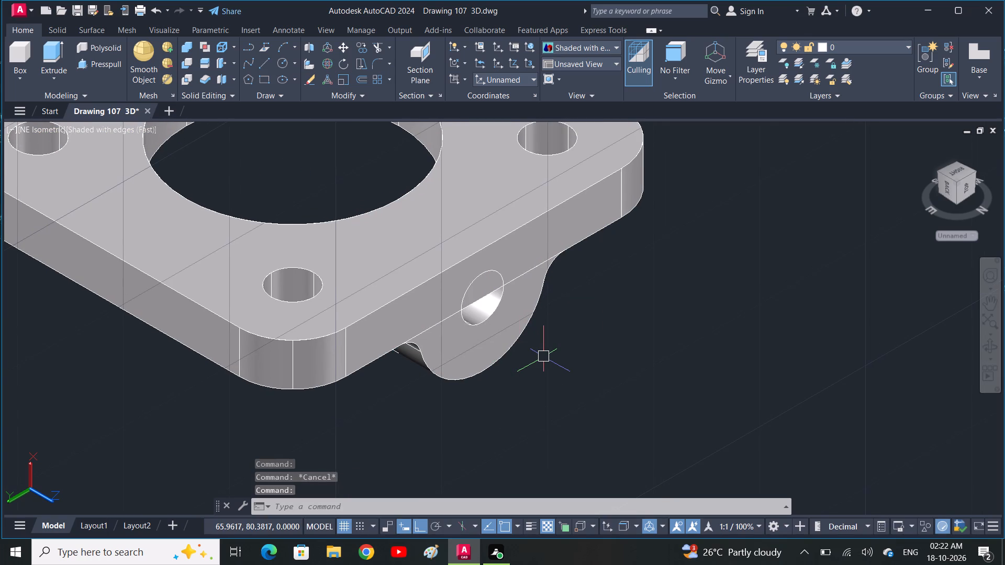
{"action": "middle_click_drag", "start_coordinate": [543, 356], "coordinate": [511, 377], "text": "shift"}
{"action": "scroll", "coordinate": [567, 374], "scroll_direction": "down", "scroll_amount": 1}
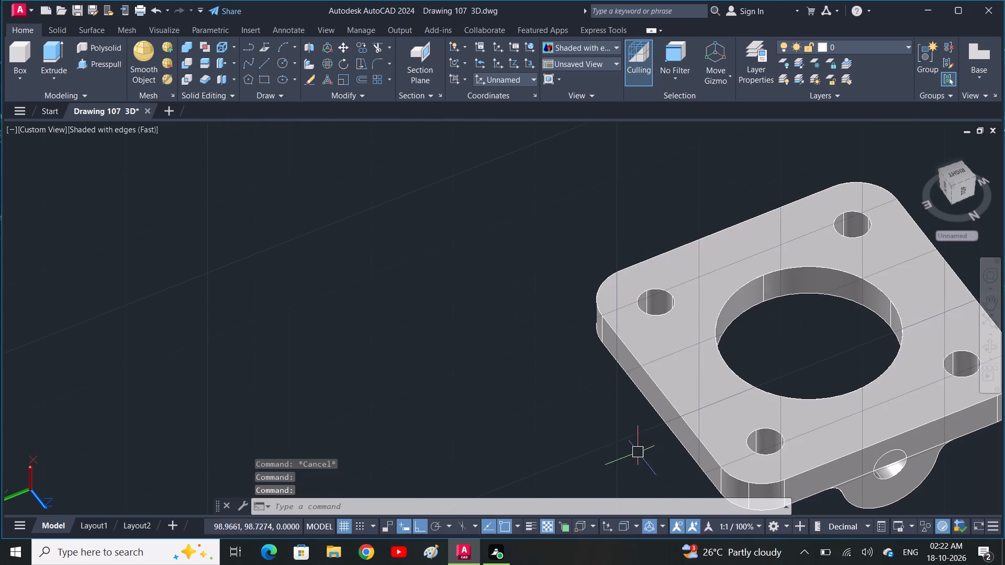
{"action": "middle_click_drag", "start_coordinate": [638, 451], "coordinate": [338, 367]}
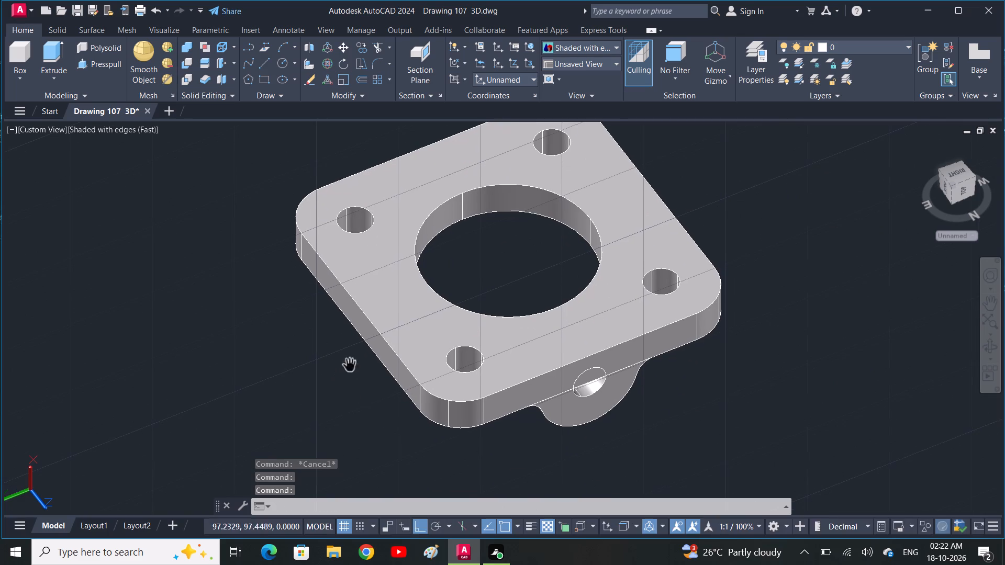
{"action": "middle_click_drag", "start_coordinate": [540, 394], "coordinate": [484, 358]}
{"action": "middle_click_drag", "start_coordinate": [521, 366], "coordinate": [506, 354], "text": "shift"}
{"action": "scroll", "coordinate": [588, 390], "scroll_direction": "down", "scroll_amount": 1, "text": "shift"}
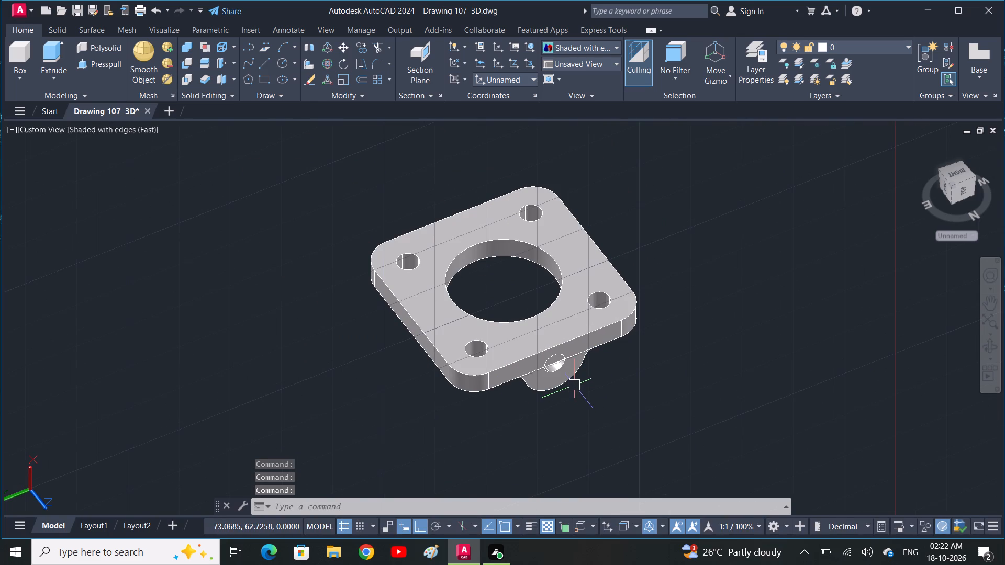
{"action": "middle_click_drag", "start_coordinate": [573, 385], "coordinate": [584, 401], "text": "shift"}
{"action": "middle_click_drag", "start_coordinate": [624, 459], "coordinate": [633, 406], "text": "shift"}
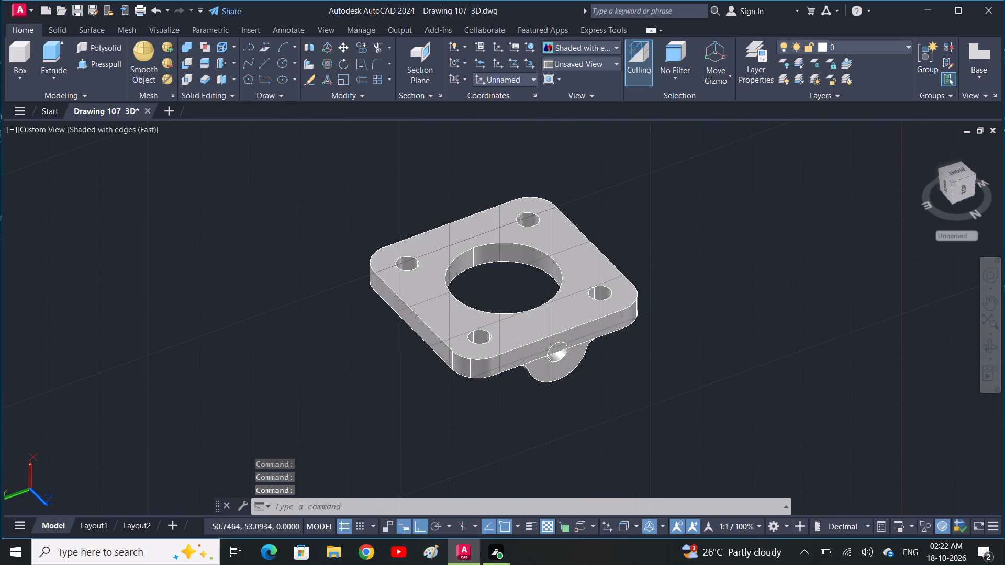
{"action": "middle_click_drag", "start_coordinate": [633, 406], "coordinate": [583, 444], "text": "shift"}
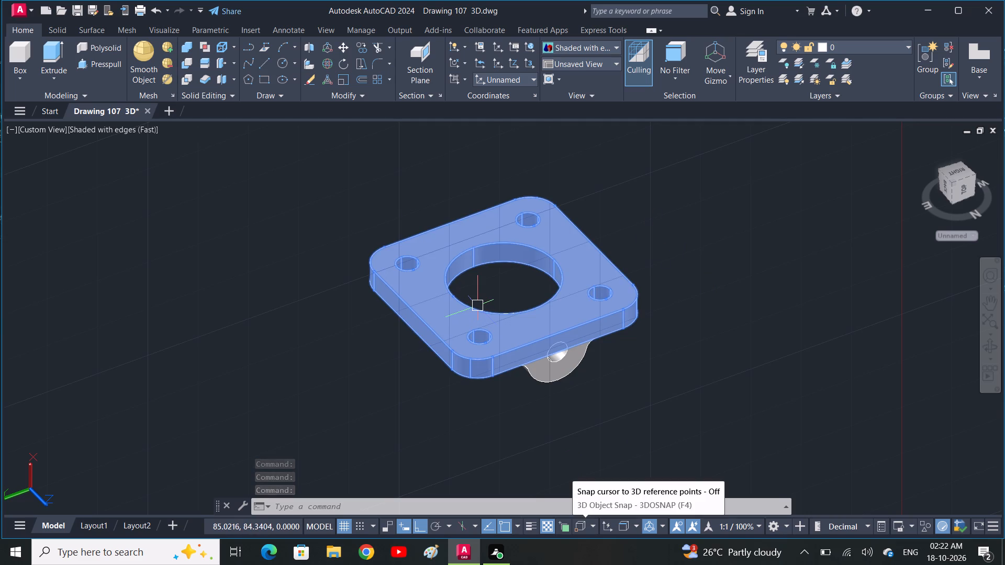
Presspull the circle's upper-half area above the lug through the plate's edge toward the large central hole.
{"action": "middle_click_drag", "start_coordinate": [481, 297], "coordinate": [481, 296], "text": "shift"}
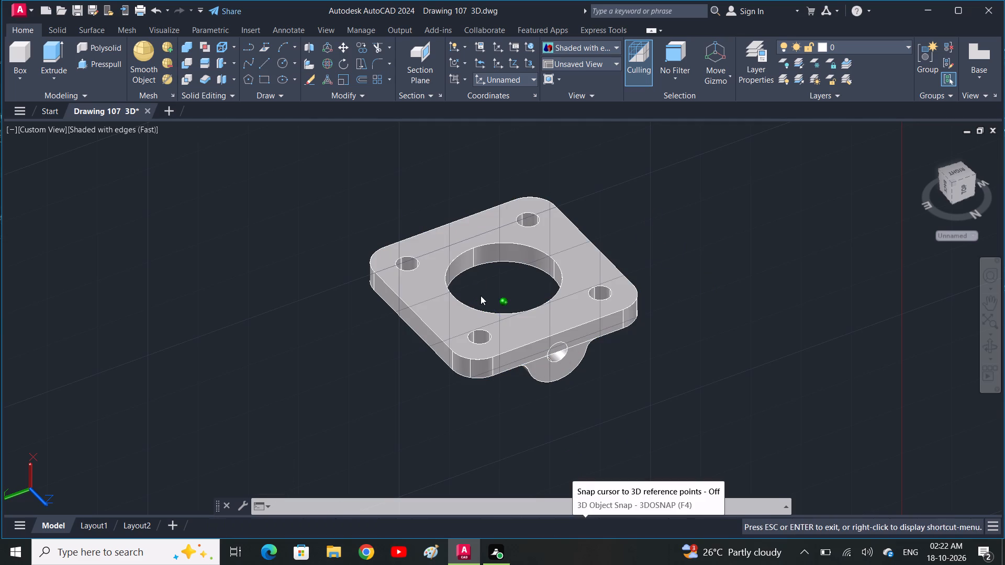
{"action": "middle_click_drag", "start_coordinate": [481, 296], "coordinate": [416, 259], "text": "shift"}
{"action": "left_click", "coordinate": [98, 61]}
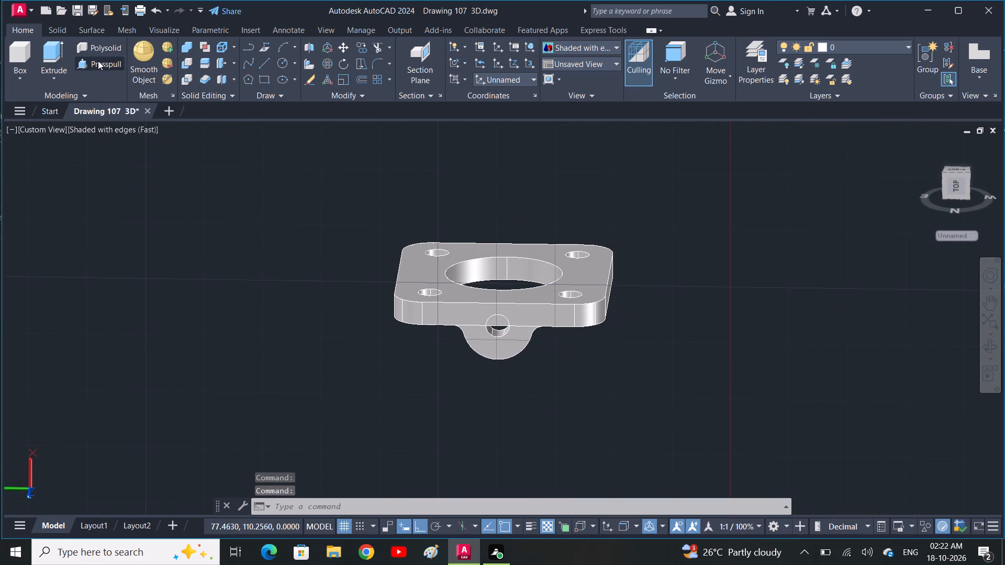
{"action": "scroll", "coordinate": [569, 346], "scroll_direction": "up", "scroll_amount": 1}
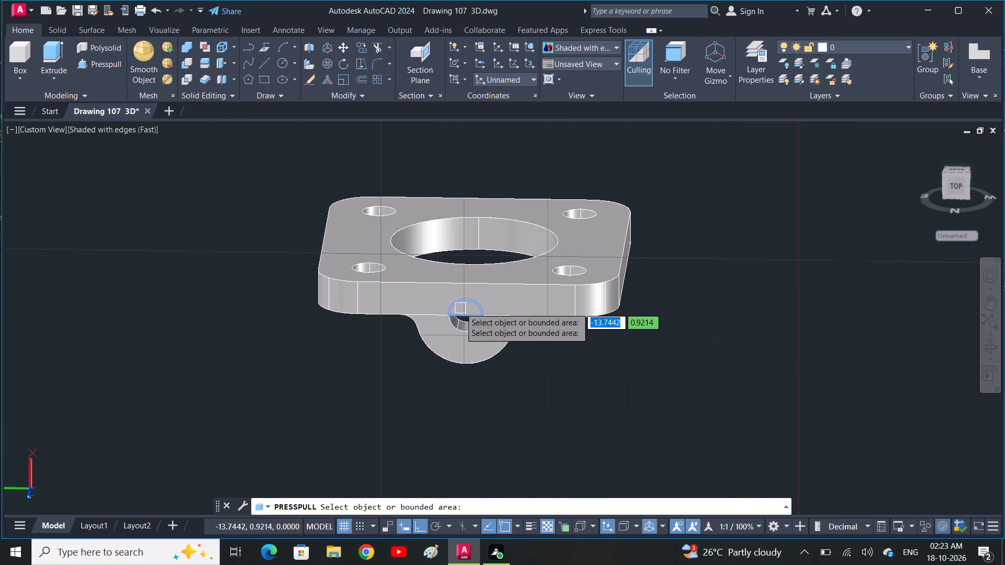
{"action": "left_click", "coordinate": [460, 308]}
{"action": "left_click", "coordinate": [496, 259]}
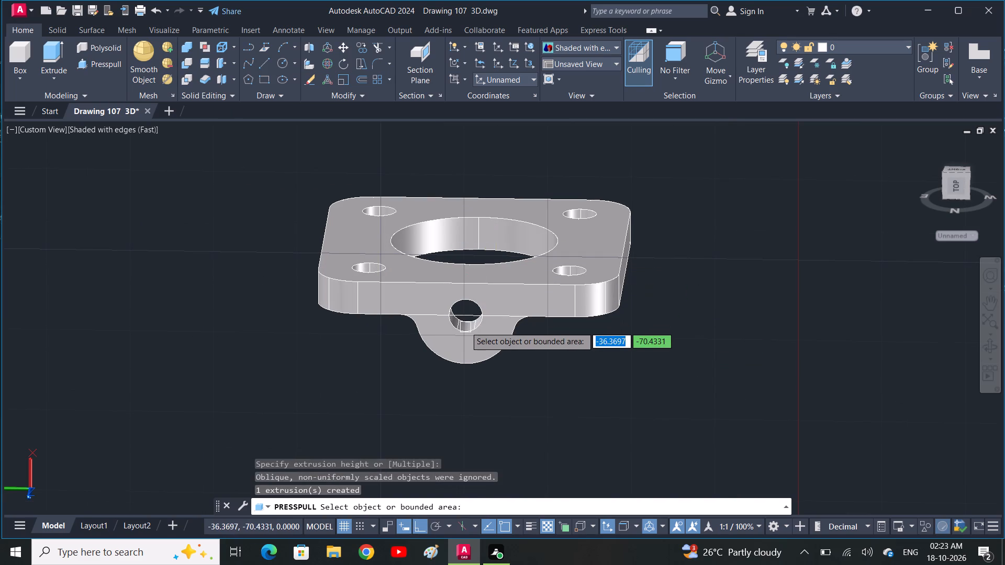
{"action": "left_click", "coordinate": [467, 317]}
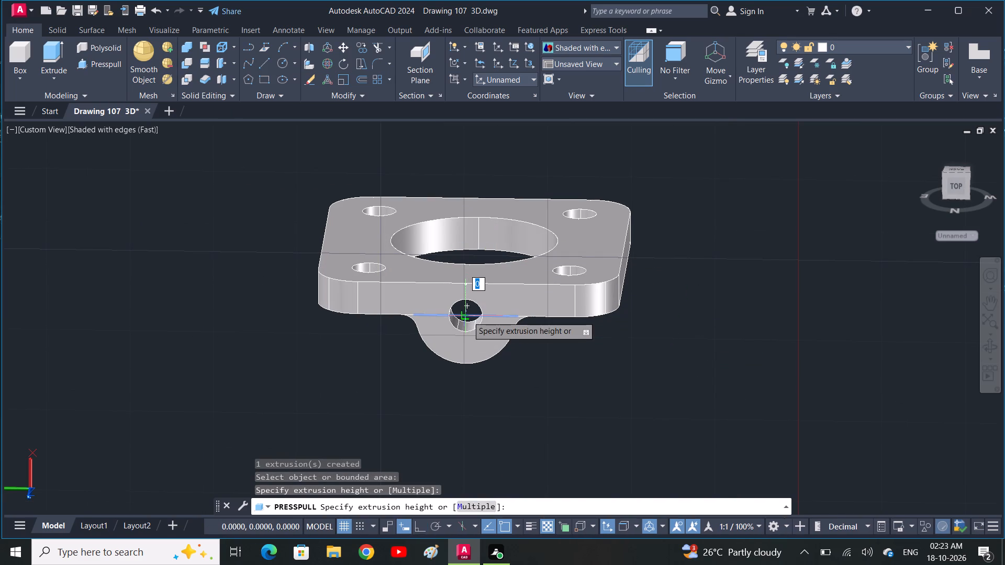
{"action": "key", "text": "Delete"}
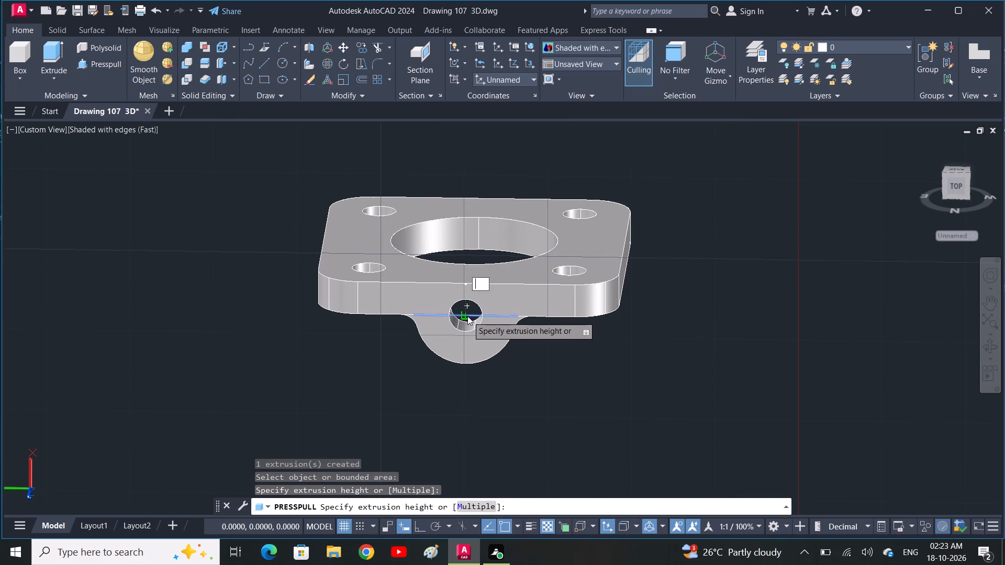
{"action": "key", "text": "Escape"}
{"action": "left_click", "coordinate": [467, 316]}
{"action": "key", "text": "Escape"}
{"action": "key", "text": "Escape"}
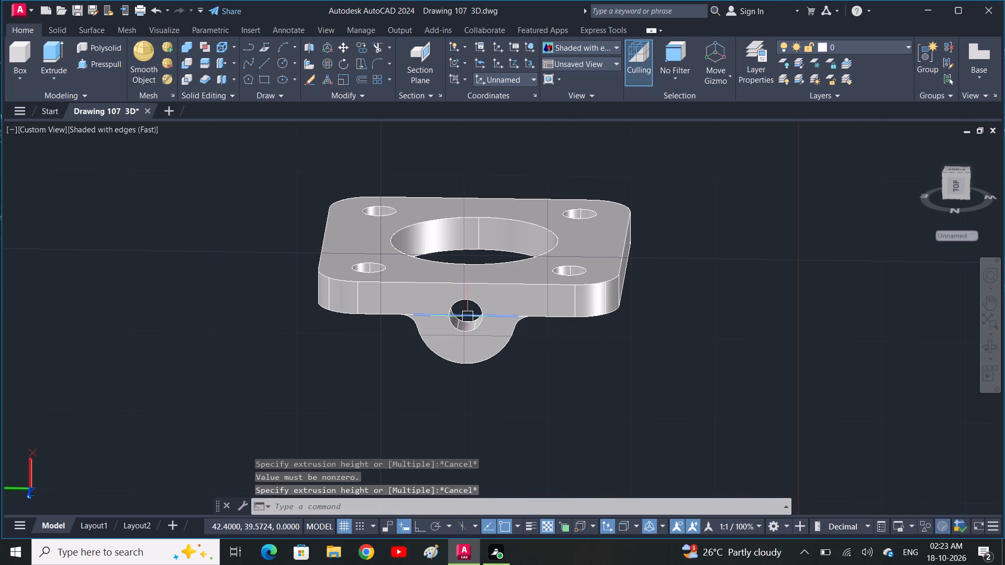
Erase the leftover straight line that crosses the hole along the lug's flat top.
{"action": "left_click", "coordinate": [467, 316]}
{"action": "key", "text": "Page_Down"}
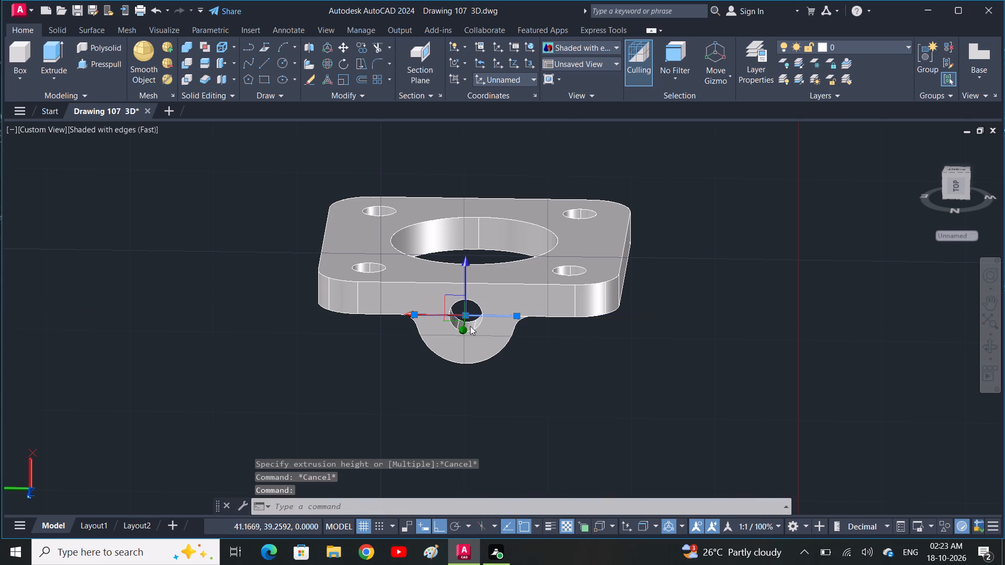
{"action": "key", "text": "Delete"}
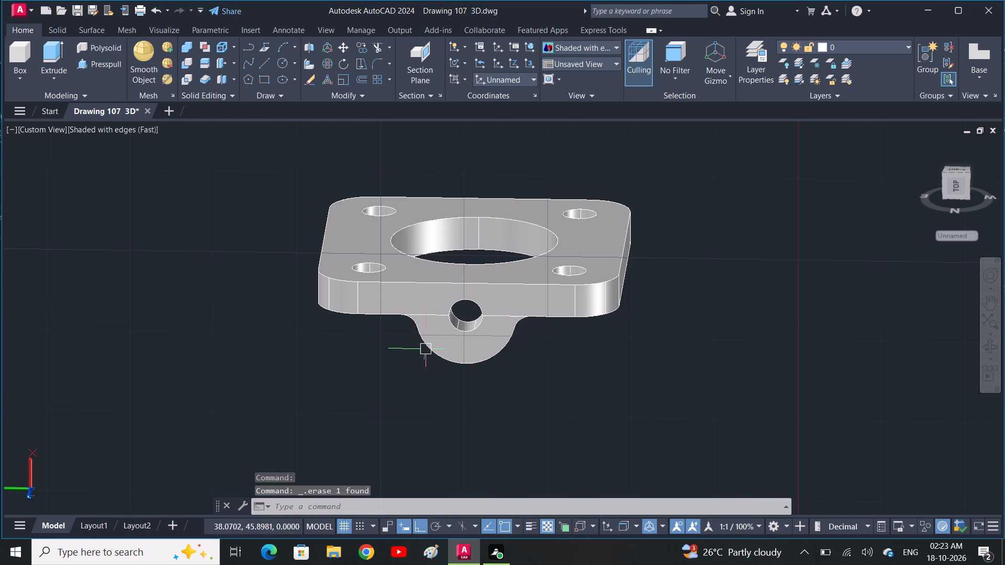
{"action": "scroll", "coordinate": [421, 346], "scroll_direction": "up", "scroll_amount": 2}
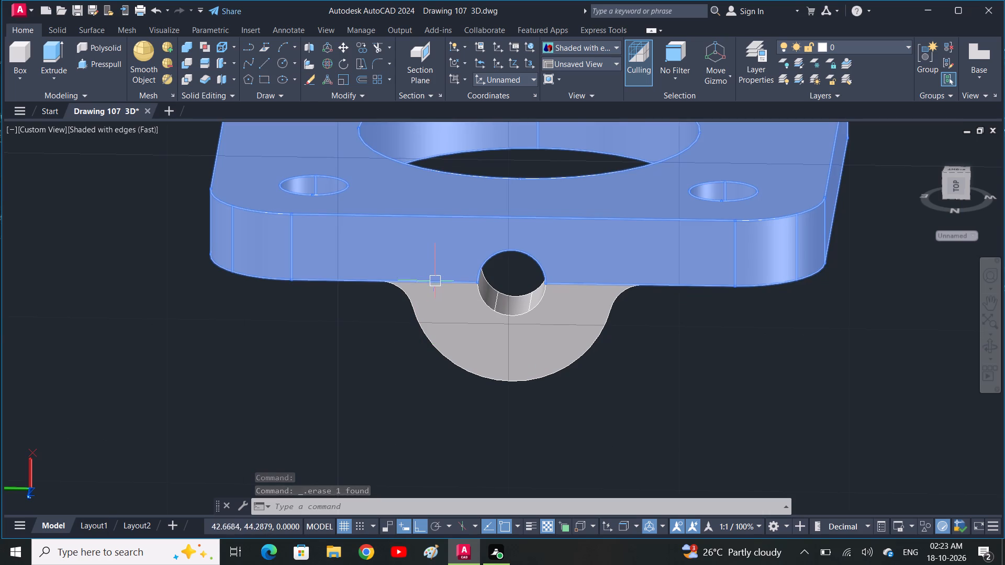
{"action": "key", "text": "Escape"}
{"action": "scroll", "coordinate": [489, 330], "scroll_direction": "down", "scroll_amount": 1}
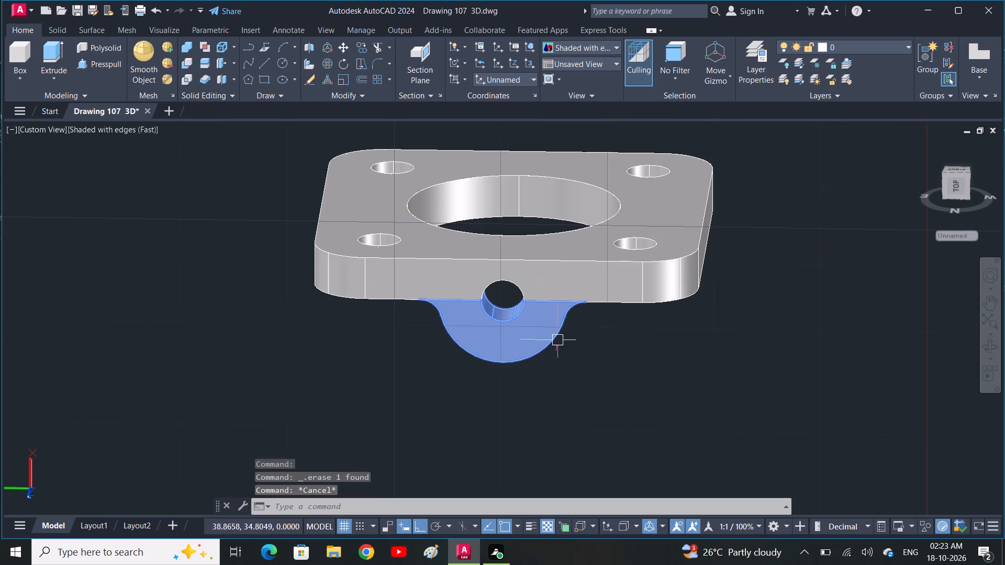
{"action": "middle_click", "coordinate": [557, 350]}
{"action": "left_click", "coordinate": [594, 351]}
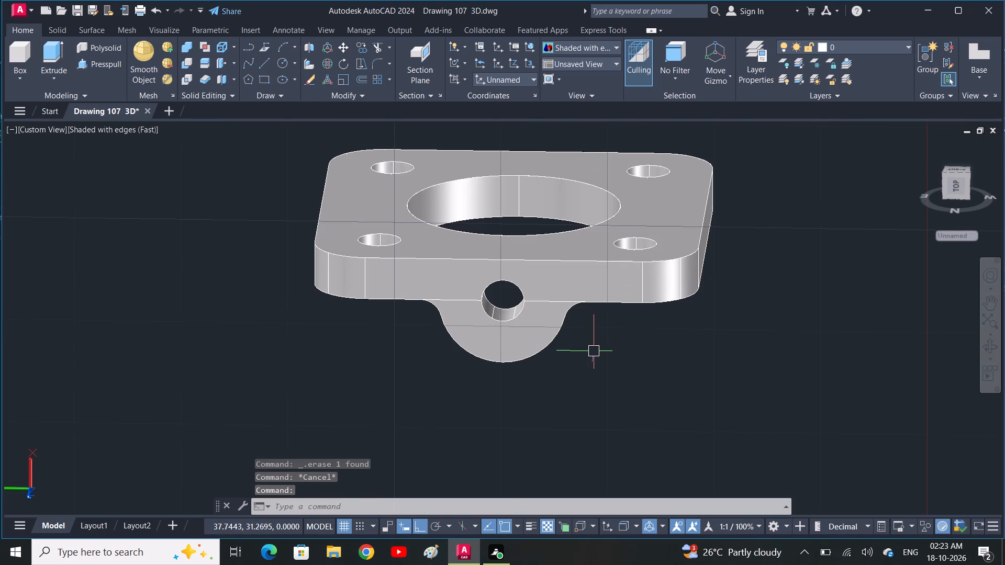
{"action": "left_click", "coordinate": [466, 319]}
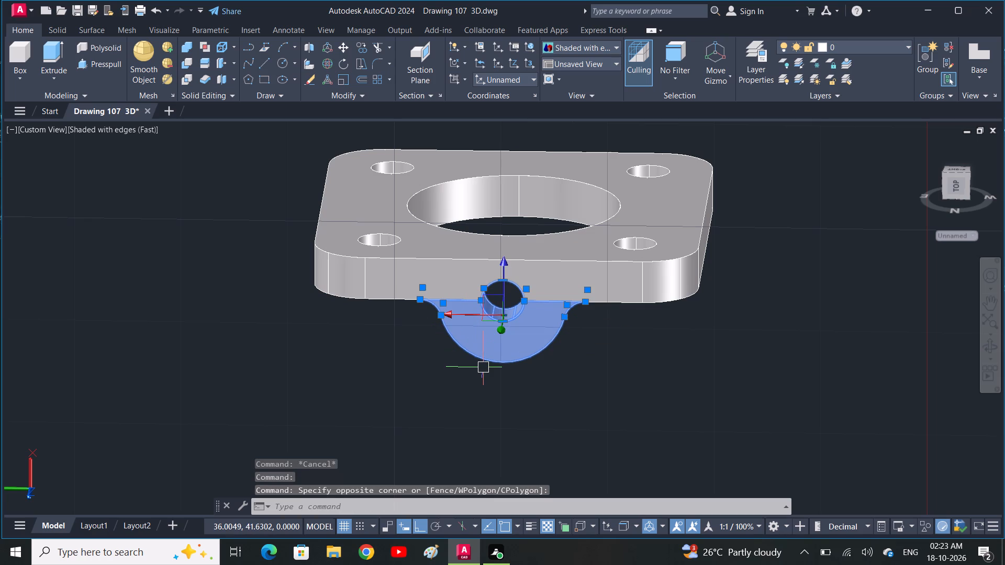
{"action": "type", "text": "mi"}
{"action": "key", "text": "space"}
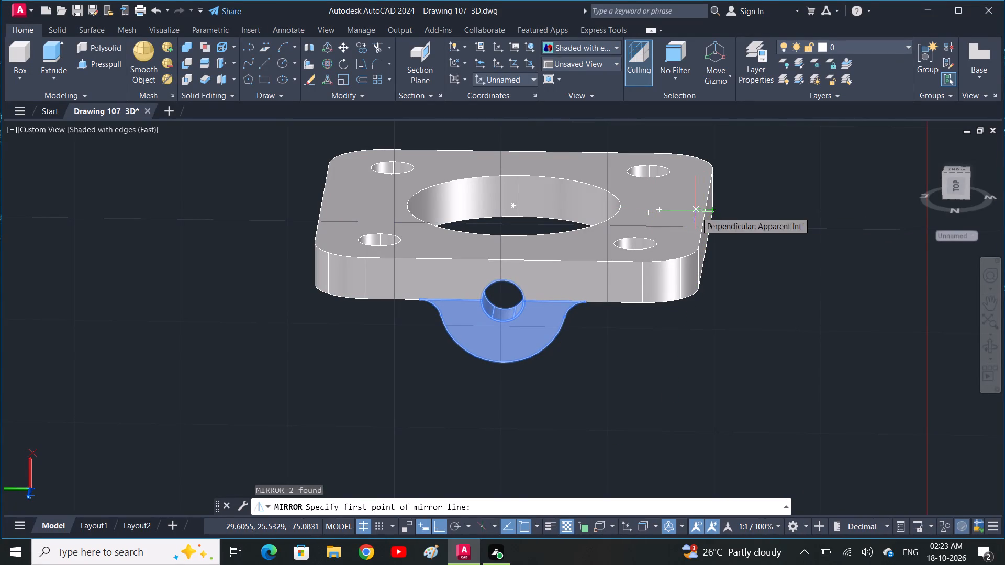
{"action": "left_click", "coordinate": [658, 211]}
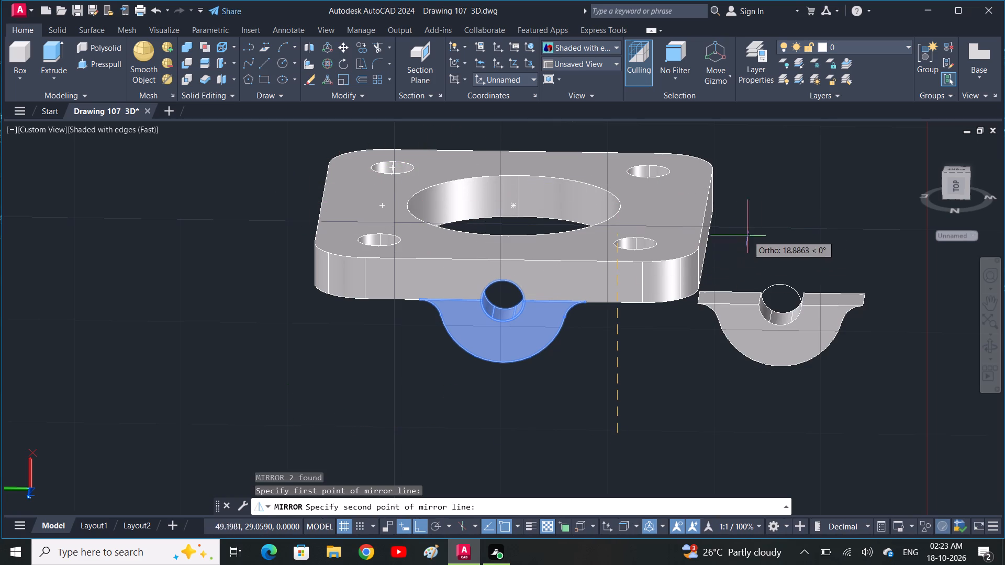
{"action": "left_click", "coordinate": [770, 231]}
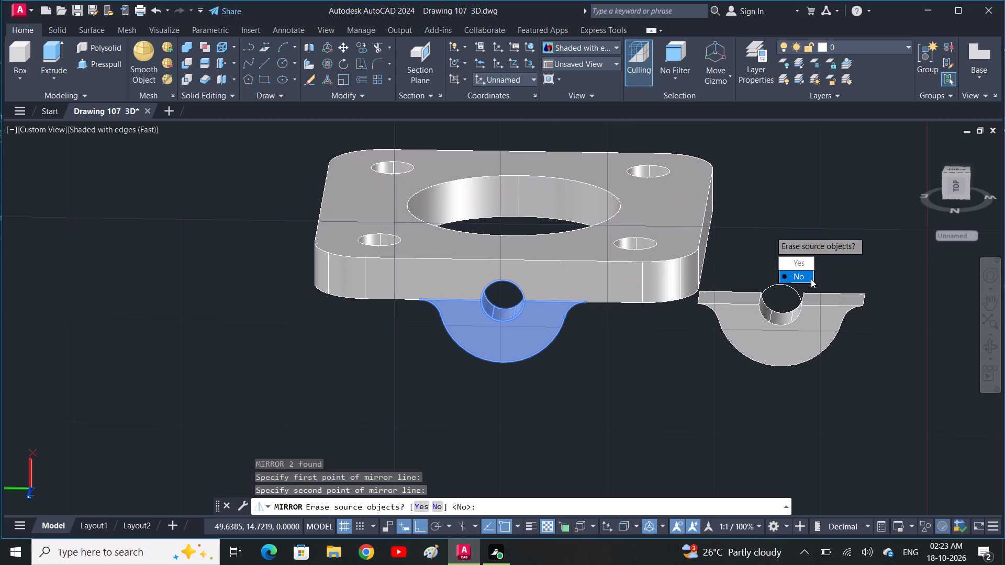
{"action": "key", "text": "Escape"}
Copy the lug together with its circle straight sideways to a free spot beside the plate.
{"action": "left_click_drag", "start_coordinate": [539, 364], "coordinate": [524, 349]}
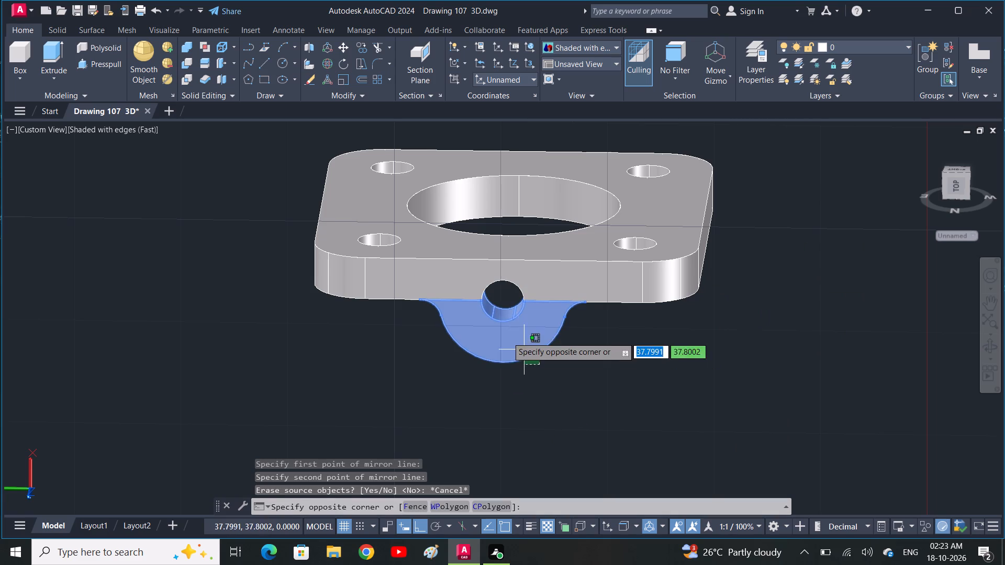
{"action": "left_click", "coordinate": [493, 313]}
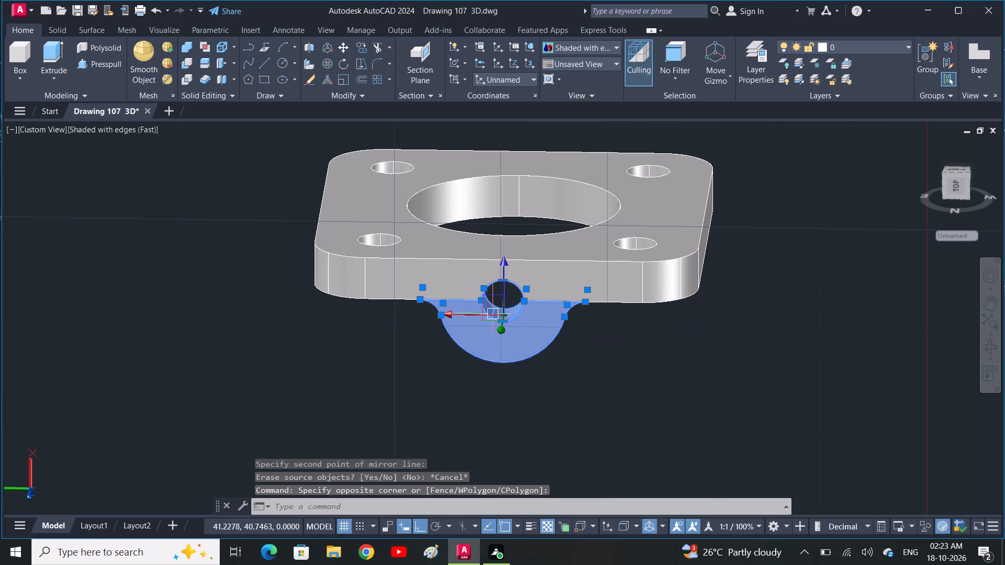
{"action": "key", "text": "v"}
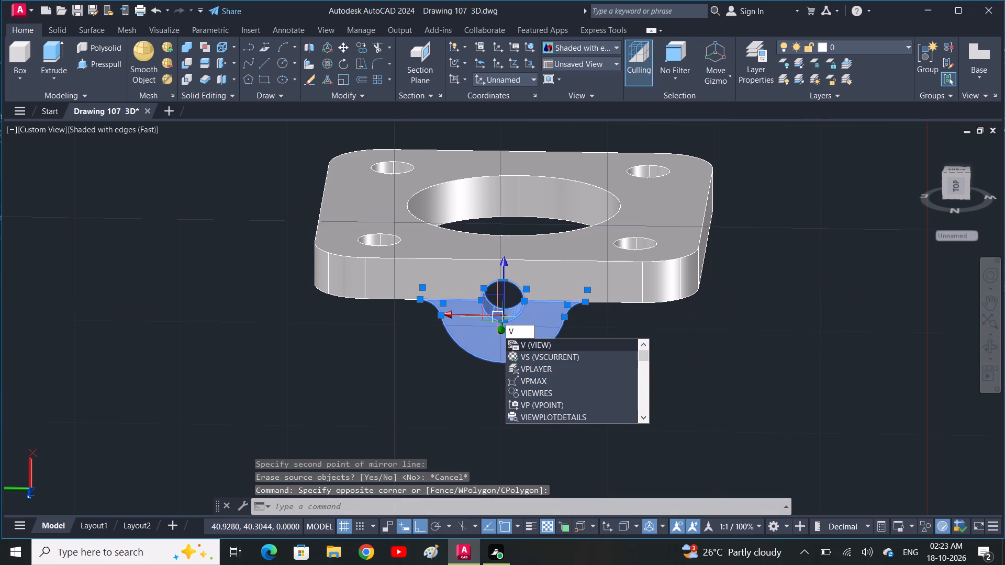
{"action": "key", "text": "BackSpace"}
{"action": "type", "text": "co"}
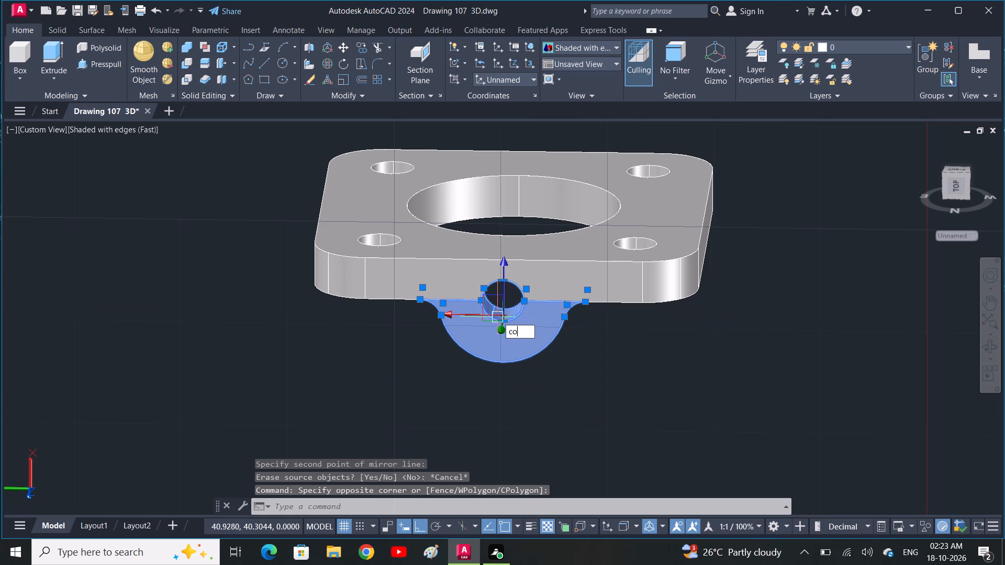
{"action": "key", "text": "space"}
{"action": "left_click", "coordinate": [525, 353]}
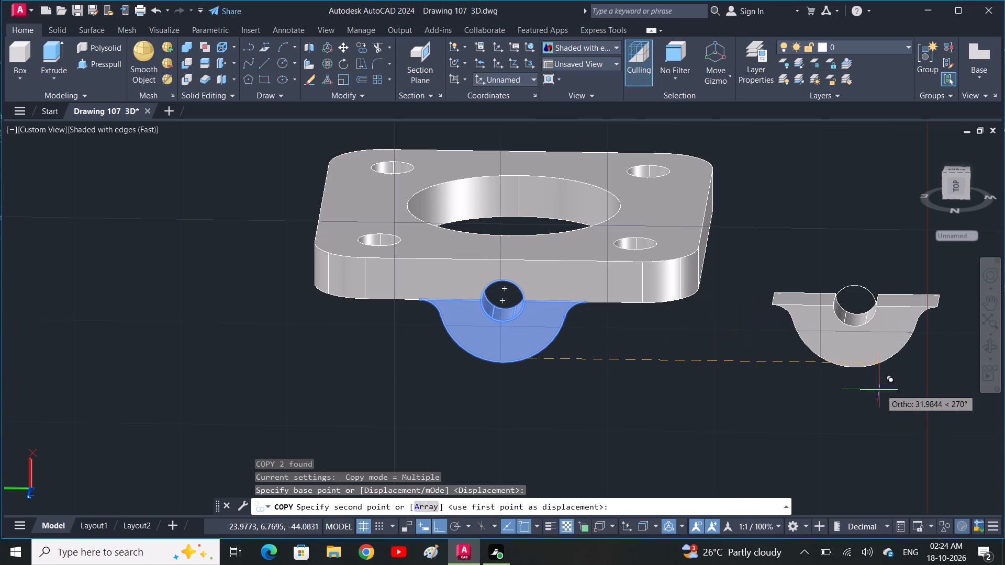
{"action": "left_click", "coordinate": [882, 389]}
{"action": "key", "text": "Escape"}
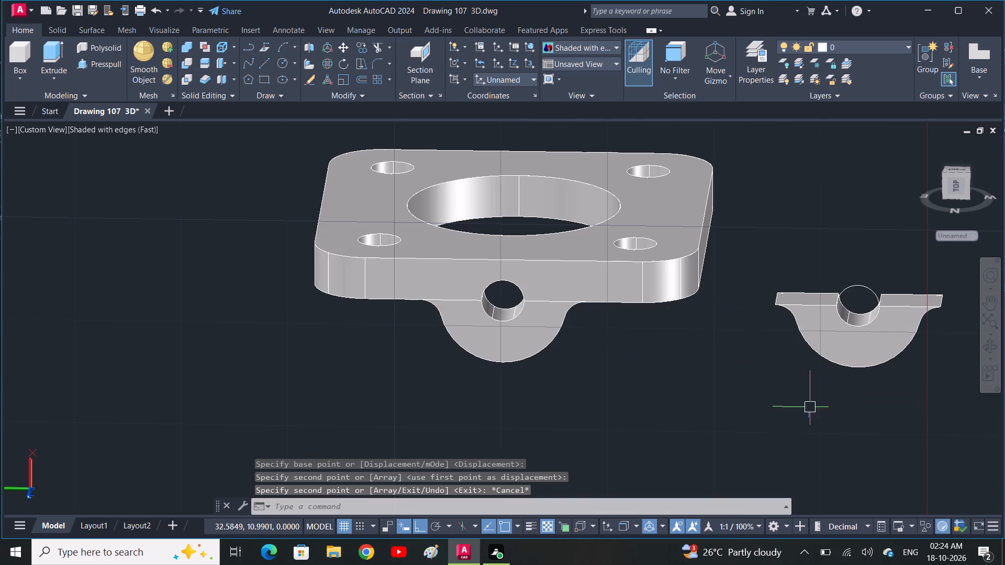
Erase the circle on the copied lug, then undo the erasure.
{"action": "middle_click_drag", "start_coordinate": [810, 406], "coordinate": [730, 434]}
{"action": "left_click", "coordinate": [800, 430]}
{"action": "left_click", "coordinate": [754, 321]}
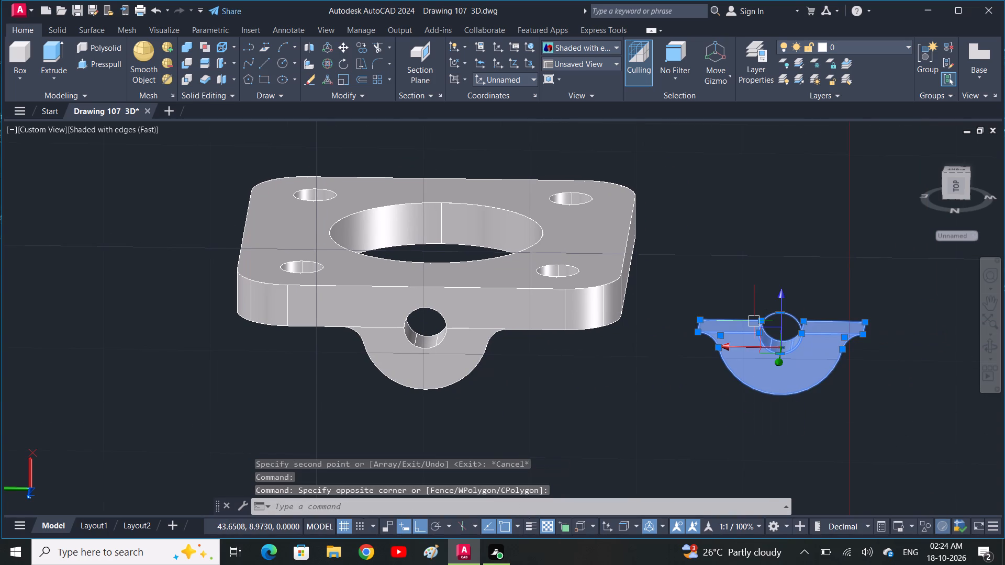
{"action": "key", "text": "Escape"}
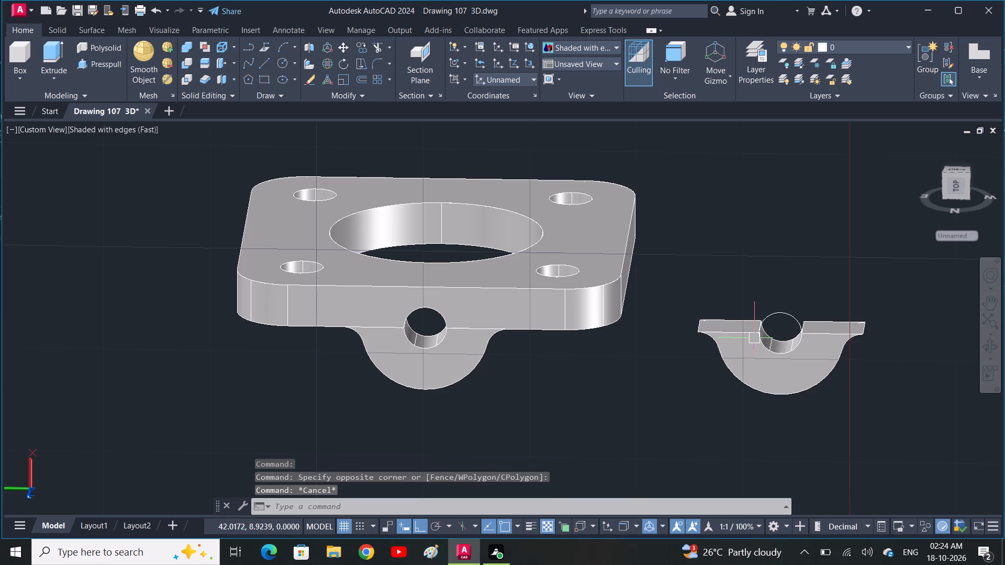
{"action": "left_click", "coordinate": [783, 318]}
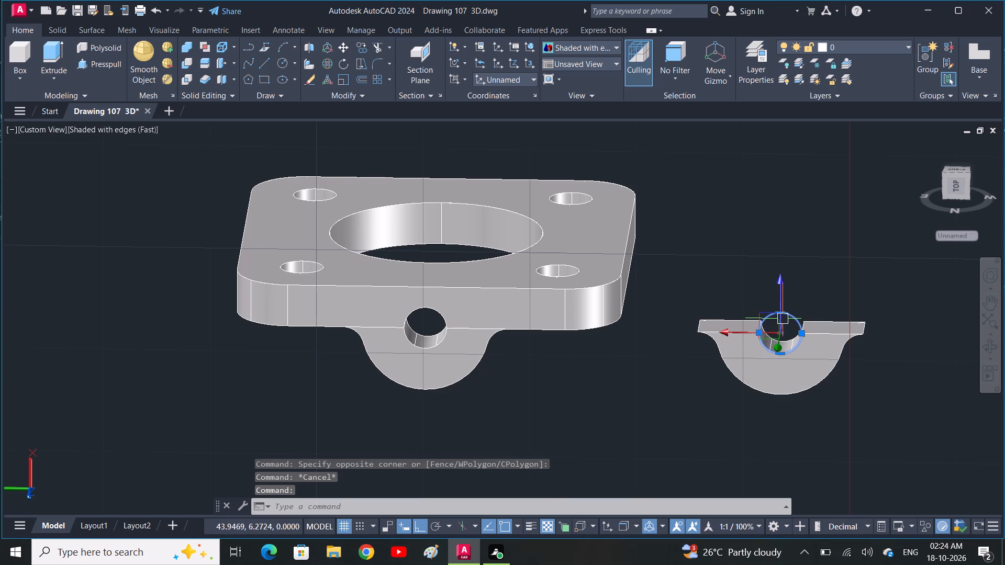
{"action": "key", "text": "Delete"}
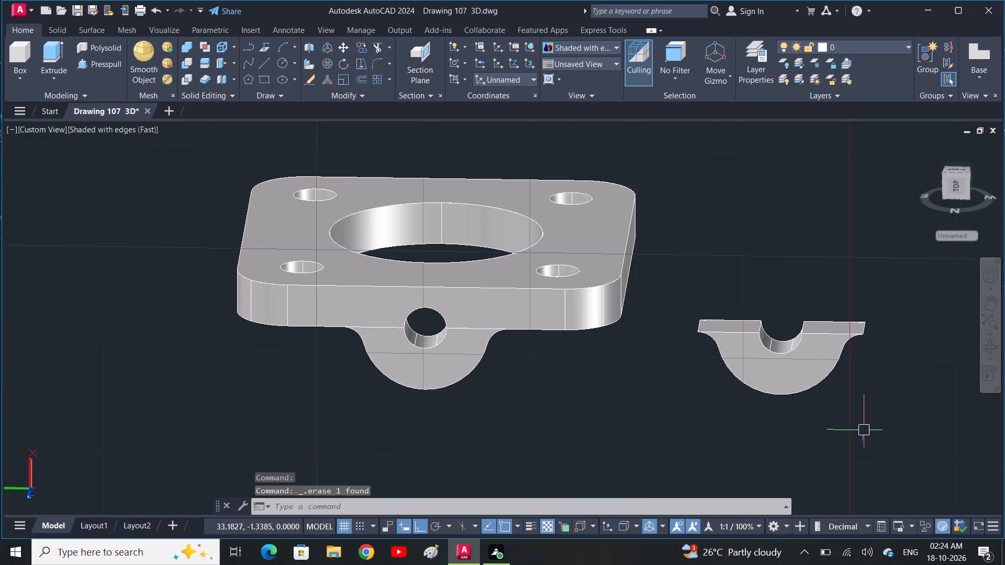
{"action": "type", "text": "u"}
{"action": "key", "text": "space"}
Move the copied lug and circle from the circle's centre to the midpoint of the lower edge on the plate's opposite side.
{"action": "left_click", "coordinate": [855, 422]}
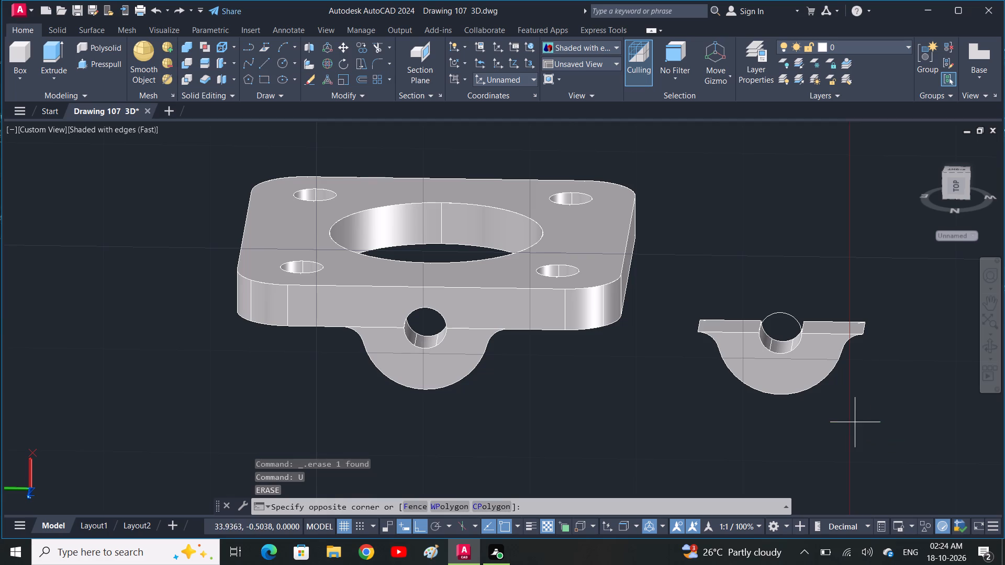
{"action": "left_click", "coordinate": [737, 282]}
{"action": "type", "text": "m"}
{"action": "key", "text": "space"}
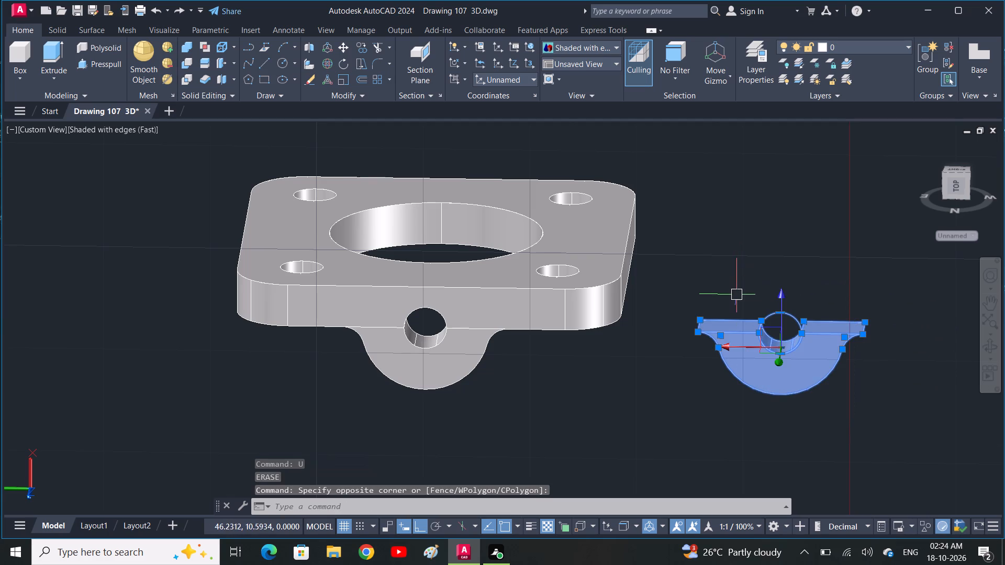
{"action": "left_click", "coordinate": [780, 334]}
{"action": "middle_click_drag", "start_coordinate": [757, 264], "coordinate": [756, 264], "text": "shift"}
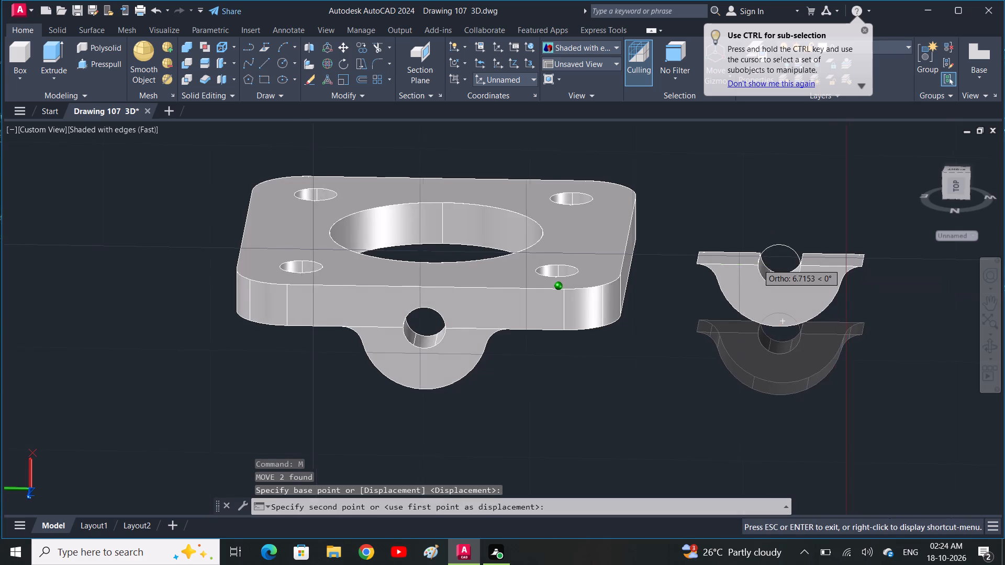
{"action": "middle_click_drag", "start_coordinate": [756, 264], "coordinate": [403, 313], "text": "shift"}
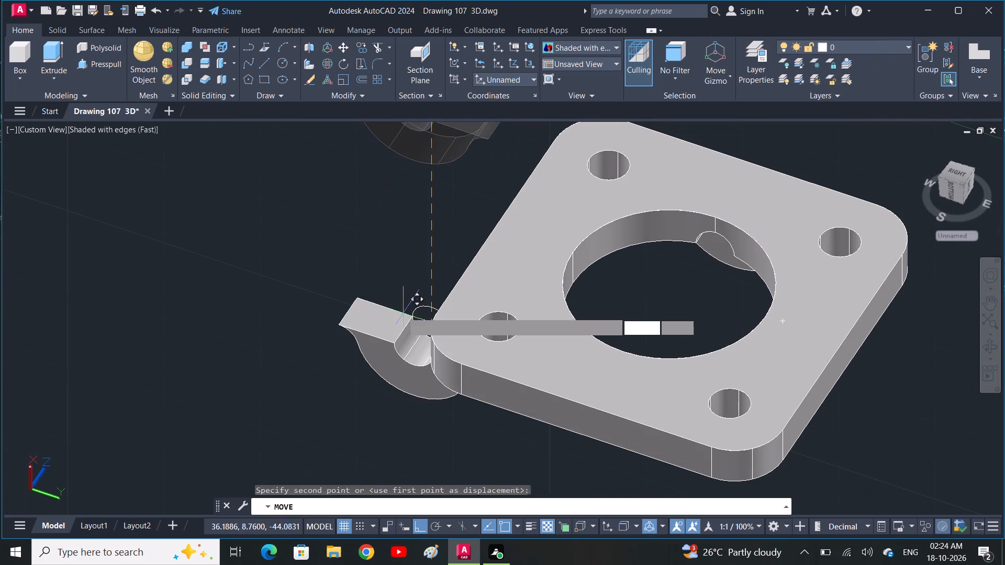
{"action": "middle_click_drag", "start_coordinate": [540, 423], "coordinate": [467, 343]}
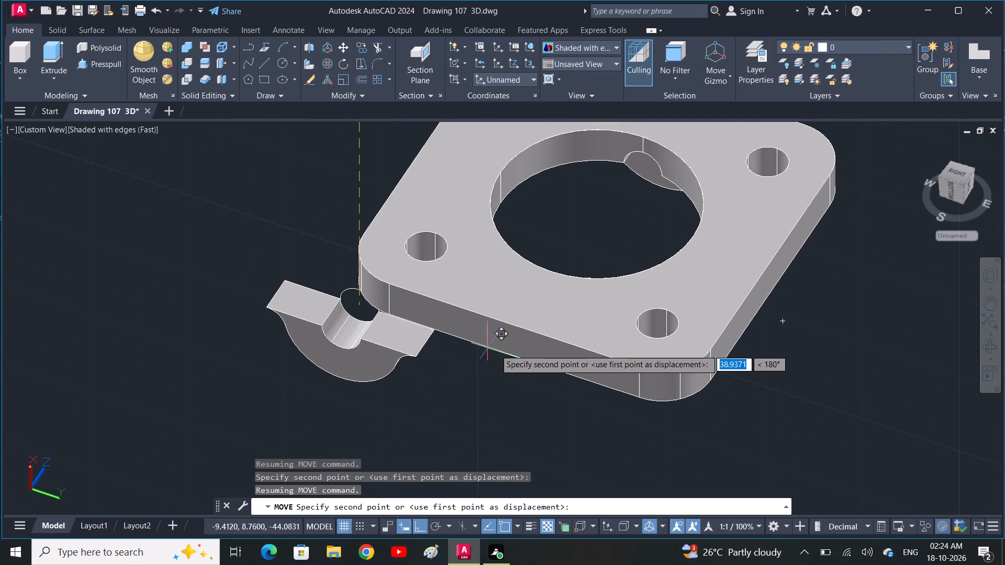
{"action": "left_click", "coordinate": [510, 357]}
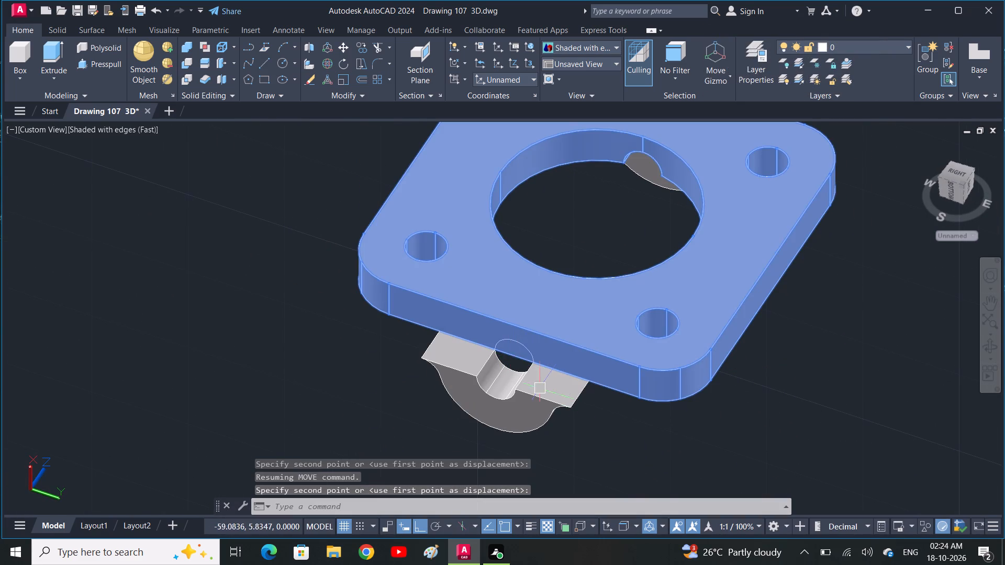
Move only the copied lug 4 units inward from its outer hole centre to the circle's centre, flush with the plate's side.
{"action": "left_click", "coordinate": [521, 413]}
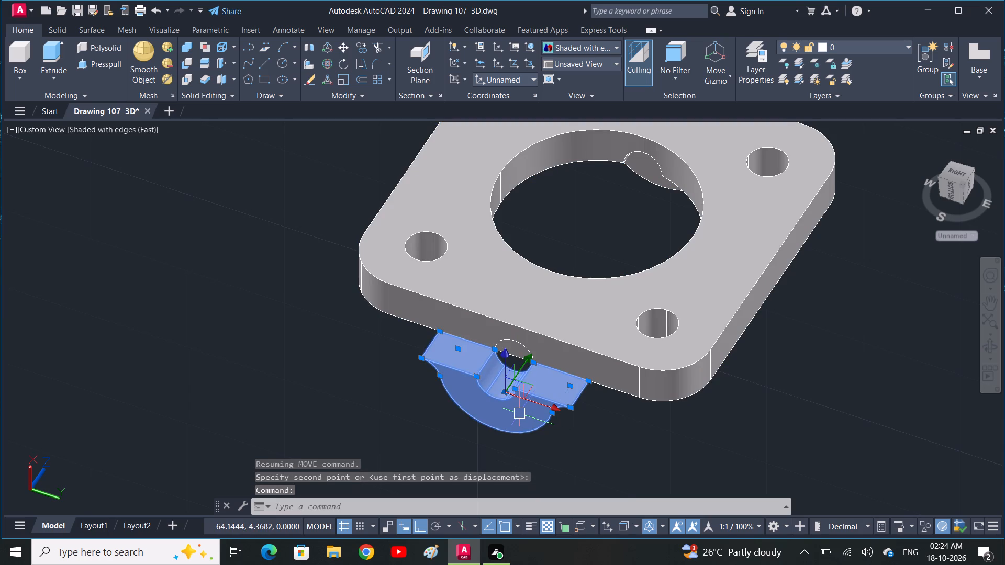
{"action": "type", "text": "m"}
{"action": "key", "text": "space"}
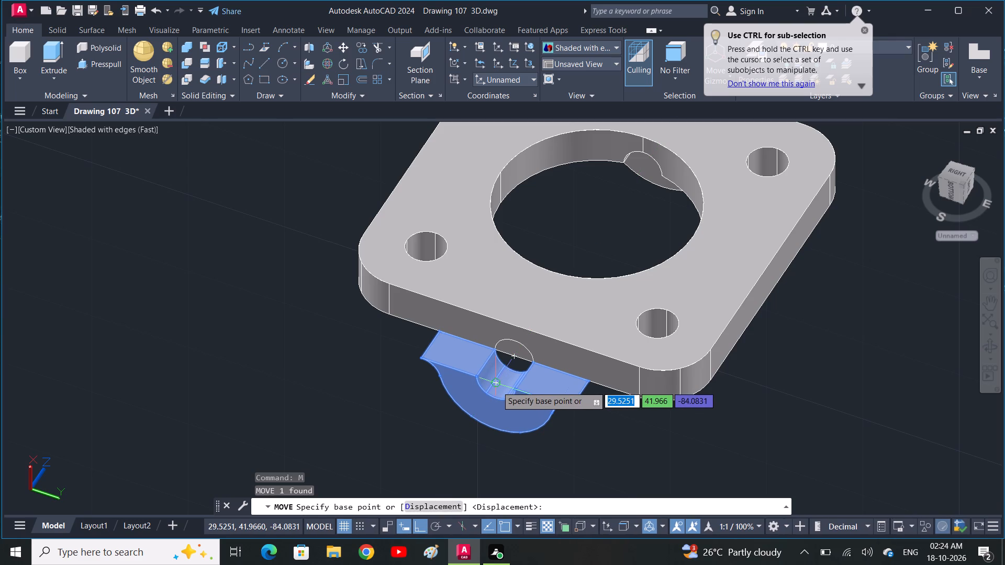
{"action": "left_click", "coordinate": [496, 386]}
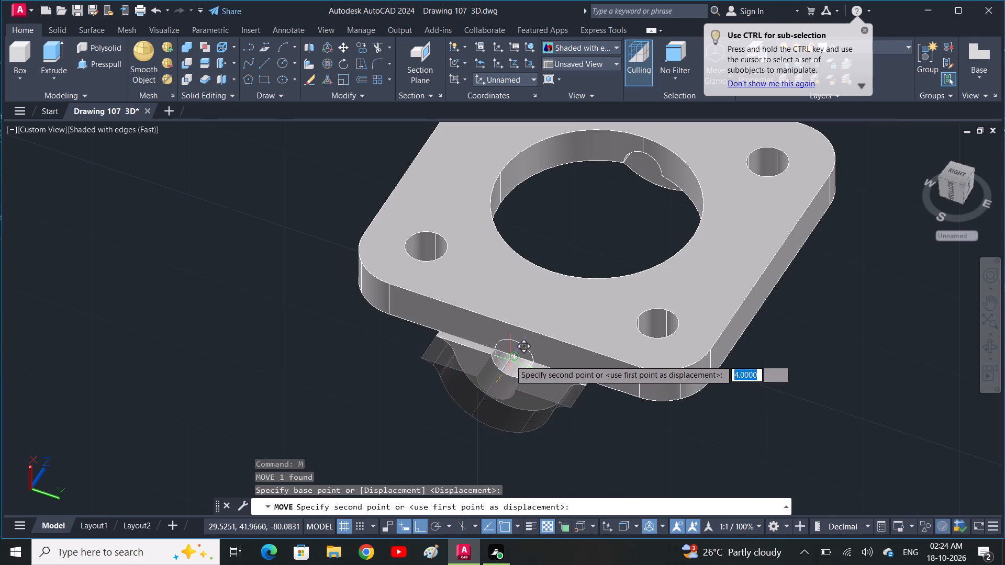
{"action": "left_click", "coordinate": [512, 355]}
Presspull the half-circle area on the plate's side face inward through the plate to complete the round hole above the lug.
{"action": "scroll", "coordinate": [516, 379], "scroll_direction": "up", "scroll_amount": 1}
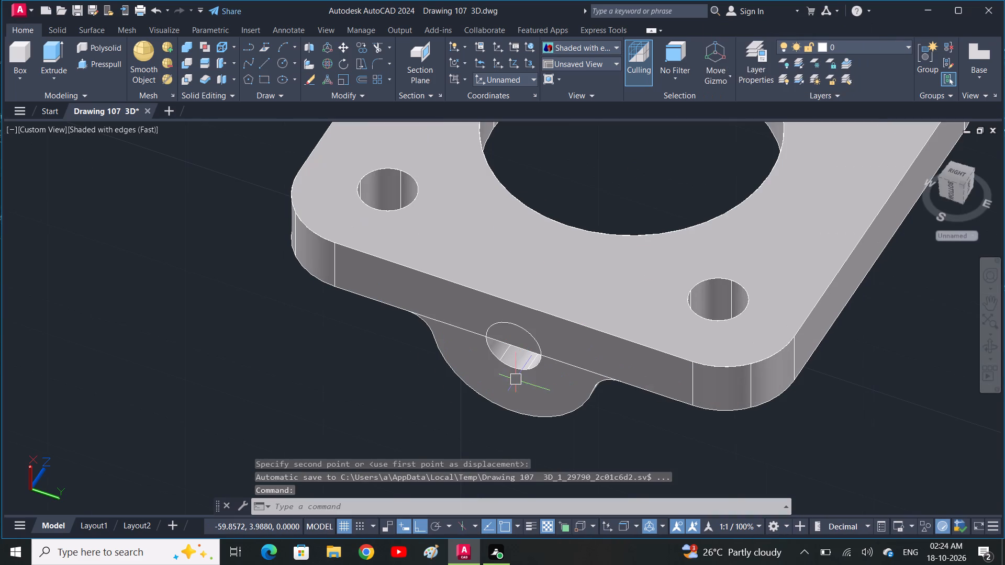
{"action": "left_click", "coordinate": [110, 65]}
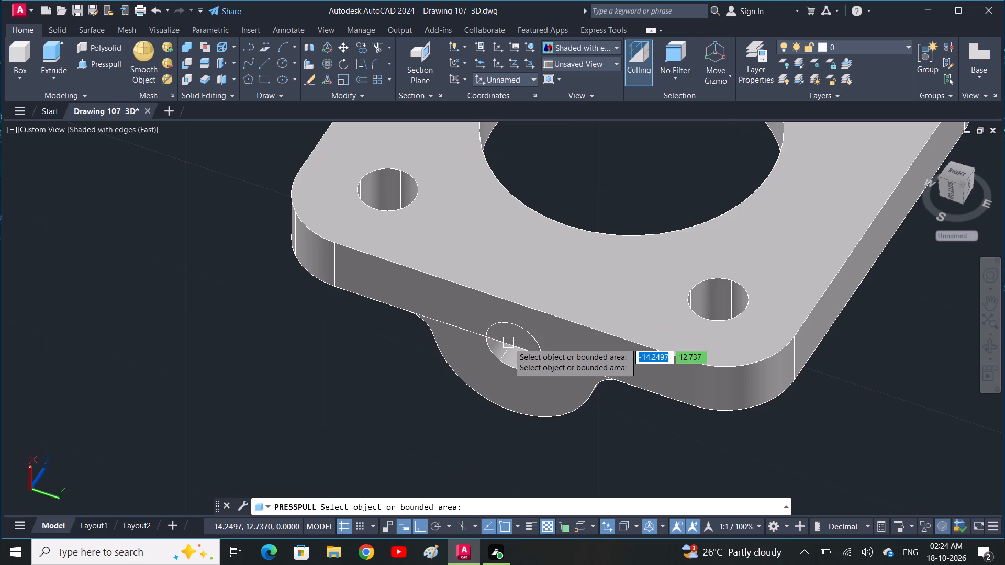
{"action": "left_click", "coordinate": [530, 345]}
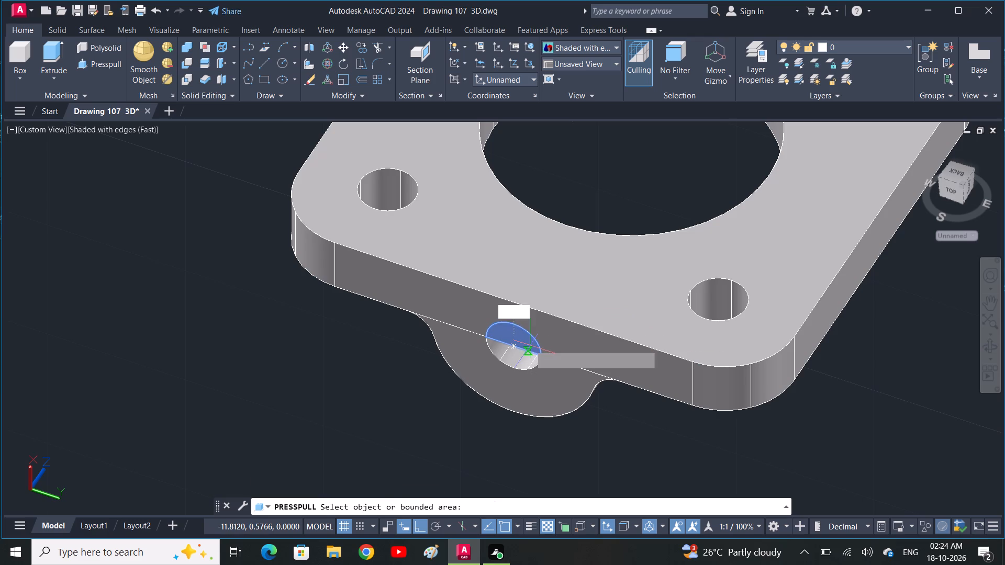
{"action": "left_click", "coordinate": [583, 205]}
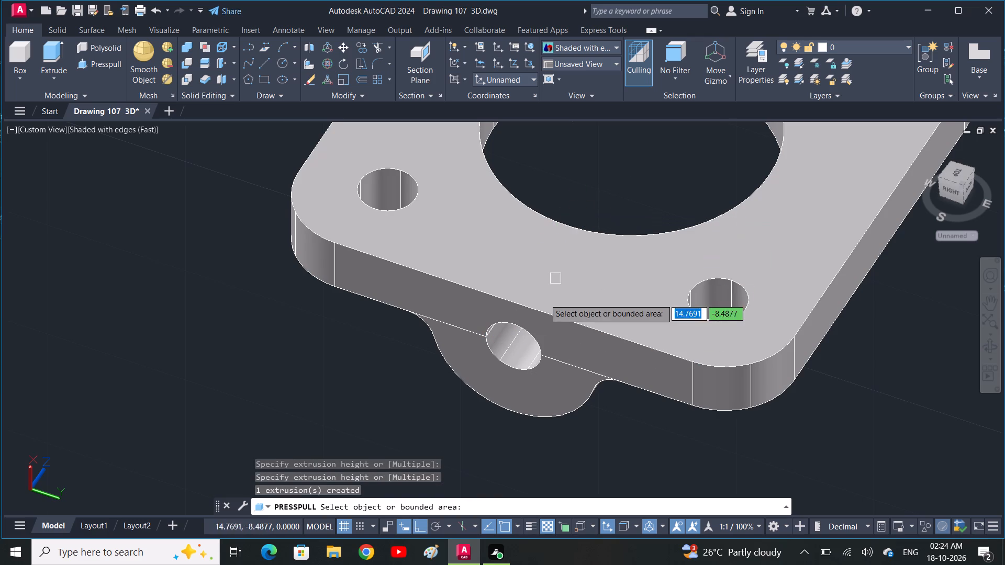
{"action": "key", "text": "Escape"}
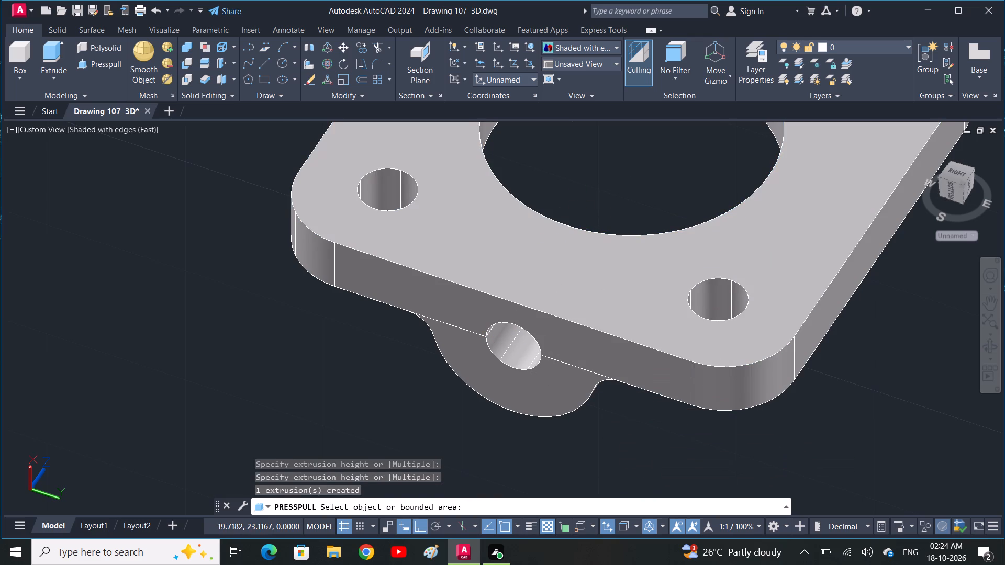
Examine the plate's two lugs and their side holes from several angles.
{"action": "scroll", "coordinate": [653, 449], "scroll_direction": "down", "scroll_amount": 1}
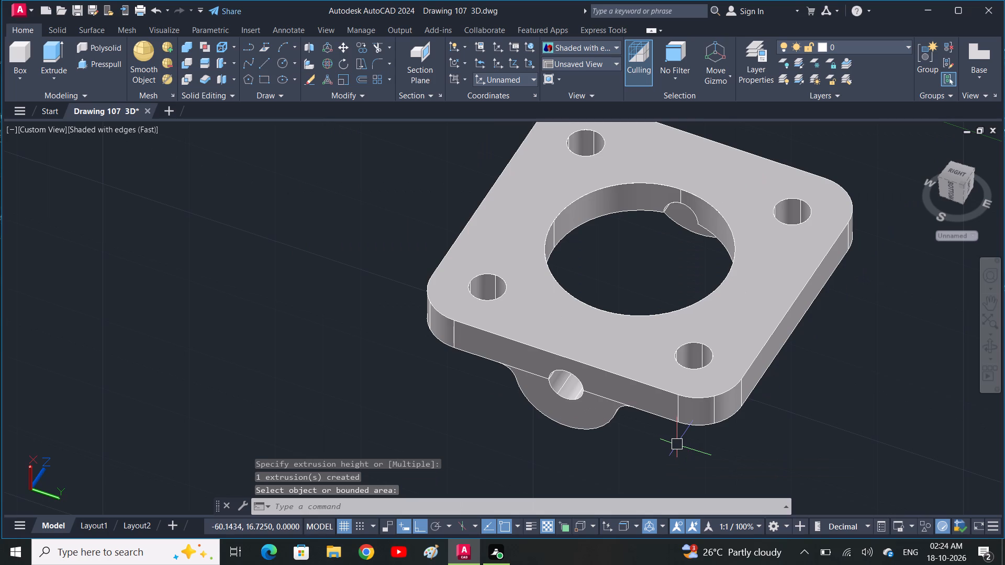
{"action": "middle_click_drag", "start_coordinate": [677, 442], "coordinate": [595, 347], "text": "shift"}
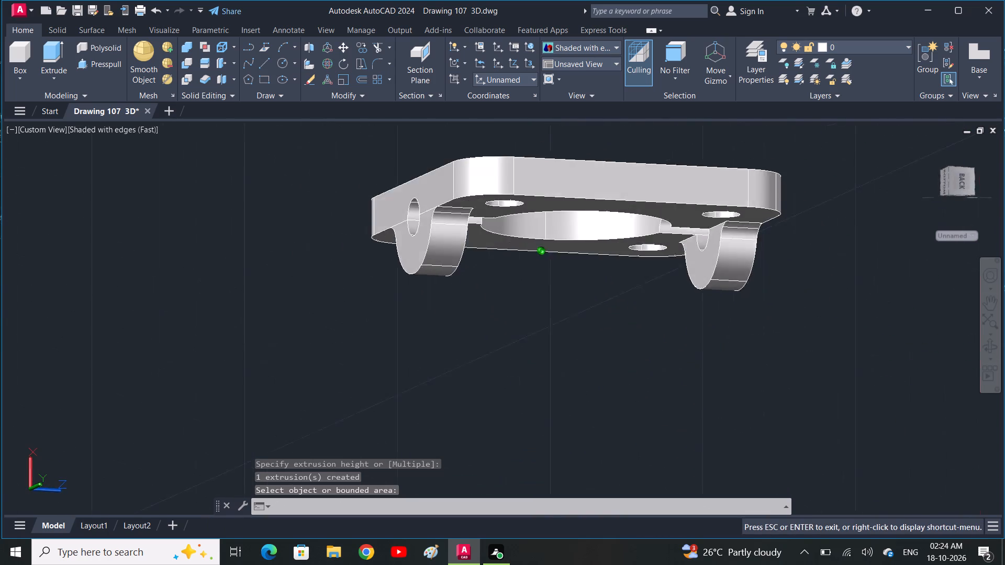
{"action": "middle_click_drag", "start_coordinate": [595, 347], "coordinate": [467, 377], "text": "shift"}
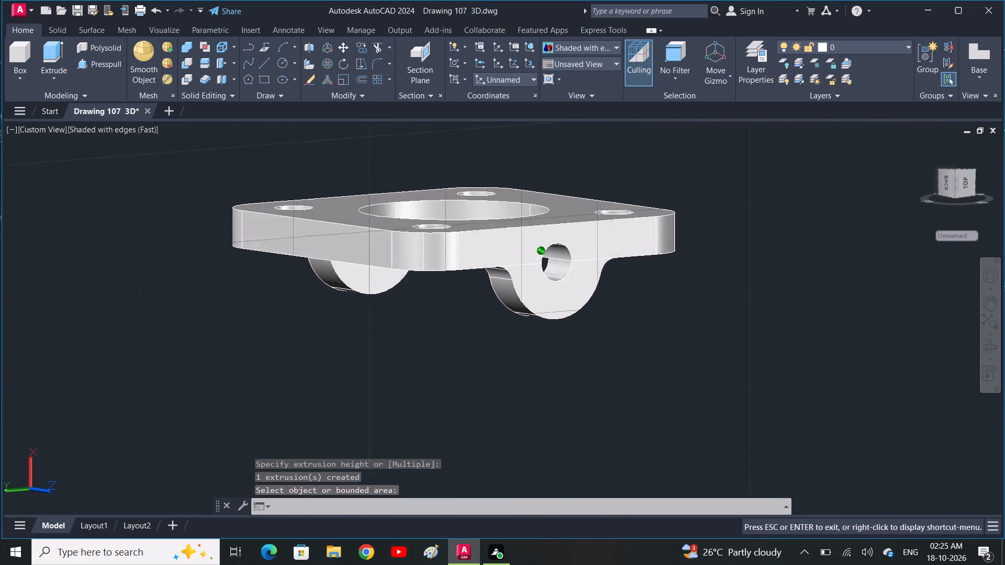
{"action": "middle_click_drag", "start_coordinate": [467, 377], "coordinate": [361, 413], "text": "shift"}
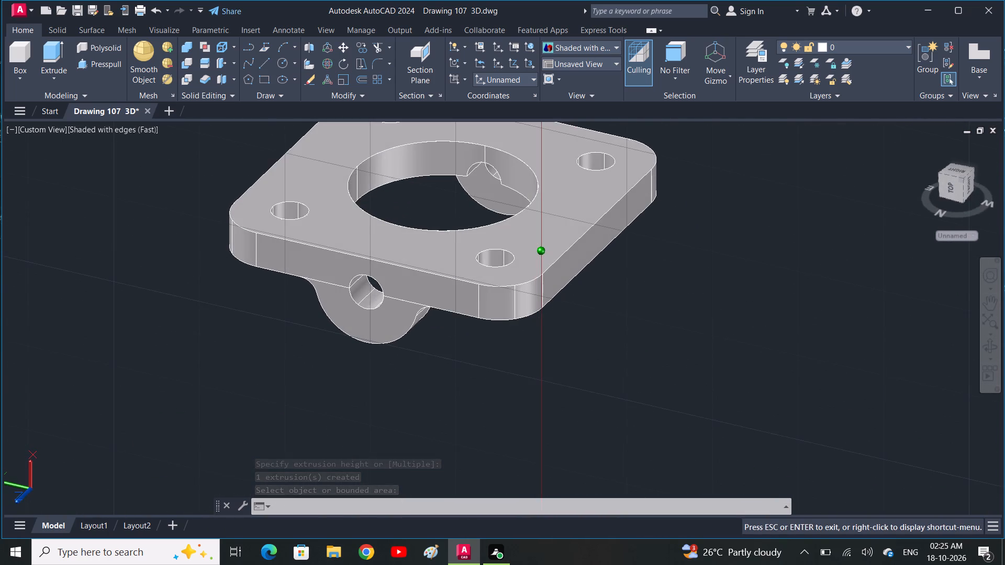
{"action": "middle_click_drag", "start_coordinate": [361, 413], "coordinate": [408, 360], "text": "shift"}
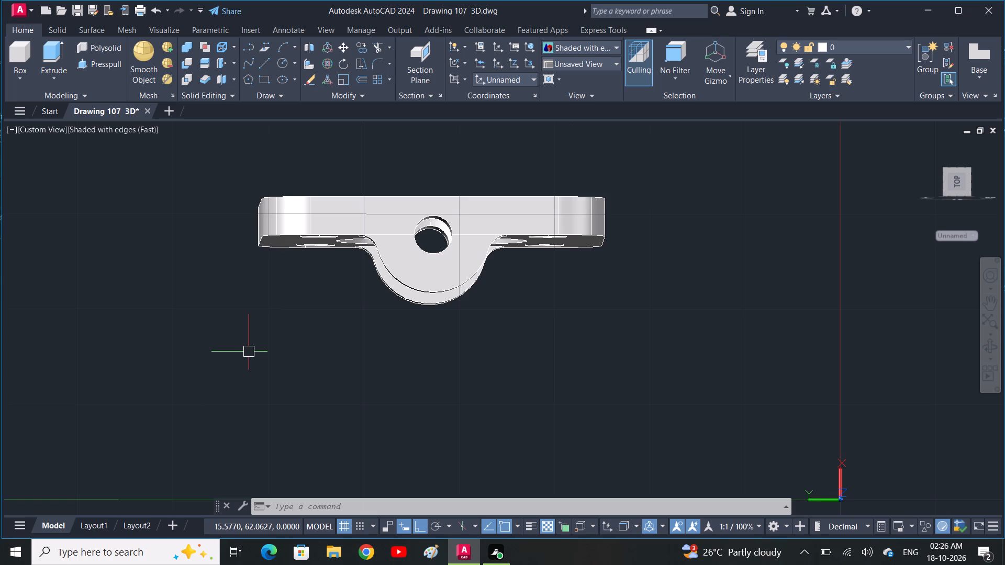
Move the solid L-shaped base with the half-round lug sideways, clear of the slotted cylinder and its profile outline.
{"action": "scroll", "coordinate": [465, 414], "scroll_direction": "down", "scroll_amount": 1}
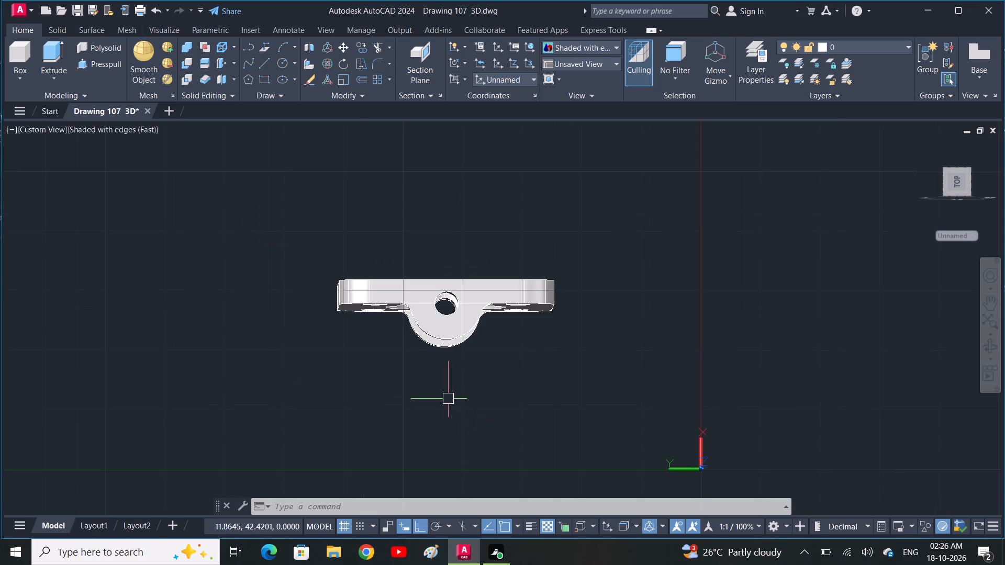
{"action": "middle_click", "coordinate": [449, 377]}
{"action": "scroll", "coordinate": [450, 375], "scroll_direction": "down", "scroll_amount": 4}
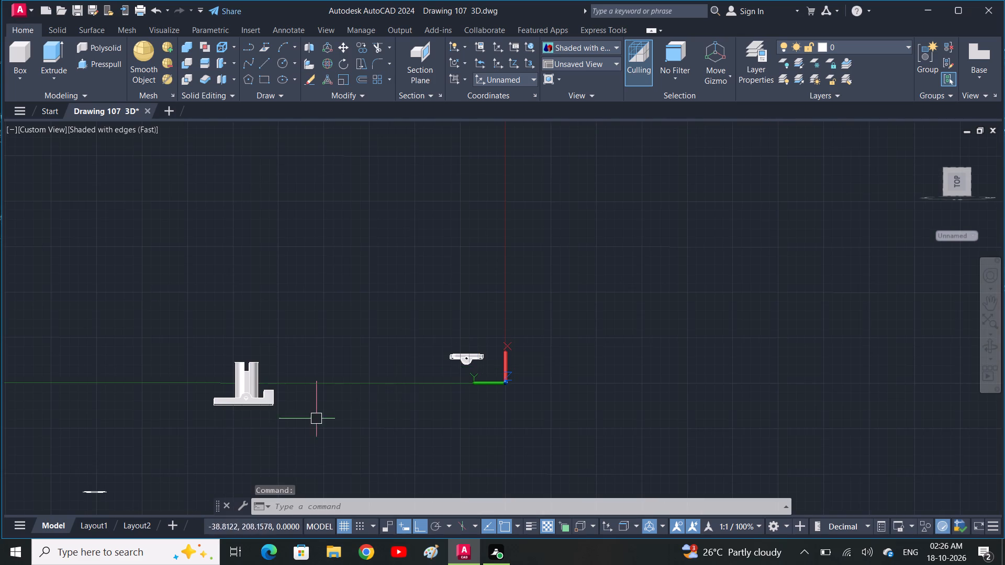
{"action": "scroll", "coordinate": [241, 421], "scroll_direction": "up", "scroll_amount": 3}
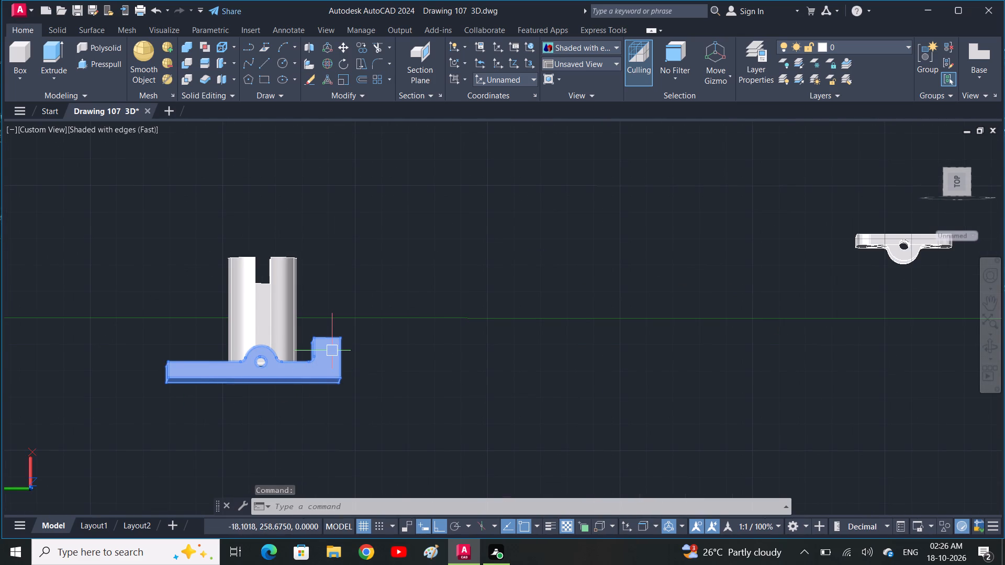
{"action": "left_click", "coordinate": [332, 347]}
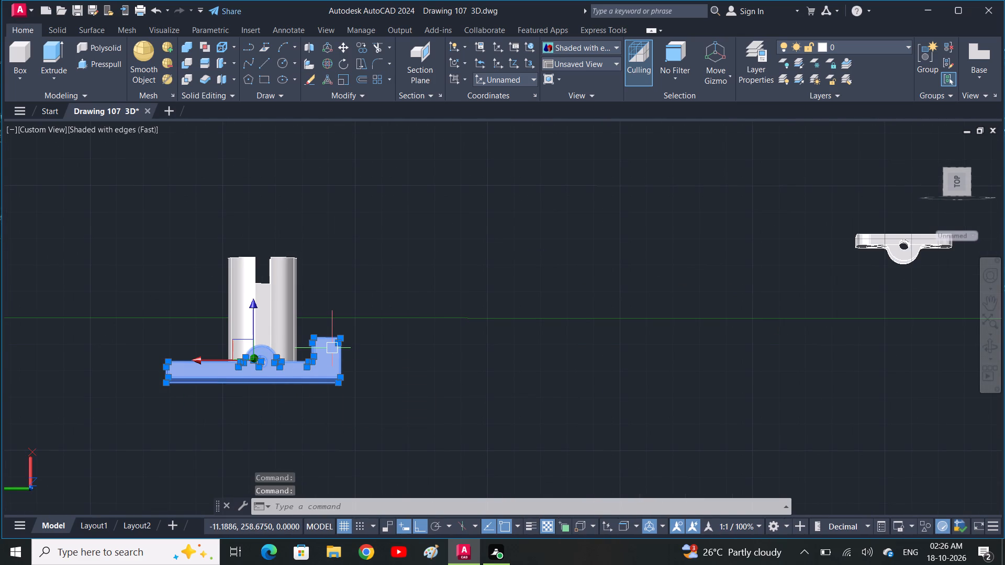
{"action": "scroll", "coordinate": [332, 365], "scroll_direction": "up", "scroll_amount": 3}
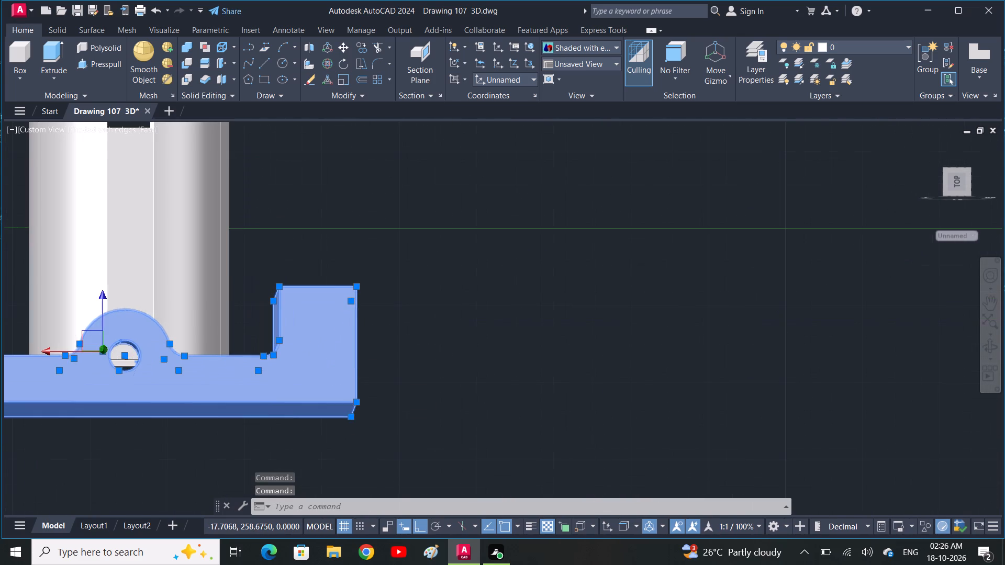
{"action": "key", "text": "Escape"}
{"action": "left_click", "coordinate": [308, 370]}
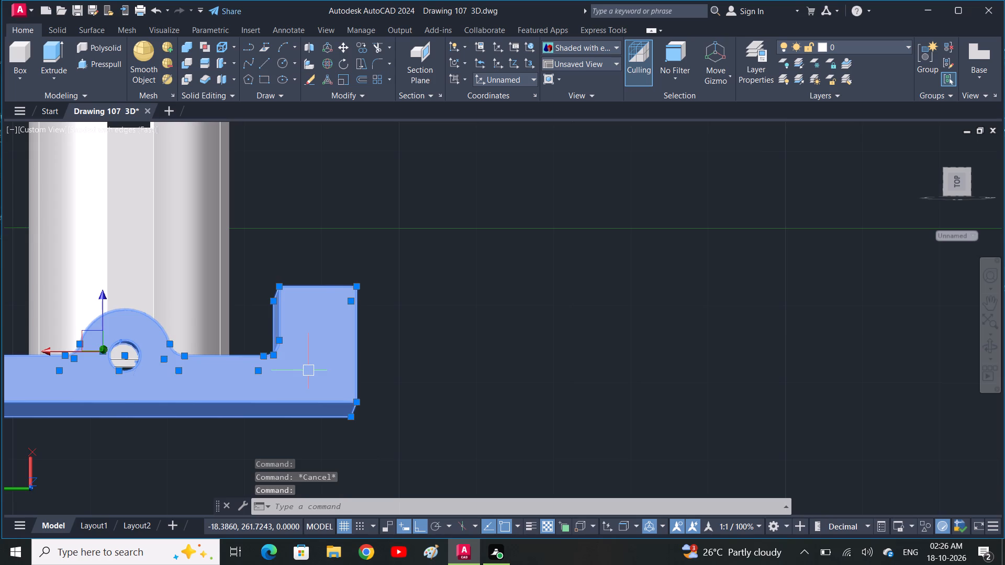
{"action": "middle_click_drag", "start_coordinate": [309, 352], "coordinate": [328, 306]}
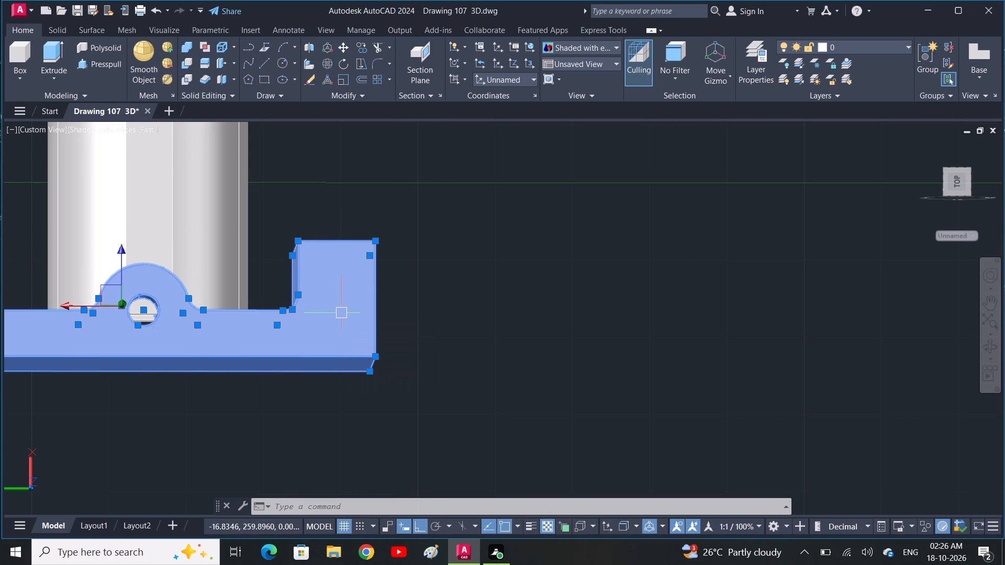
{"action": "left_click_drag", "start_coordinate": [342, 321], "coordinate": [473, 298]}
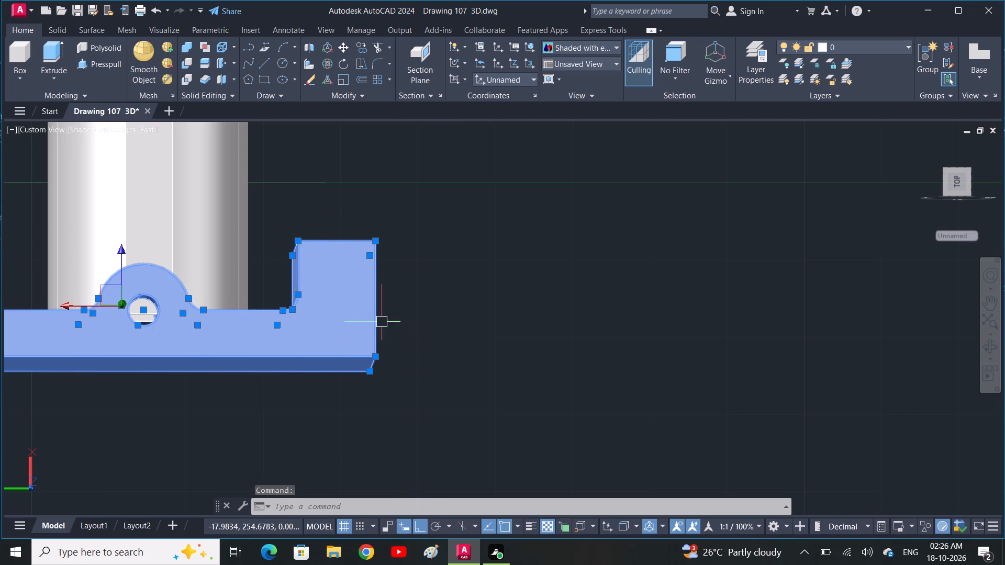
{"action": "left_click_drag", "start_coordinate": [473, 298], "coordinate": [913, 301]}
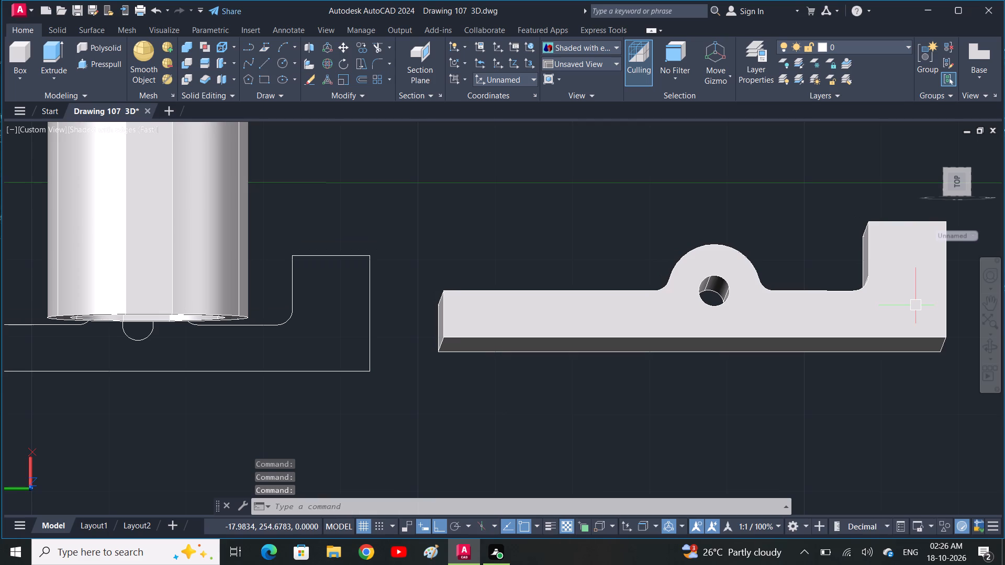
Copy the base's profile outline from its inner corner fillet straight sideways to the free space beyond the moved solid.
{"action": "left_click", "coordinate": [367, 344]}
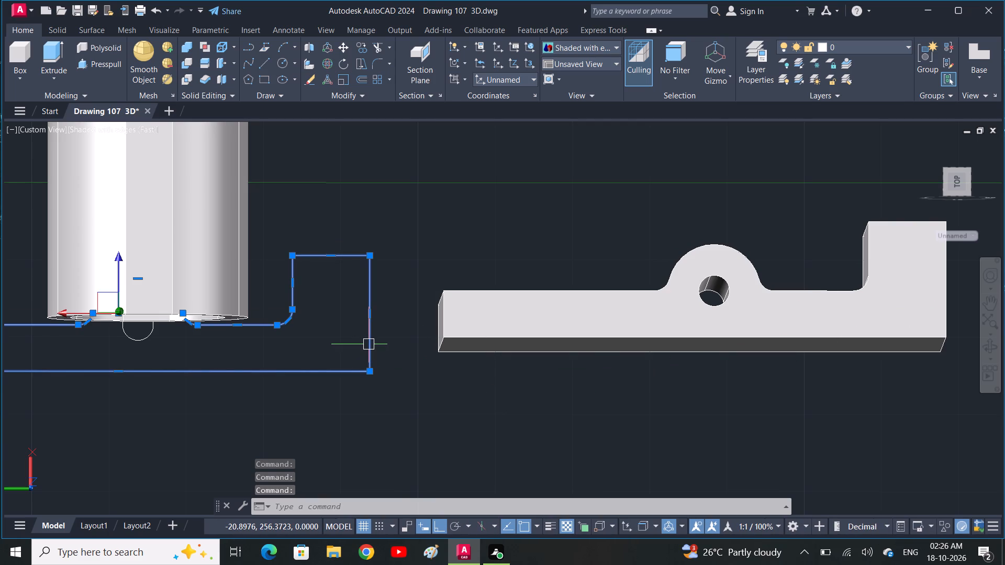
{"action": "key", "text": "c"}
{"action": "key", "text": "o"}
{"action": "key", "text": "space"}
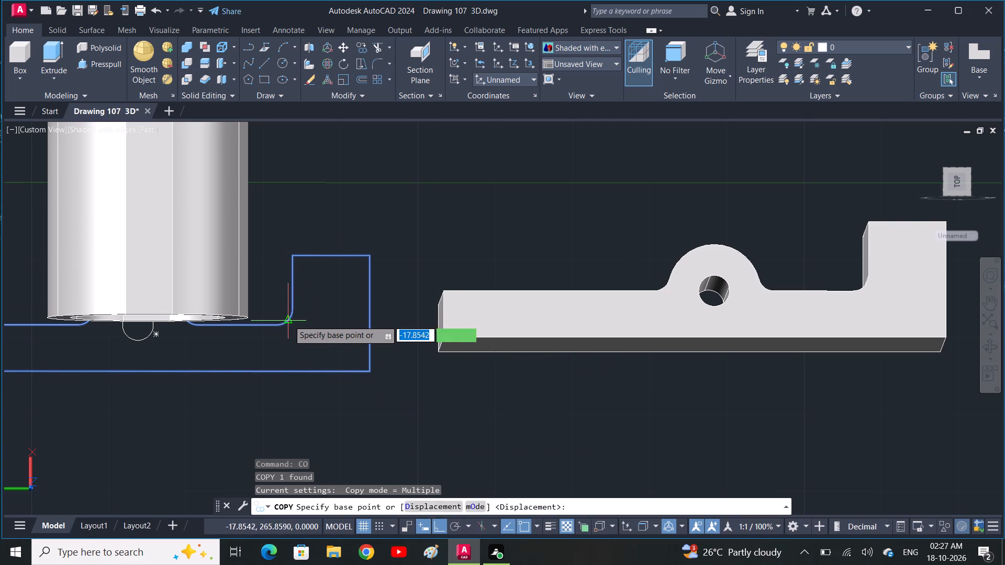
{"action": "left_click", "coordinate": [287, 320]}
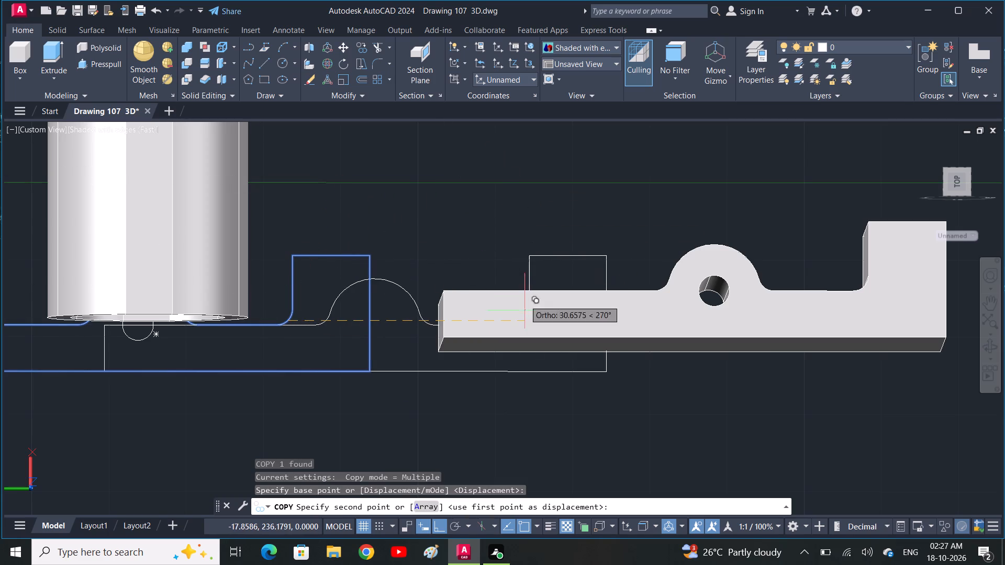
{"action": "middle_click_drag", "start_coordinate": [524, 317], "coordinate": [430, 180]}
{"action": "scroll", "coordinate": [414, 195], "scroll_direction": "down", "scroll_amount": 1}
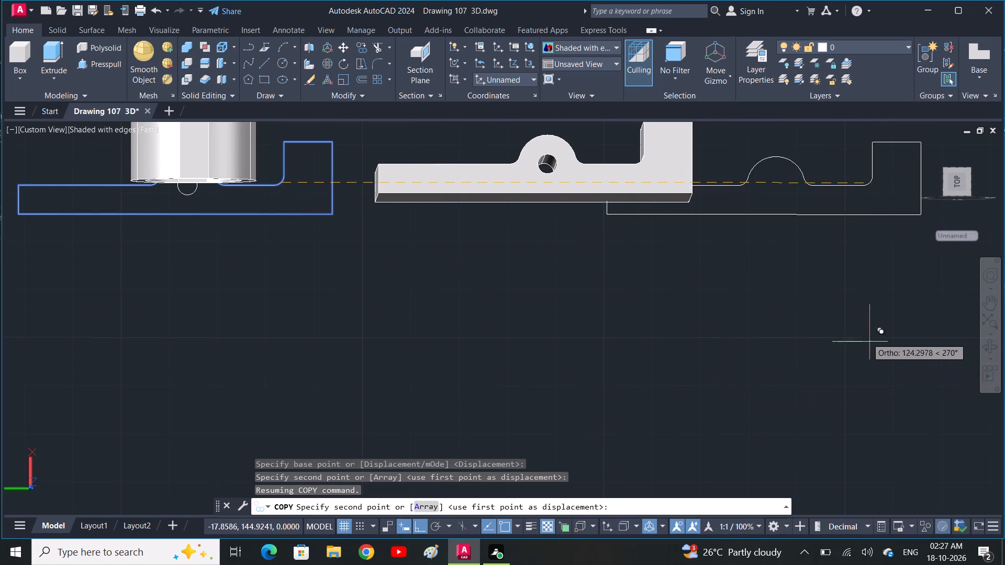
{"action": "middle_click_drag", "start_coordinate": [843, 325], "coordinate": [301, 218]}
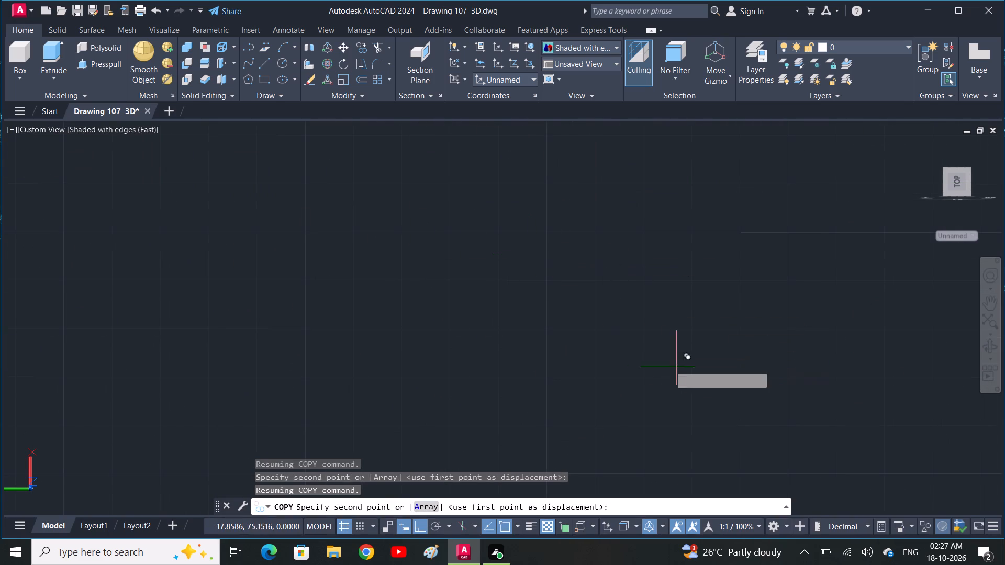
{"action": "left_click", "coordinate": [685, 317]}
{"action": "scroll", "coordinate": [631, 305], "scroll_direction": "down", "scroll_amount": 2}
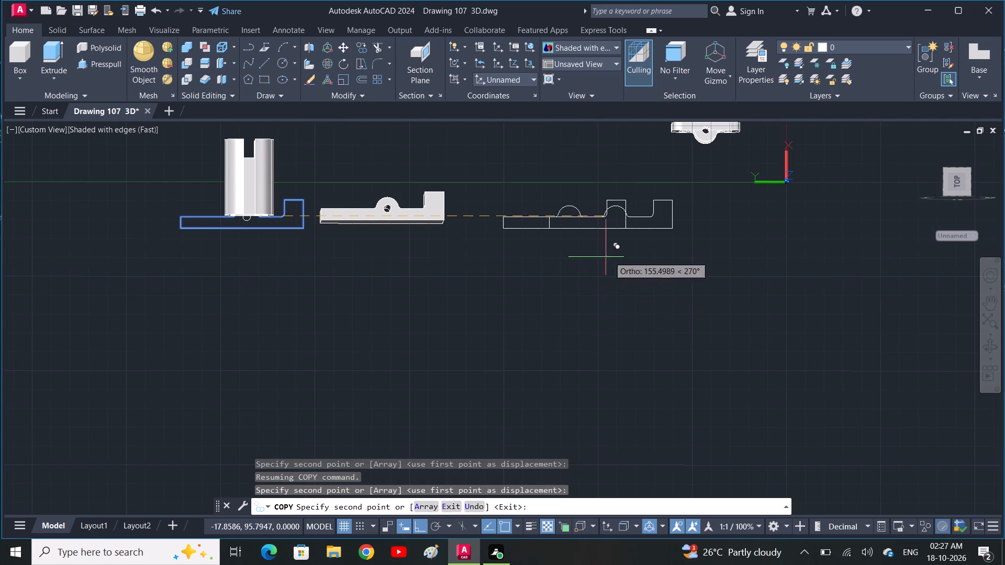
{"action": "key", "text": "Escape"}
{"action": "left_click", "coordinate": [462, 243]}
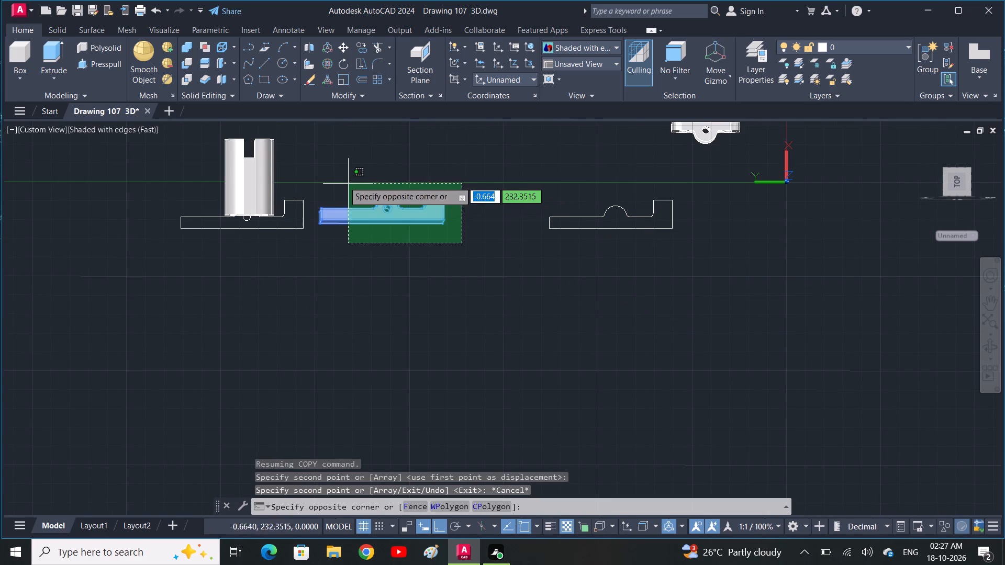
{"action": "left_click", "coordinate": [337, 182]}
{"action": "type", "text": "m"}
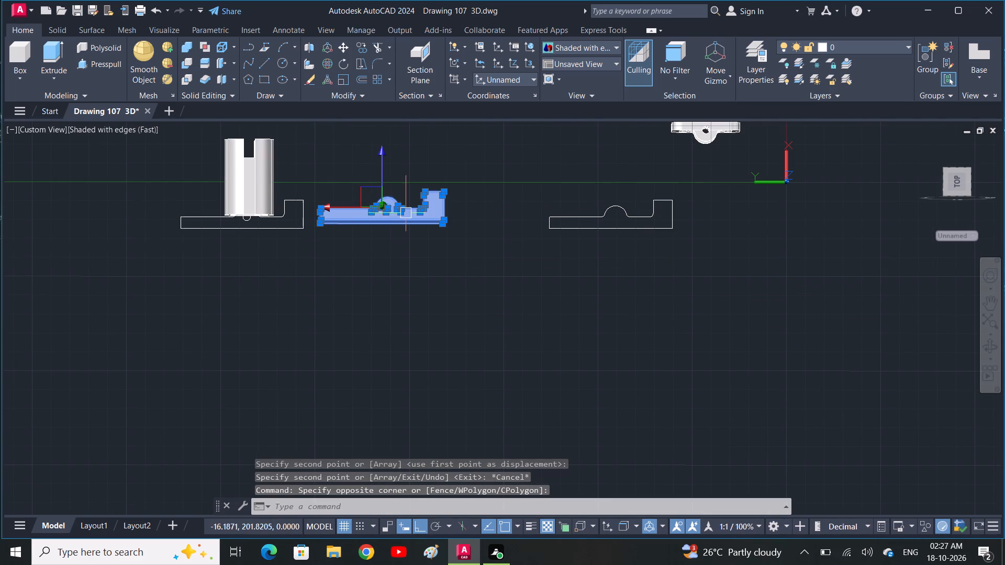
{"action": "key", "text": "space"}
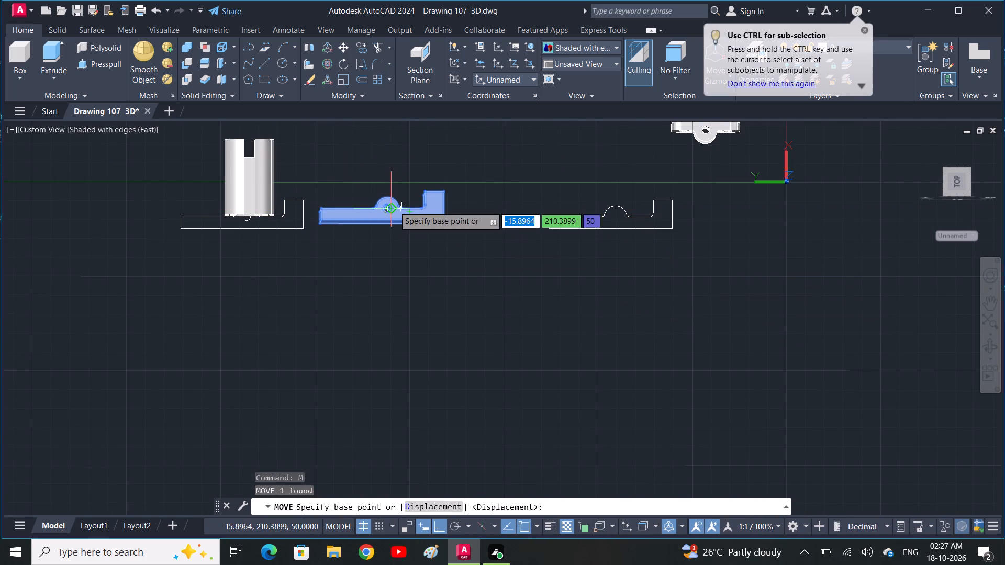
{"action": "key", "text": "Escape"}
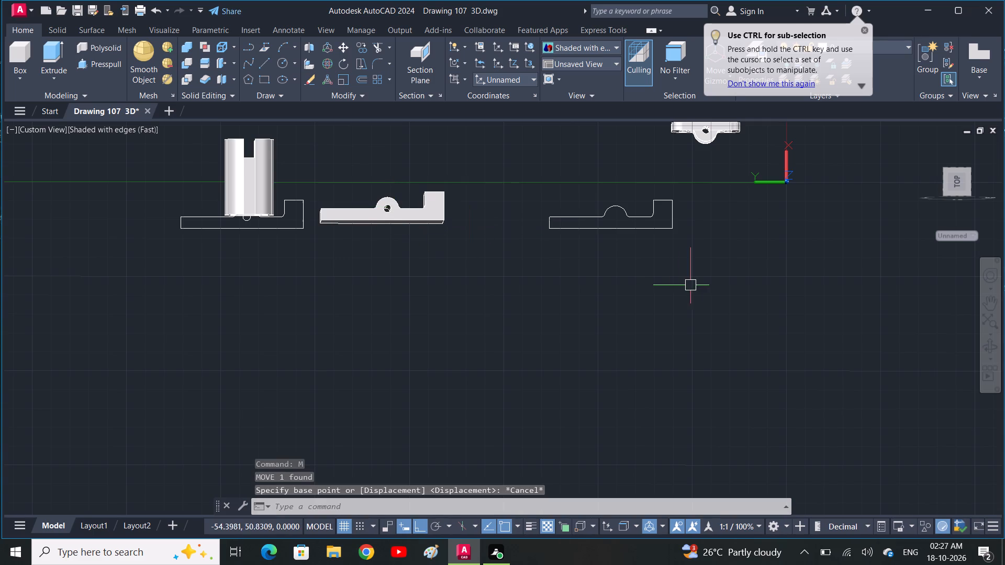
Copy the separated base profile outline in the free space to the clipboard.
{"action": "left_click_drag", "start_coordinate": [705, 279], "coordinate": [703, 273]}
{"action": "left_click", "coordinate": [573, 180]}
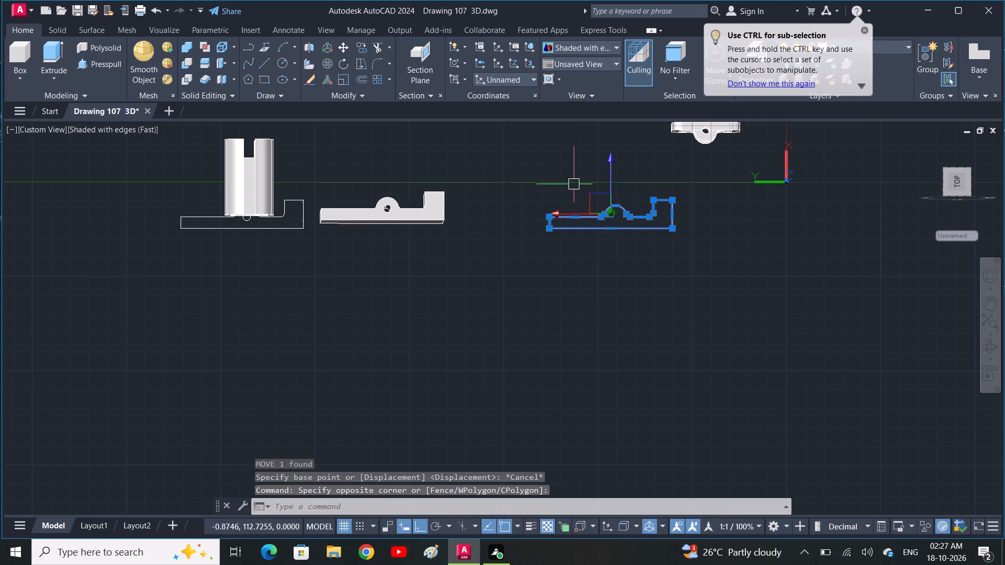
{"action": "key", "text": "ctrl+c"}
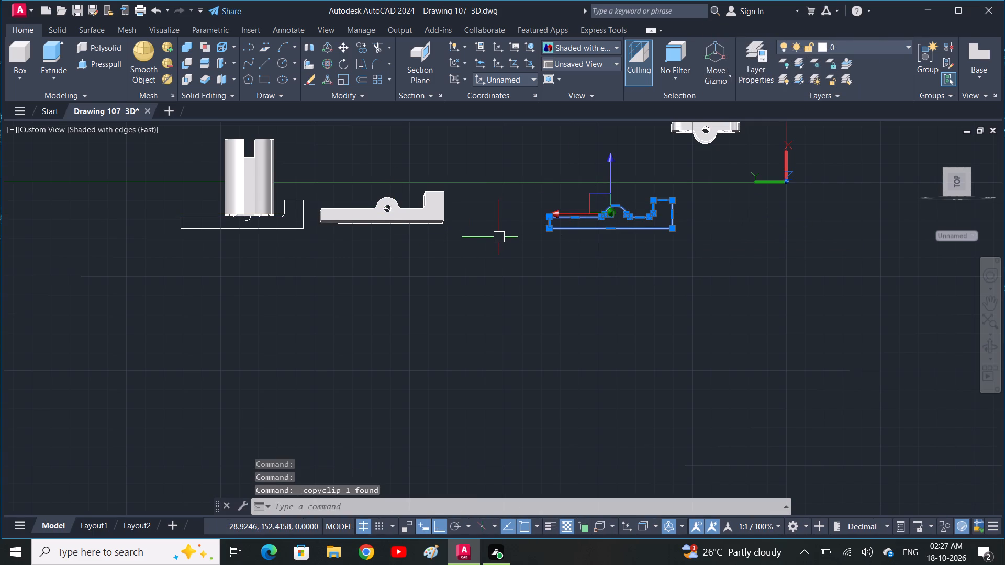
Undo the recent copying and moving back to the solid base together with the slotted cylinder.
{"action": "type", "text": "u"}
{"action": "key", "text": "space"}
{"action": "key", "text": "space"}
{"action": "key", "text": "space"}
{"action": "key", "text": "space"}
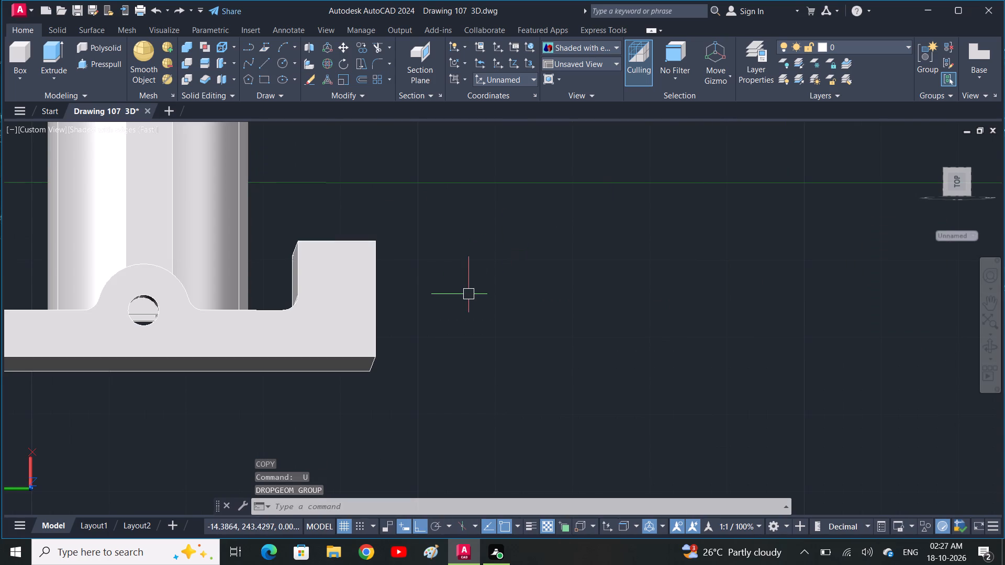
Paste the base profile outline into the free space between the base assembly and the plate with lugs.
{"action": "scroll", "coordinate": [468, 299], "scroll_direction": "down", "scroll_amount": 2}
{"action": "middle_click_drag", "start_coordinate": [509, 394], "coordinate": [477, 392]}
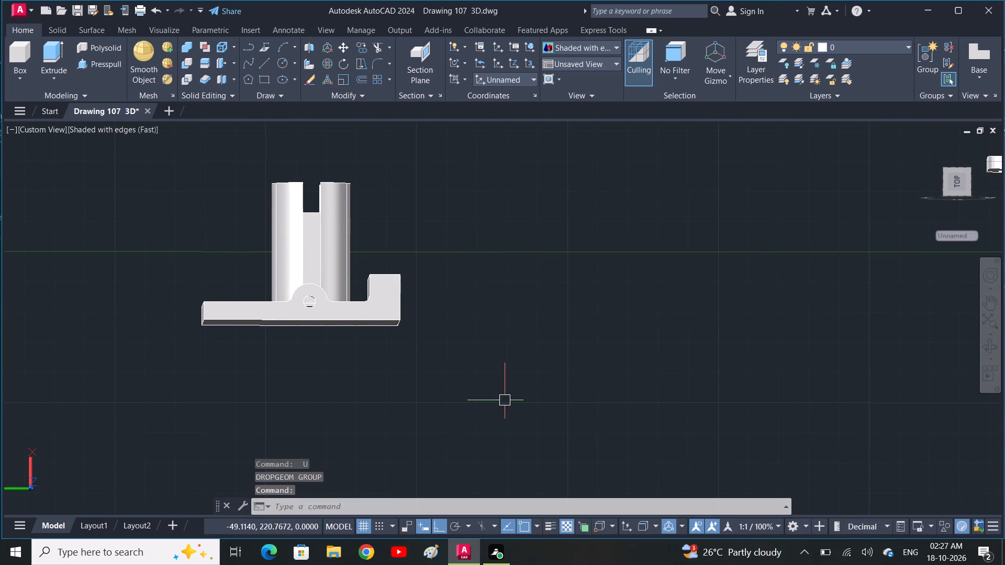
{"action": "middle_click_drag", "start_coordinate": [505, 400], "coordinate": [308, 420]}
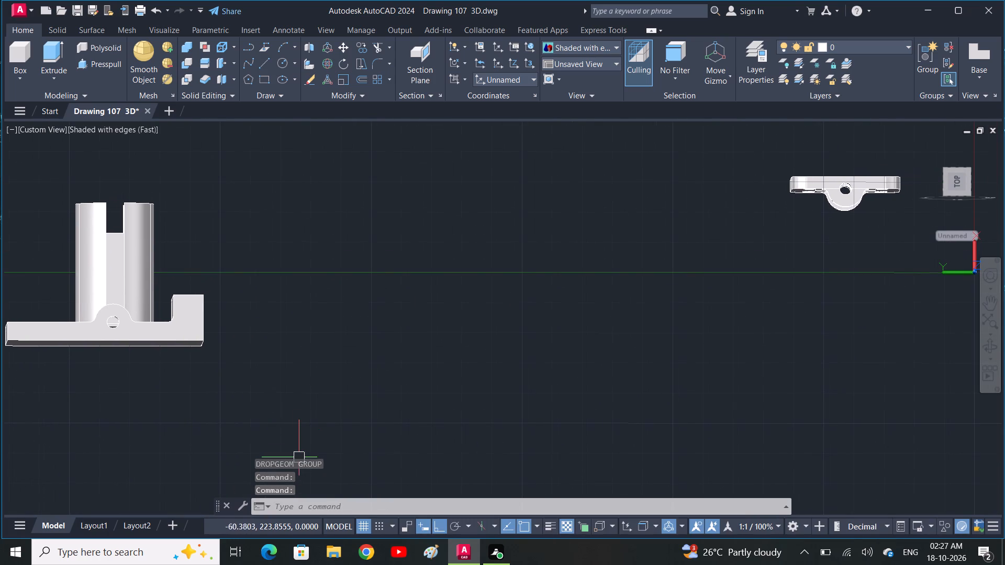
{"action": "key", "text": "ctrl+c"}
{"action": "key", "text": "ctrl+v"}
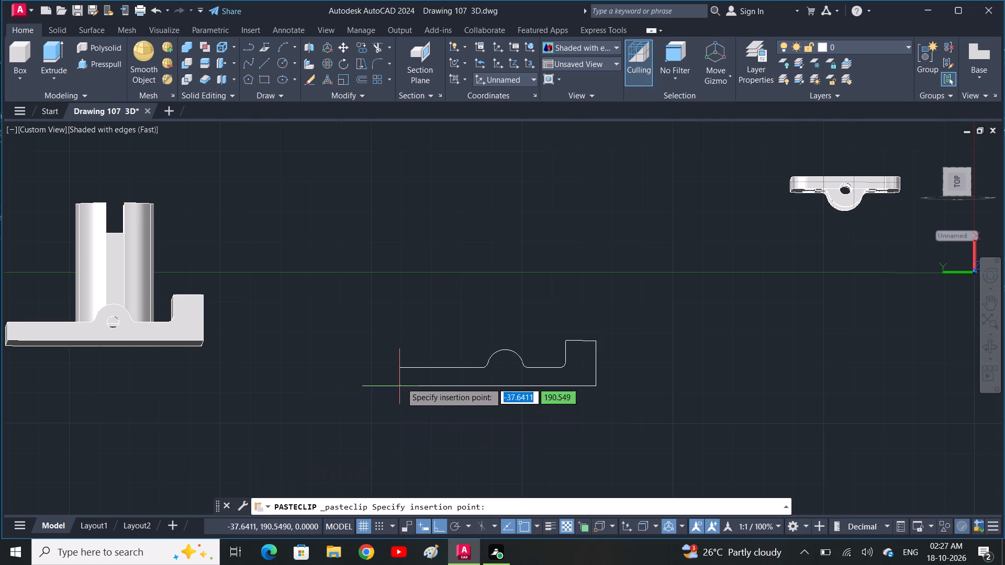
{"action": "left_click", "coordinate": [401, 381]}
{"action": "key", "text": "Escape"}
{"action": "scroll", "coordinate": [500, 402], "scroll_direction": "up", "scroll_amount": 2}
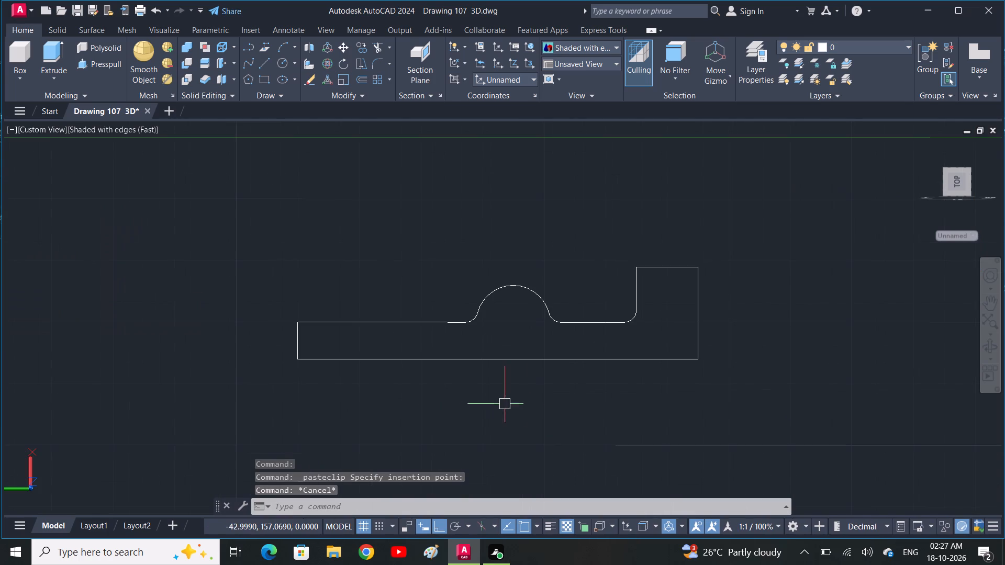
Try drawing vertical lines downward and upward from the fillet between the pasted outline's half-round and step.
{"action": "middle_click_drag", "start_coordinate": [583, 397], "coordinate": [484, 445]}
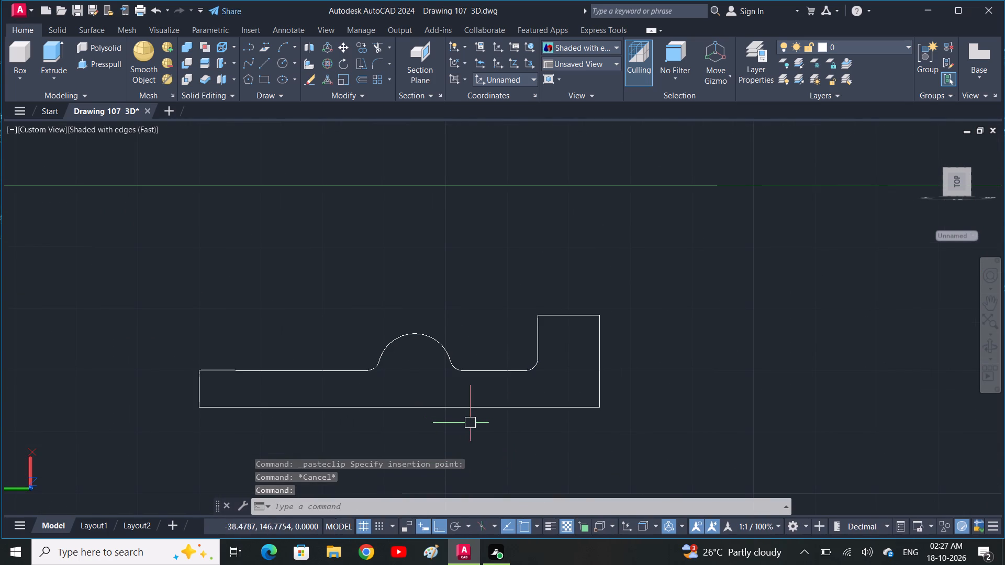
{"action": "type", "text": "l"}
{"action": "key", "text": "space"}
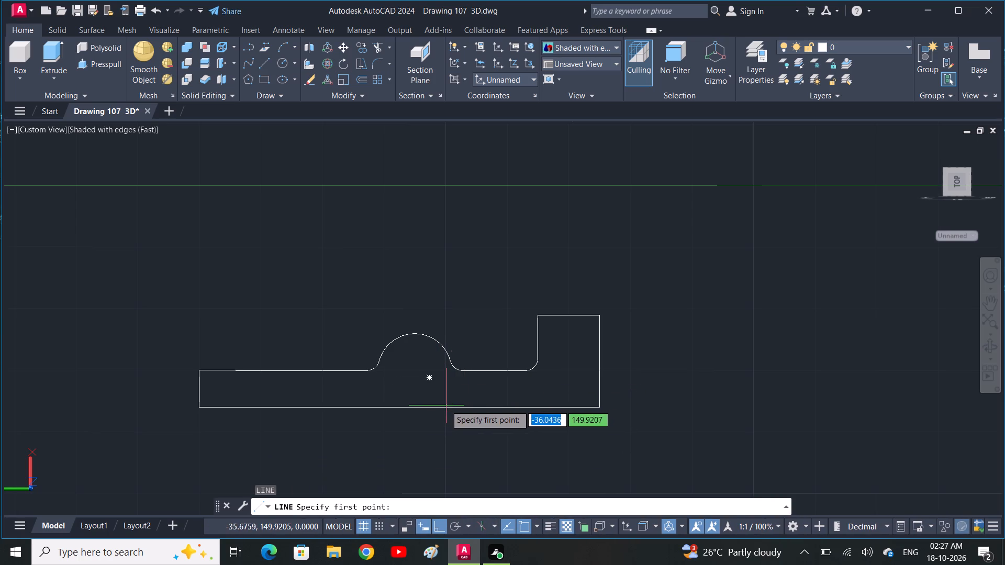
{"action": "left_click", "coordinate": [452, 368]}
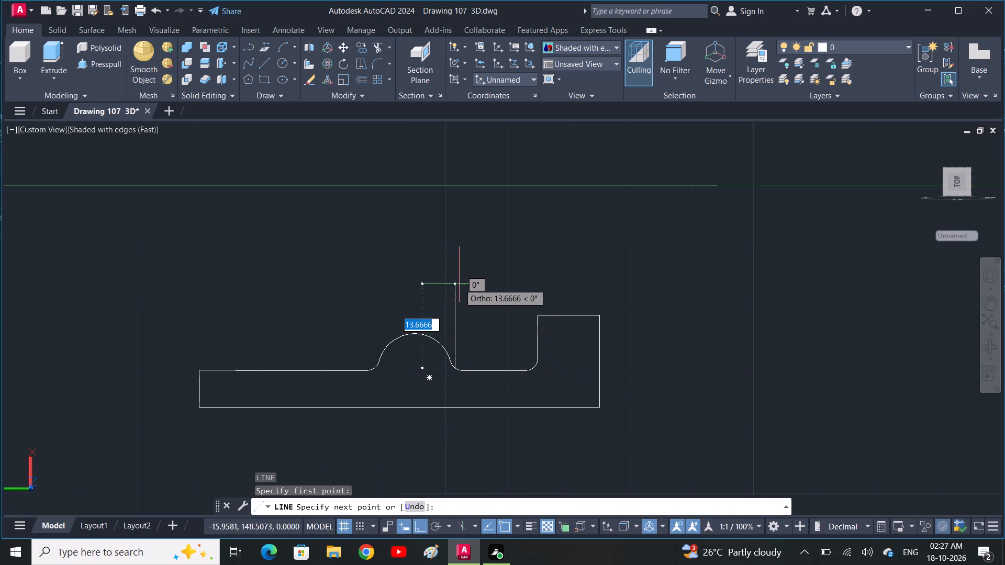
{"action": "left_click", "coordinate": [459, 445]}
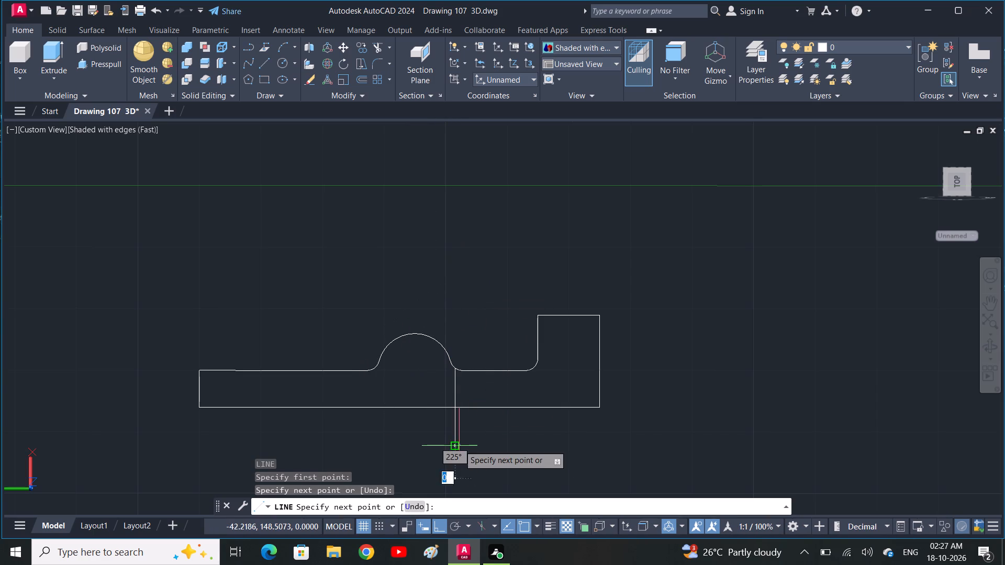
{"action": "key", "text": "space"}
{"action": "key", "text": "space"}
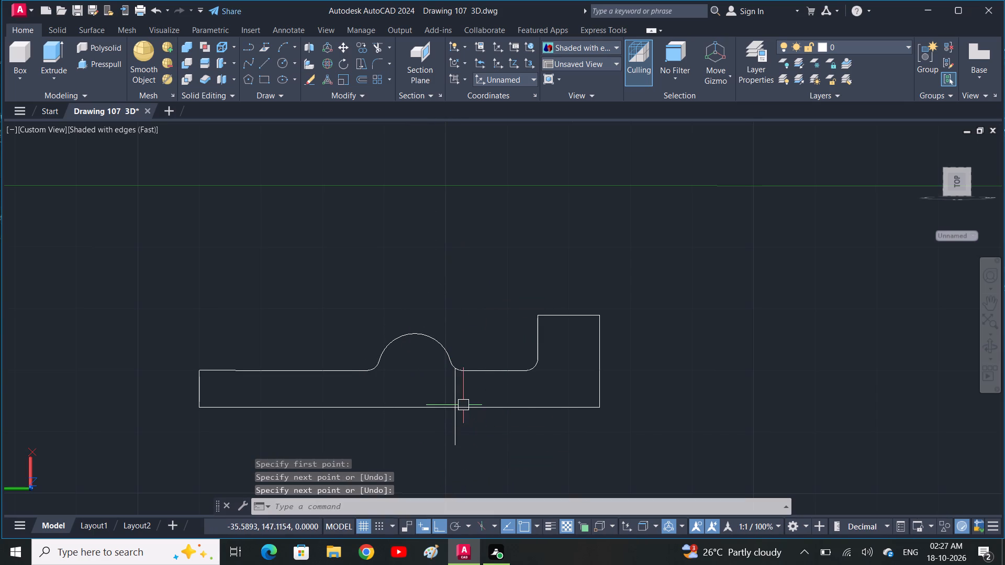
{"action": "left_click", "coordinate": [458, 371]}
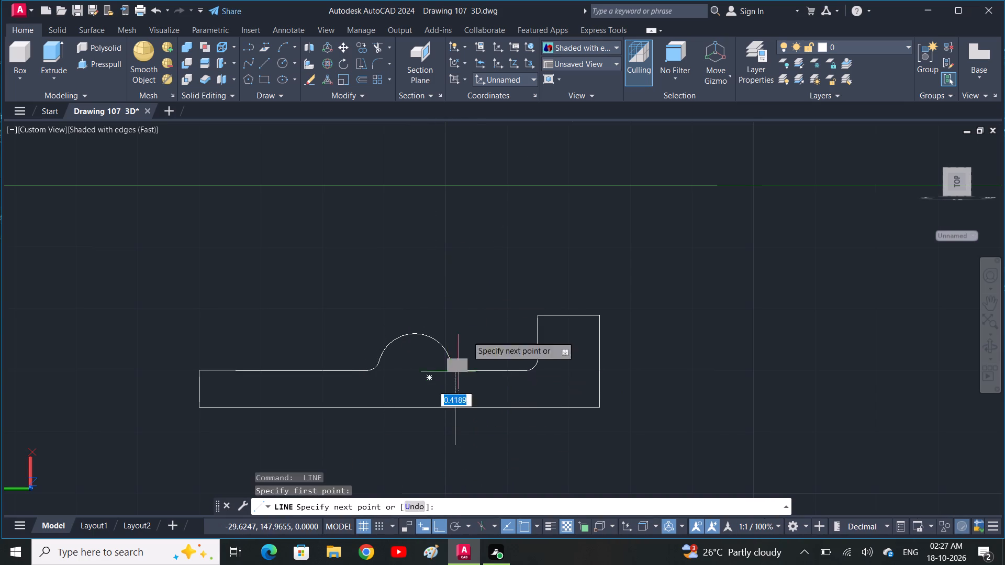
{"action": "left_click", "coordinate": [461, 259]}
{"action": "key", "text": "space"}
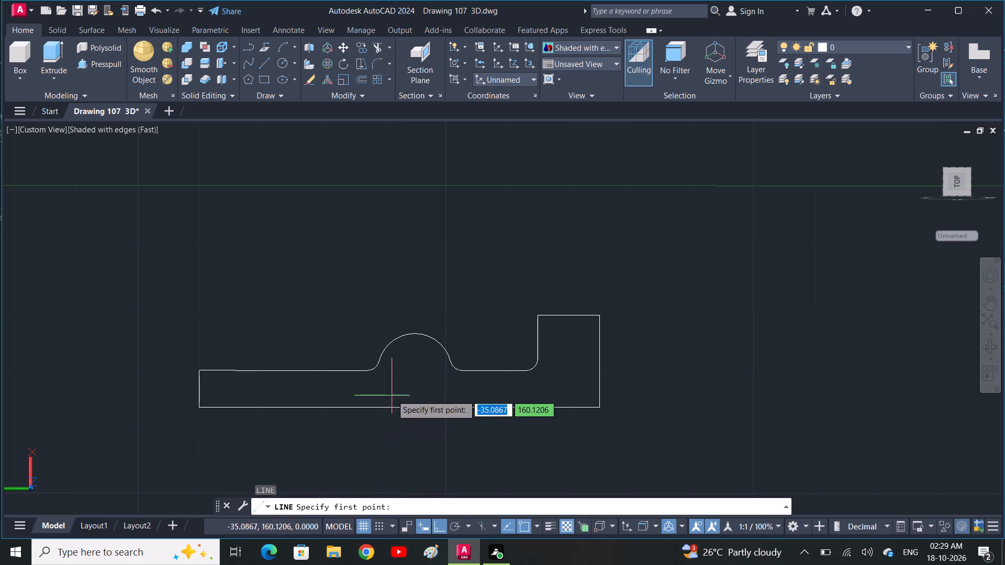
Draw a line about 14 units long straight up from the half-round fillet's end on the recess floor.
{"action": "left_click", "coordinate": [465, 368]}
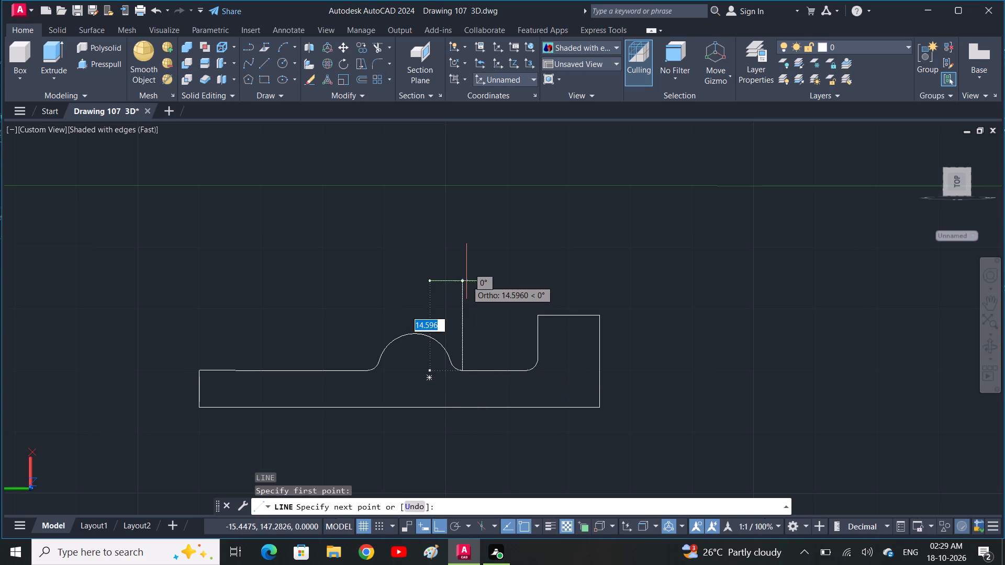
{"action": "key", "text": "2"}
{"action": "key", "text": "0"}
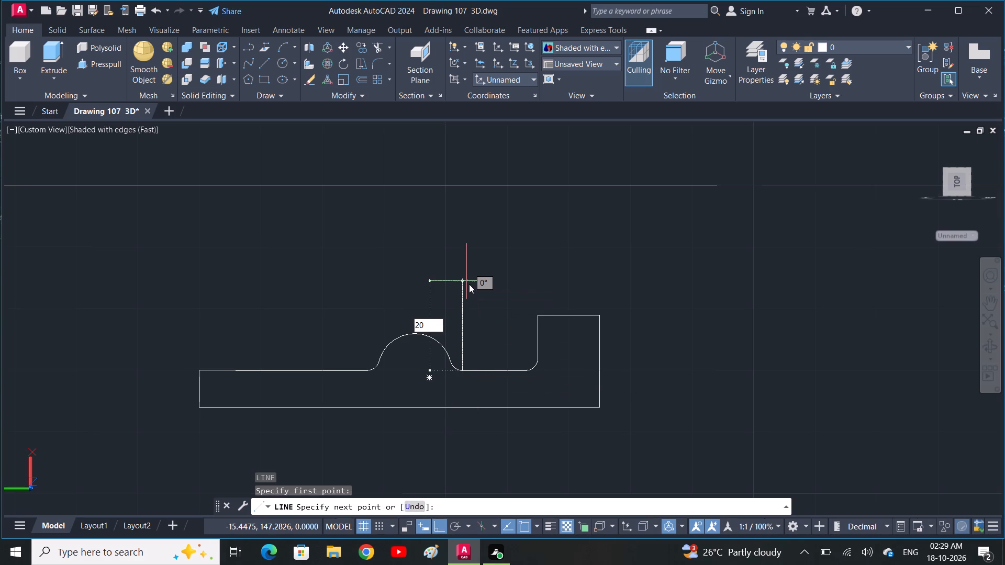
{"action": "left_click", "coordinate": [469, 284]}
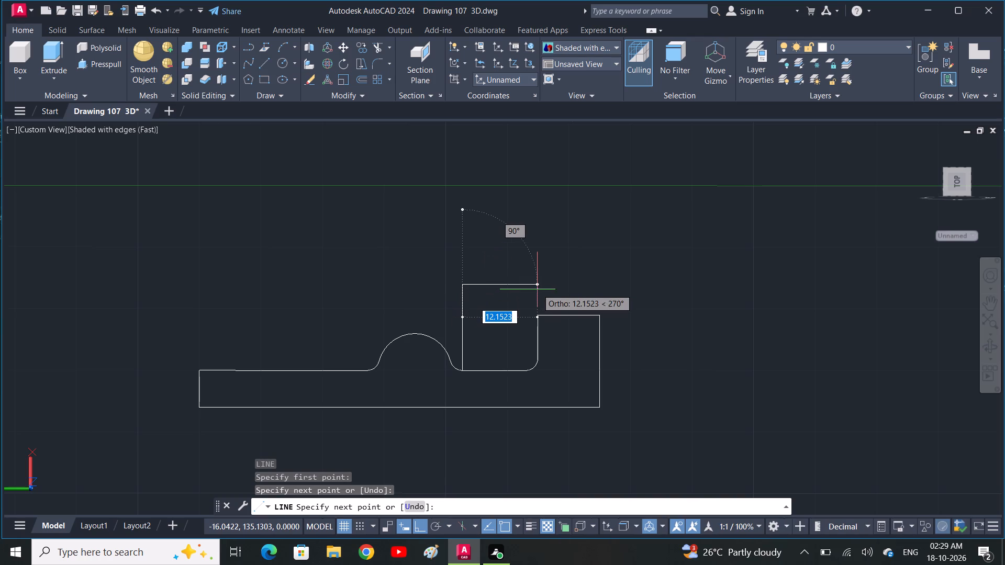
{"action": "key", "text": "space"}
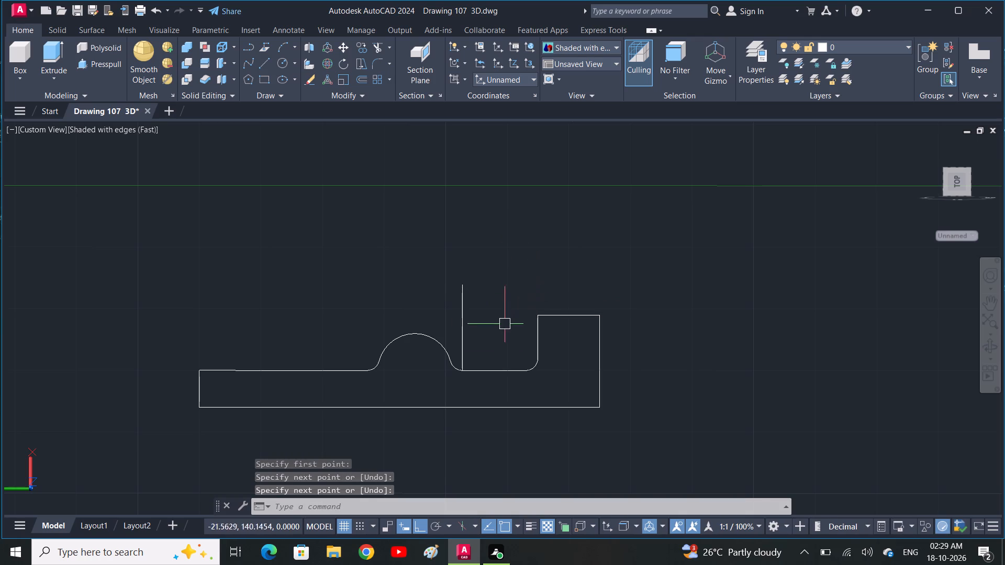
{"action": "left_click", "coordinate": [629, 313]}
{"action": "key", "text": "Escape"}
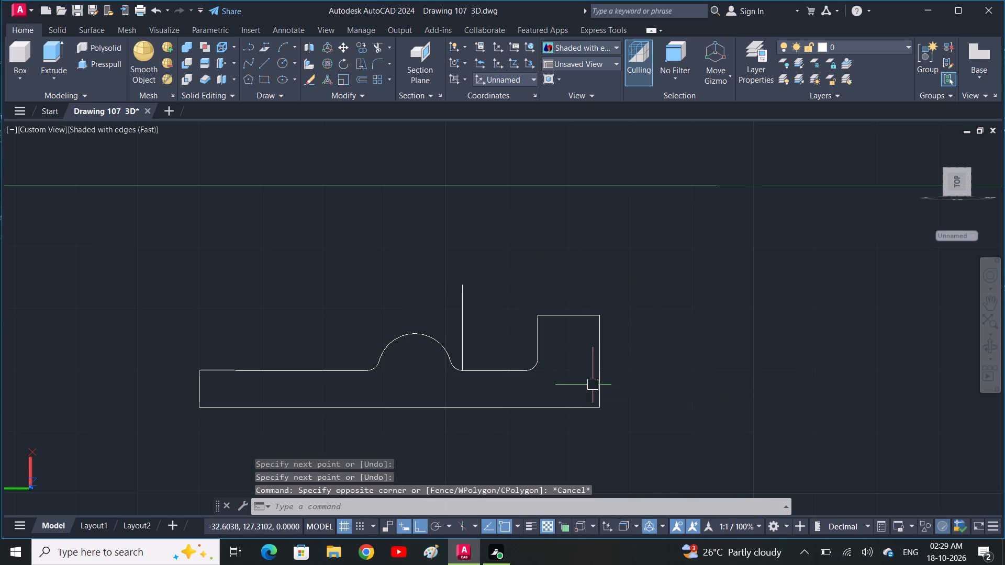
Trim away the pasted outline's outer end edge beside the raised step and its long bottom edge.
{"action": "type", "text": "tr"}
{"action": "key", "text": "space"}
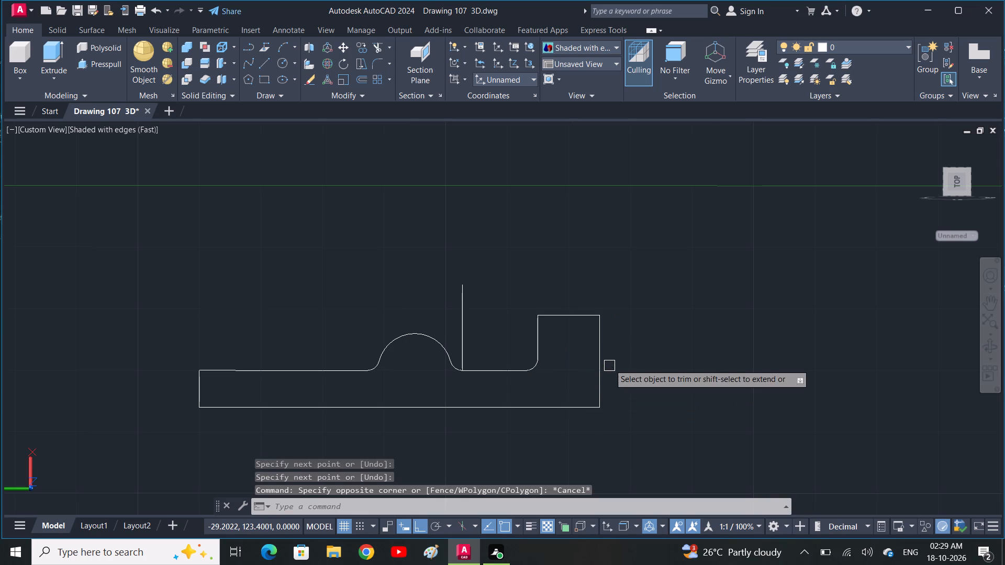
{"action": "left_click_drag", "start_coordinate": [617, 343], "coordinate": [1000, 564]}
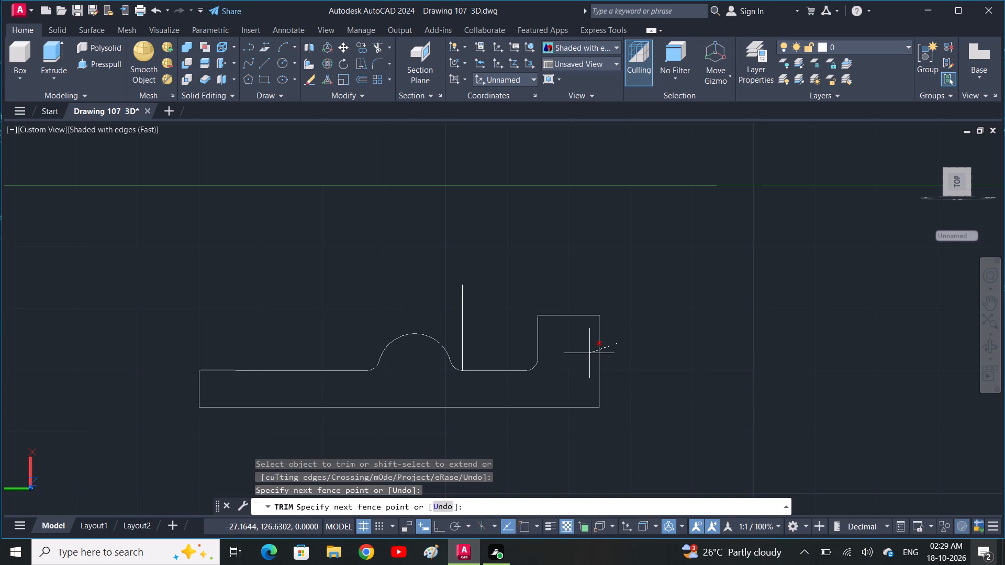
{"action": "left_click", "coordinate": [1000, 564]}
{"action": "left_click", "coordinate": [1000, 564]}
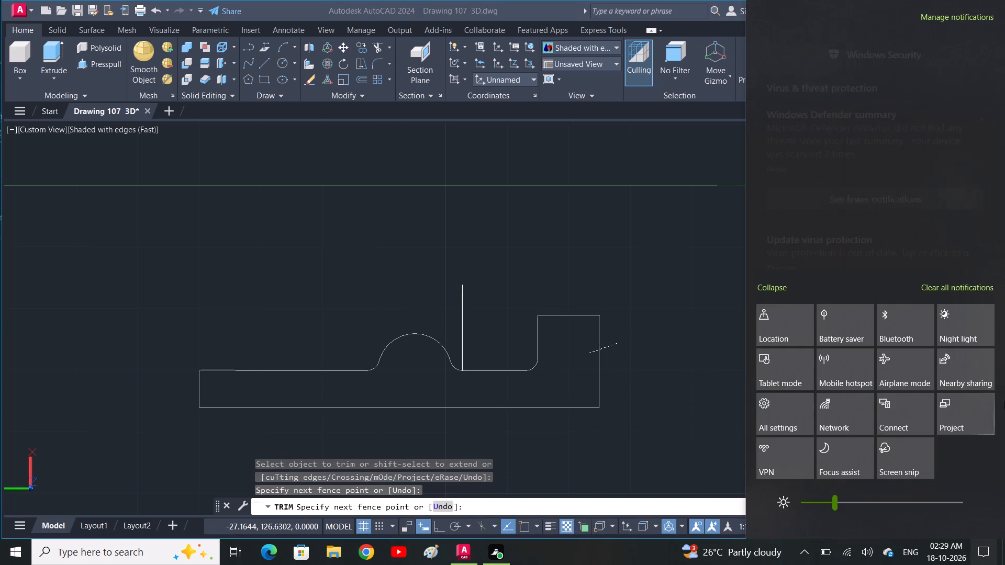
{"action": "left_click", "coordinate": [632, 235]}
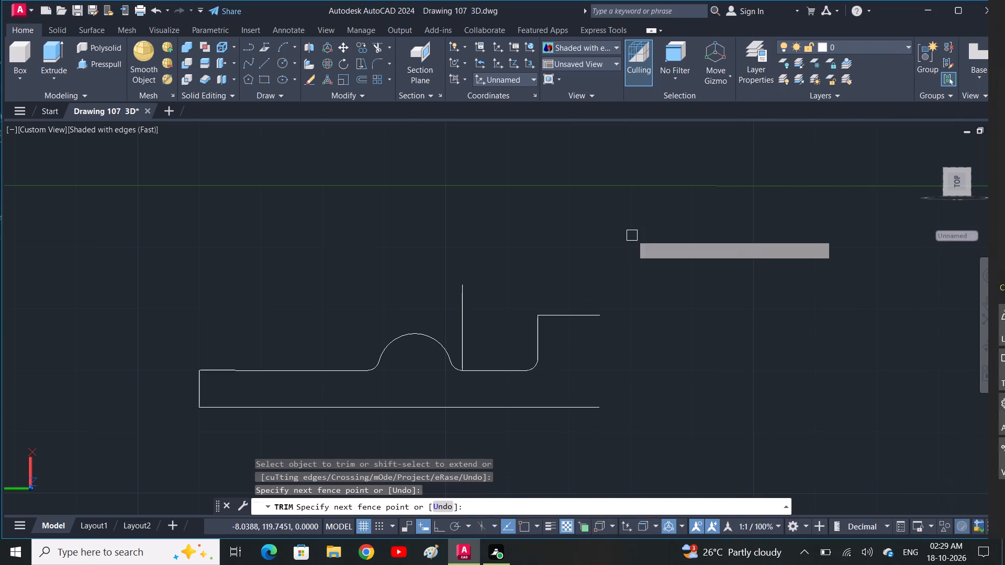
{"action": "left_click_drag", "start_coordinate": [594, 389], "coordinate": [545, 444]}
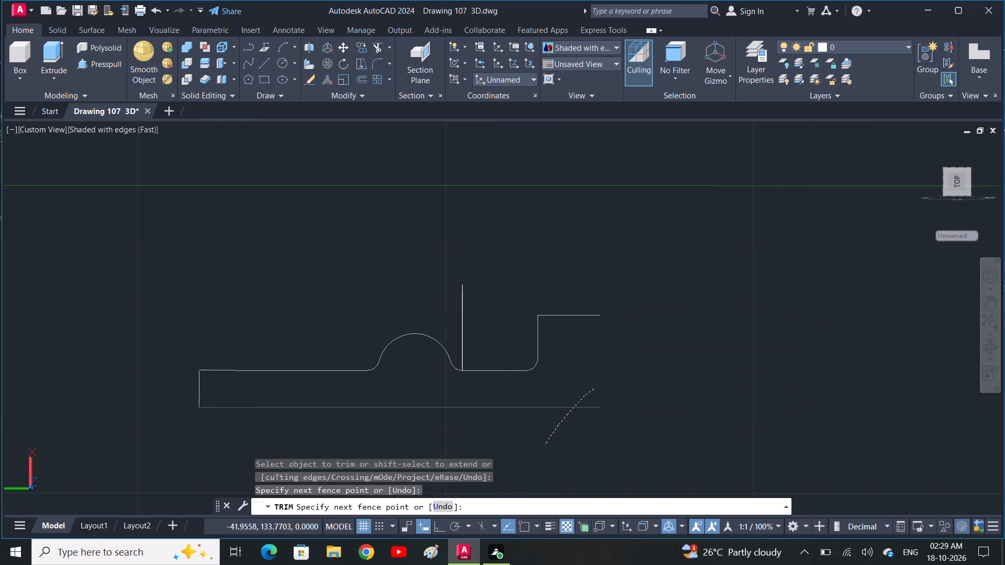
Trim away the half-round, the long thin arm's edges and the fillet remnant outside the vertical line.
{"action": "left_click_drag", "start_coordinate": [420, 293], "coordinate": [428, 375]}
{"action": "left_click_drag", "start_coordinate": [428, 375], "coordinate": [125, 356]}
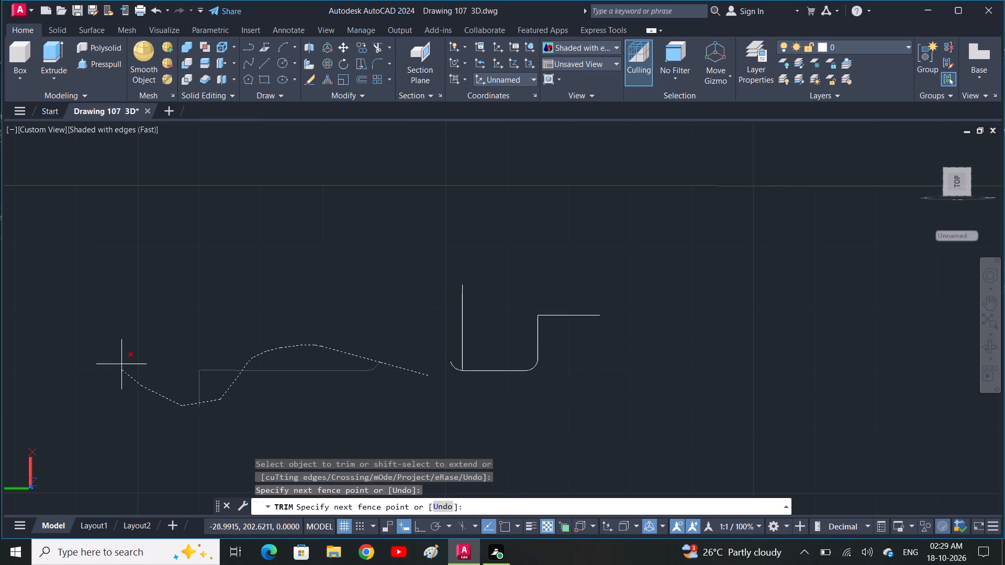
{"action": "left_click_drag", "start_coordinate": [125, 356], "coordinate": [156, 357]}
{"action": "scroll", "coordinate": [448, 367], "scroll_direction": "up", "scroll_amount": 2}
{"action": "left_click_drag", "start_coordinate": [458, 326], "coordinate": [462, 361]}
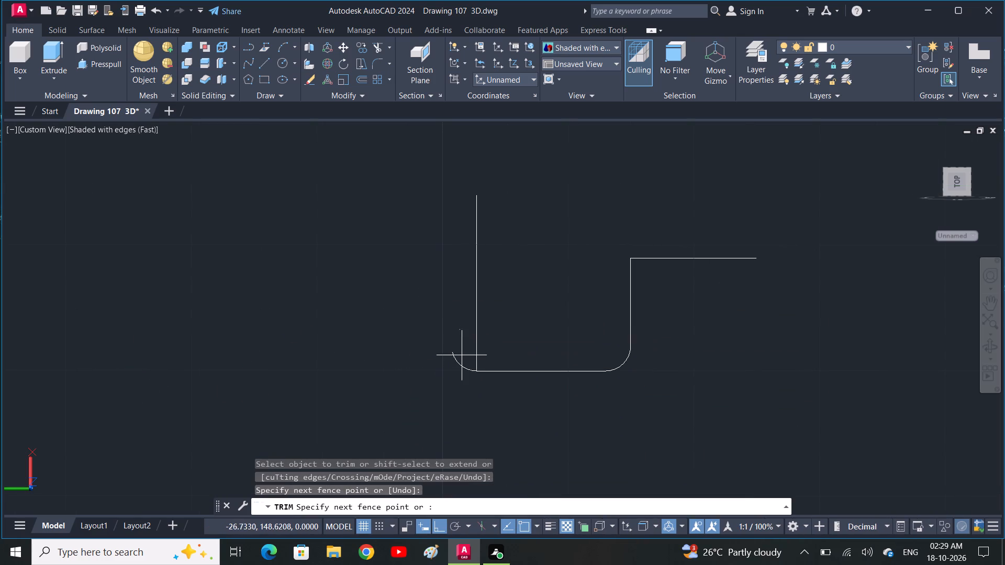
{"action": "left_click_drag", "start_coordinate": [462, 361], "coordinate": [451, 398]}
{"action": "middle_click_drag", "start_coordinate": [423, 370], "coordinate": [417, 370]}
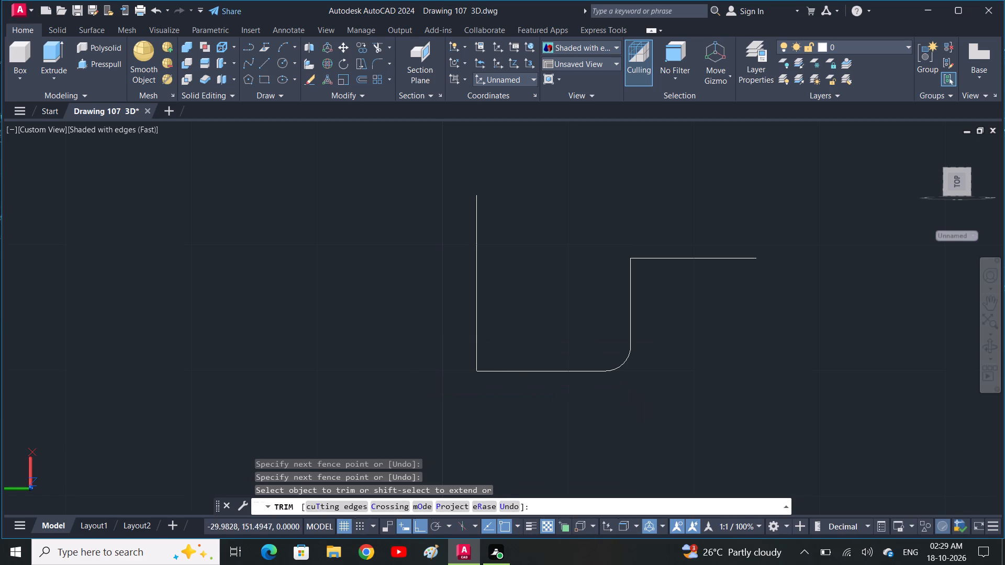
{"action": "middle_click_drag", "start_coordinate": [417, 370], "coordinate": [260, 403]}
{"action": "scroll", "coordinate": [263, 389], "scroll_direction": "down", "scroll_amount": 1}
{"action": "middle_click_drag", "start_coordinate": [248, 395], "coordinate": [210, 417]}
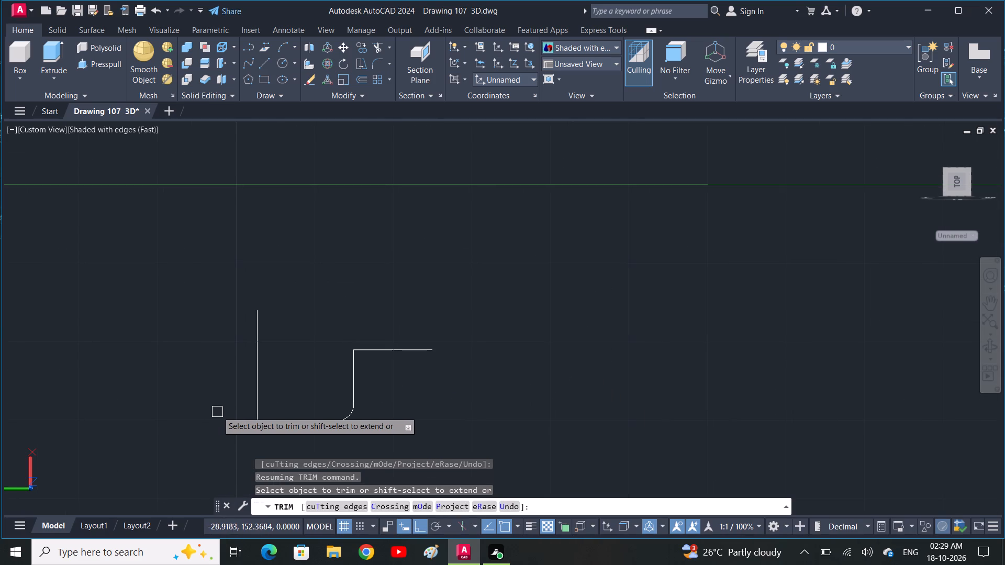
{"action": "key", "text": "l"}
{"action": "key", "text": "space"}
{"action": "key", "text": "Escape"}
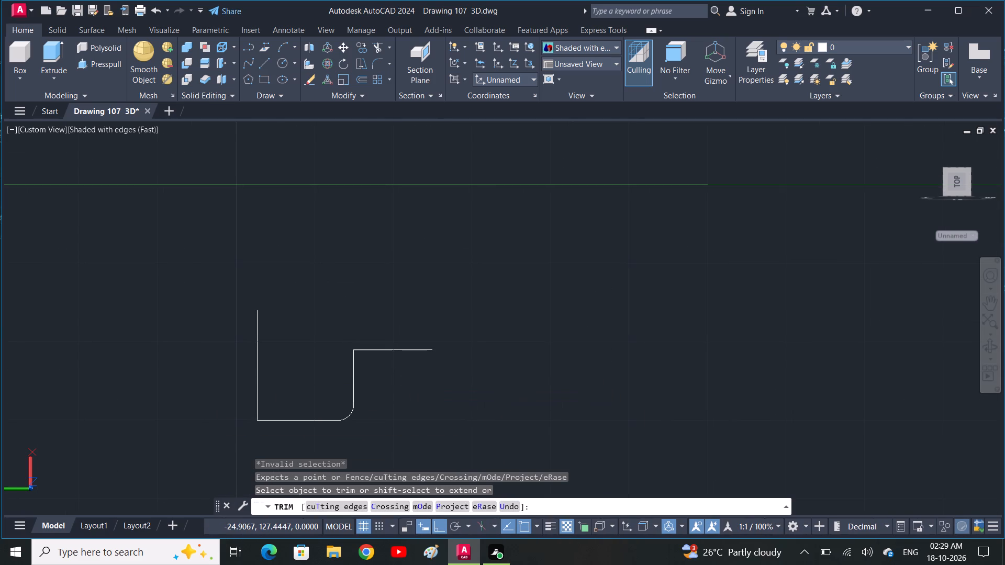
{"action": "key", "text": "Escape"}
Draw a line 10 units straight up from the step's outer end, continuing horizontally across beyond the long vertical edge.
{"action": "type", "text": "l"}
{"action": "key", "text": "space"}
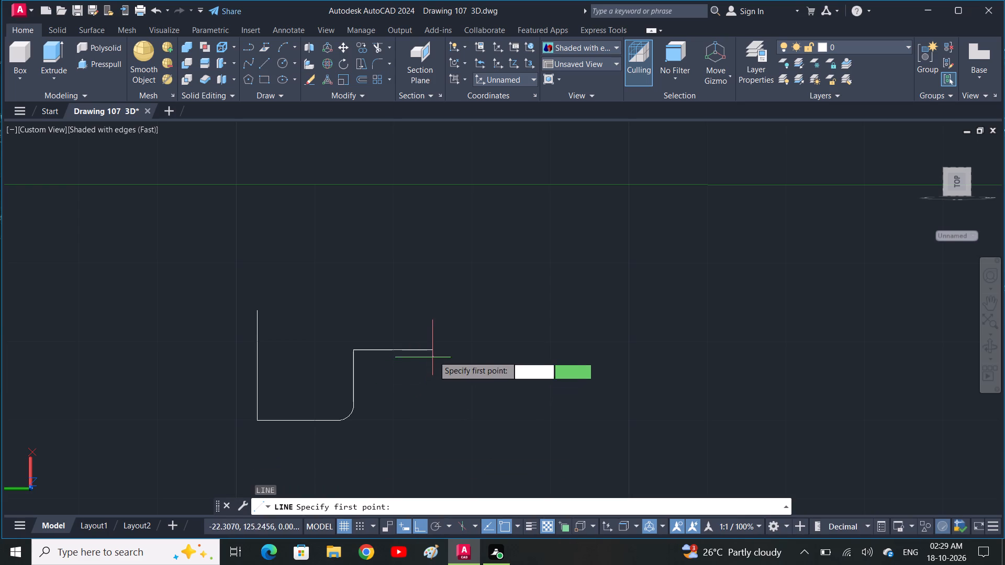
{"action": "left_click", "coordinate": [432, 350]}
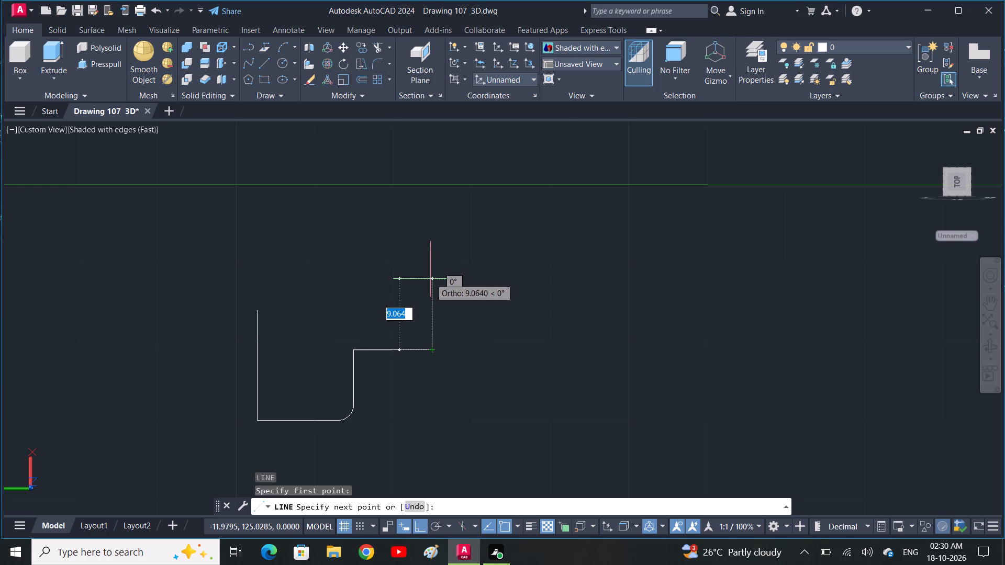
{"action": "key", "text": "1"}
{"action": "type", "text": "0"}
{"action": "key", "text": "space"}
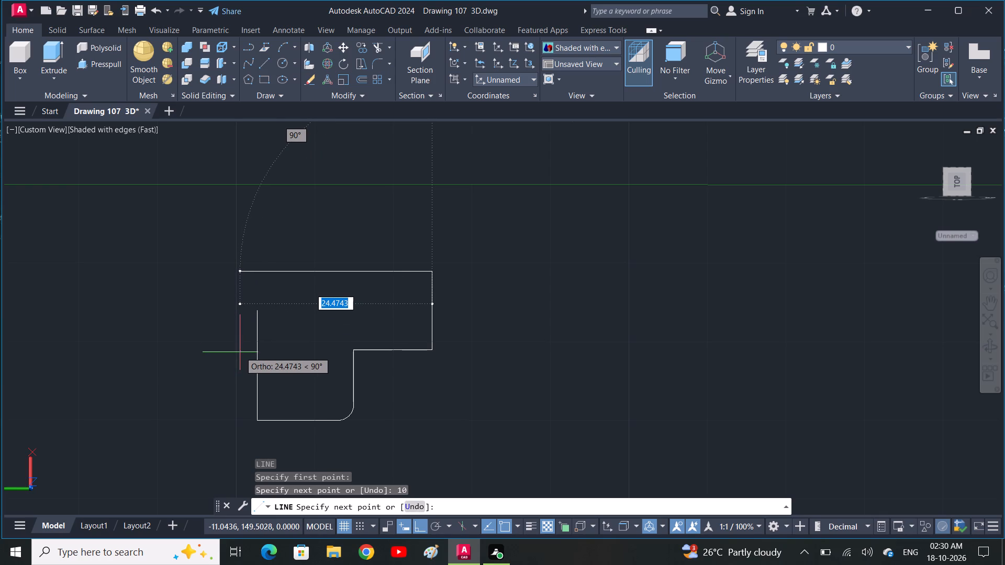
{"action": "type", "text": "u"}
{"action": "key", "text": "space"}
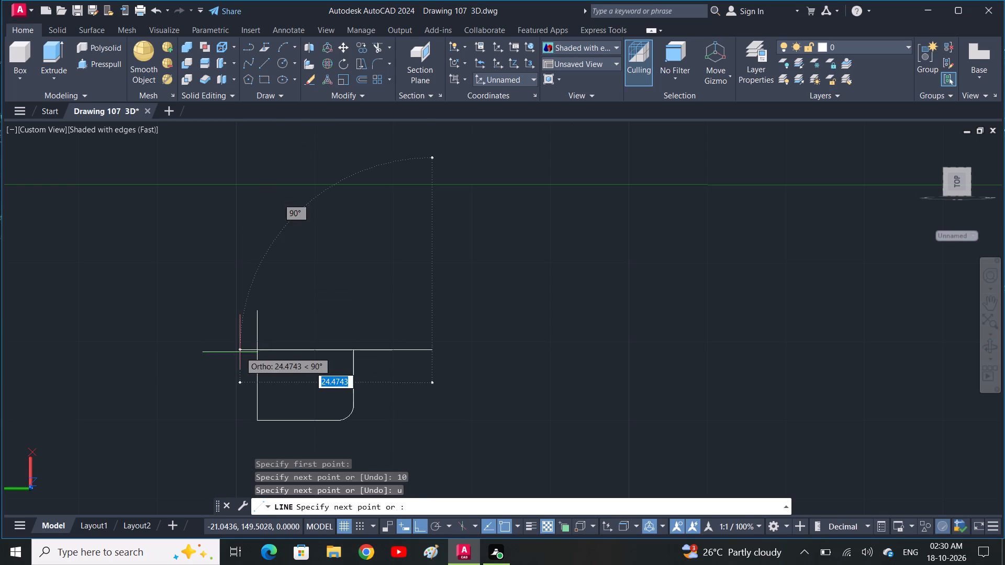
{"action": "key", "text": "1"}
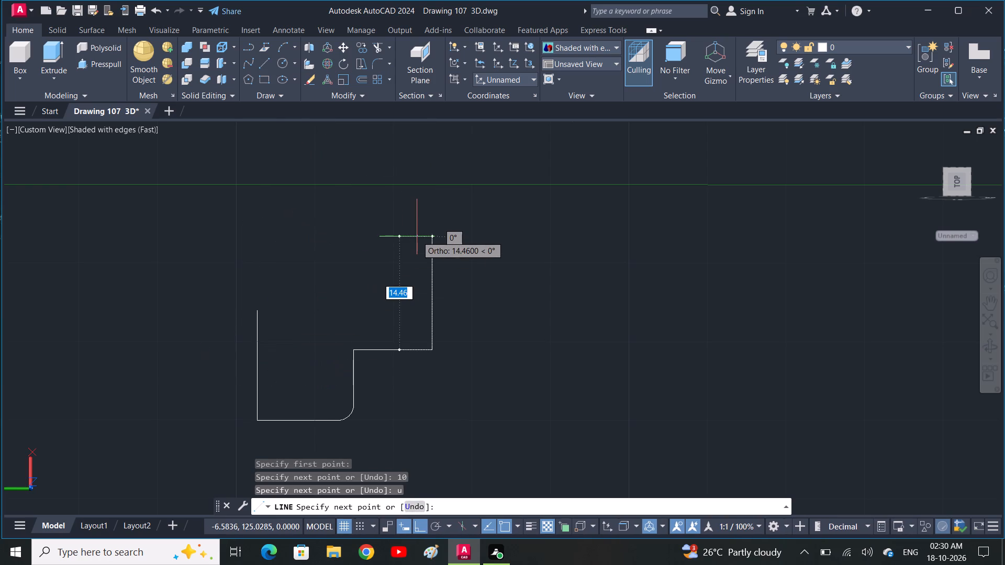
{"action": "type", "text": "0"}
{"action": "key", "text": "space"}
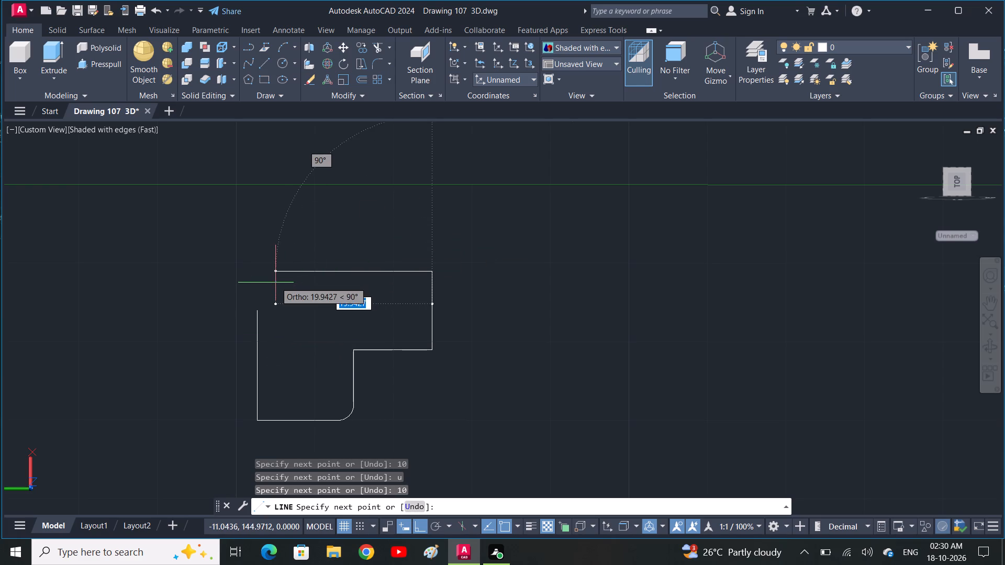
{"action": "left_click", "coordinate": [213, 283]}
{"action": "key", "text": "space"}
Close the profile with a short vertical line from the long vertical edge up to the top edge, and trim the top edge's overhang.
{"action": "key", "text": "space"}
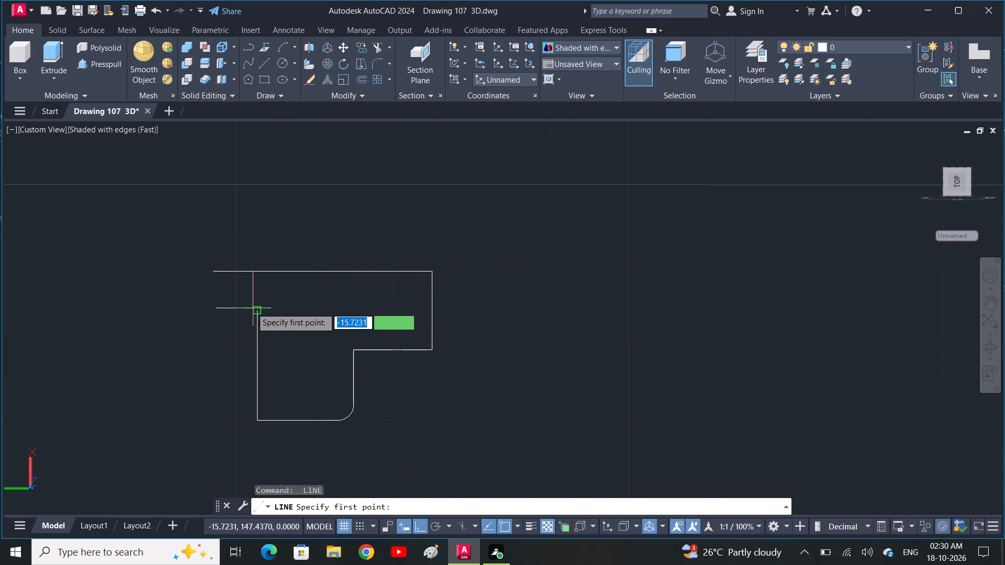
{"action": "left_click", "coordinate": [257, 313]}
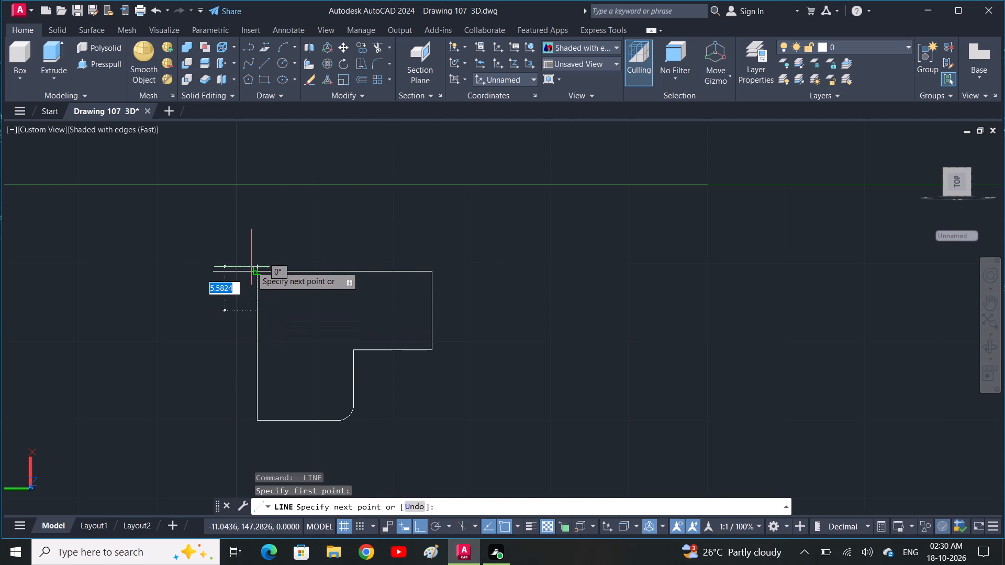
{"action": "left_click", "coordinate": [251, 266]}
{"action": "key", "text": "space"}
{"action": "type", "text": "tr"}
{"action": "key", "text": "space"}
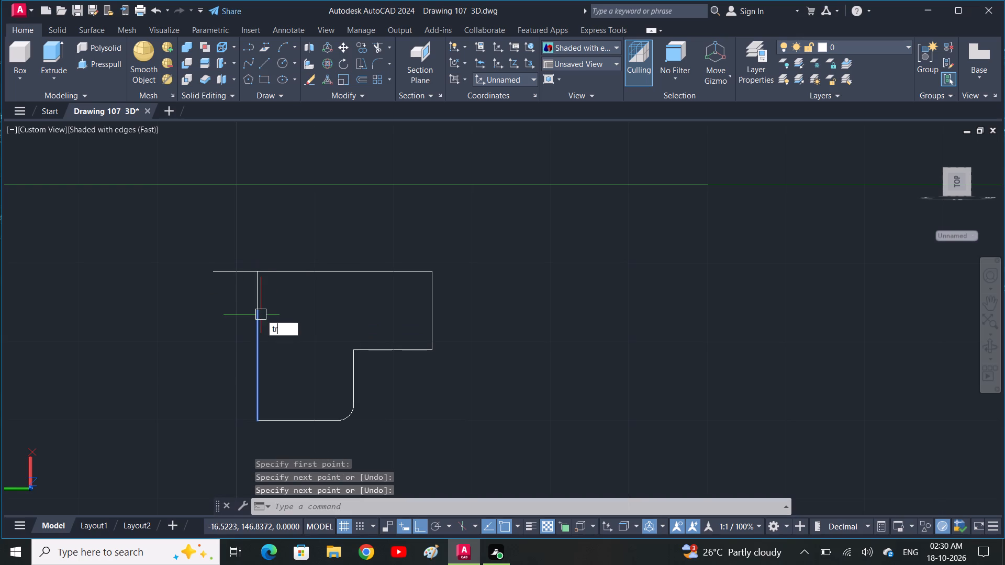
{"action": "left_click_drag", "start_coordinate": [244, 220], "coordinate": [231, 297]}
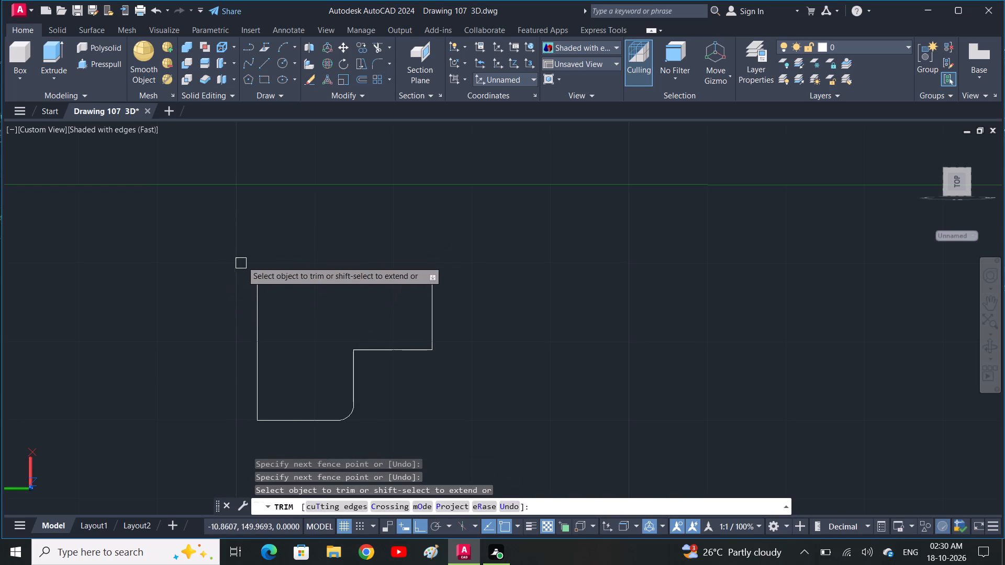
{"action": "key", "text": "Escape"}
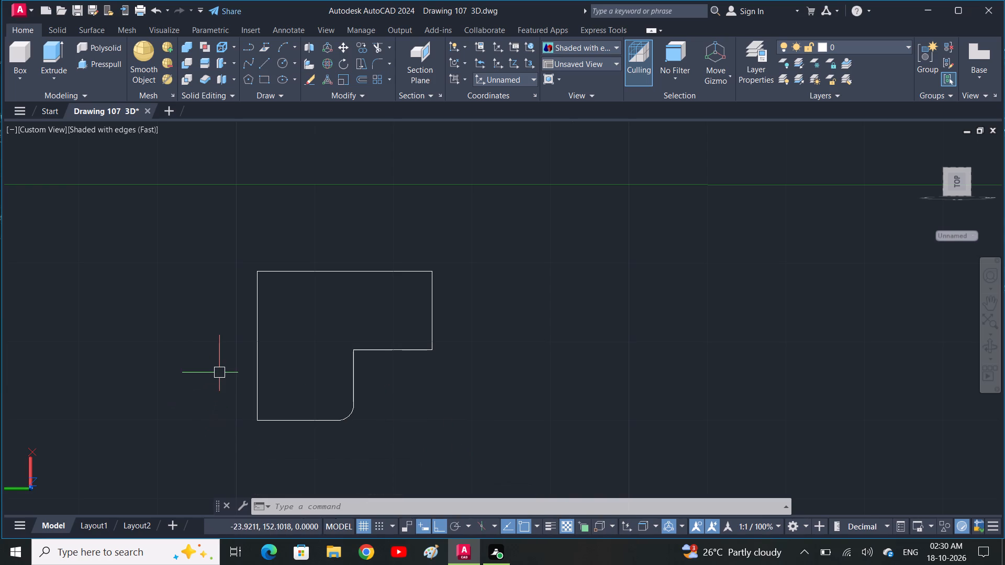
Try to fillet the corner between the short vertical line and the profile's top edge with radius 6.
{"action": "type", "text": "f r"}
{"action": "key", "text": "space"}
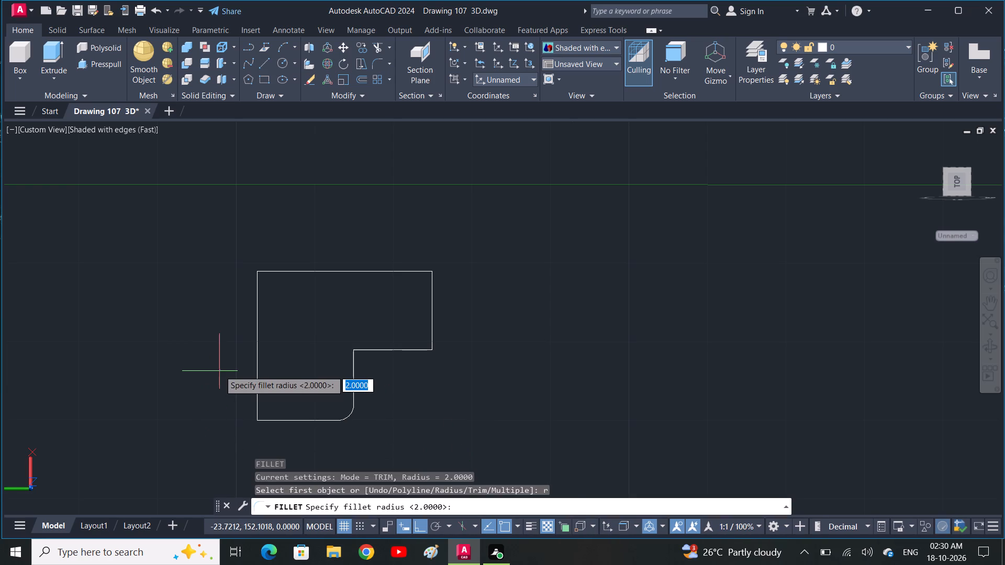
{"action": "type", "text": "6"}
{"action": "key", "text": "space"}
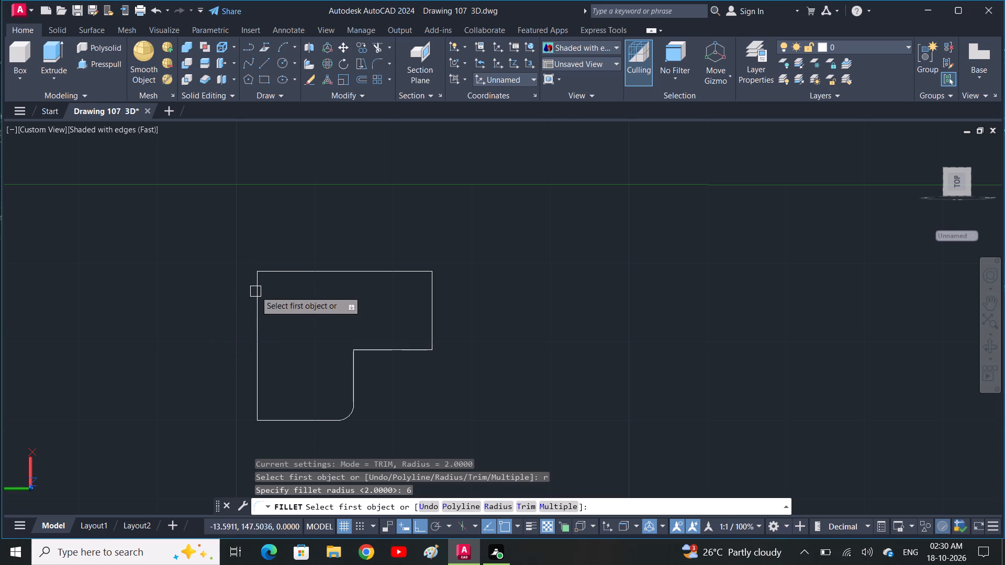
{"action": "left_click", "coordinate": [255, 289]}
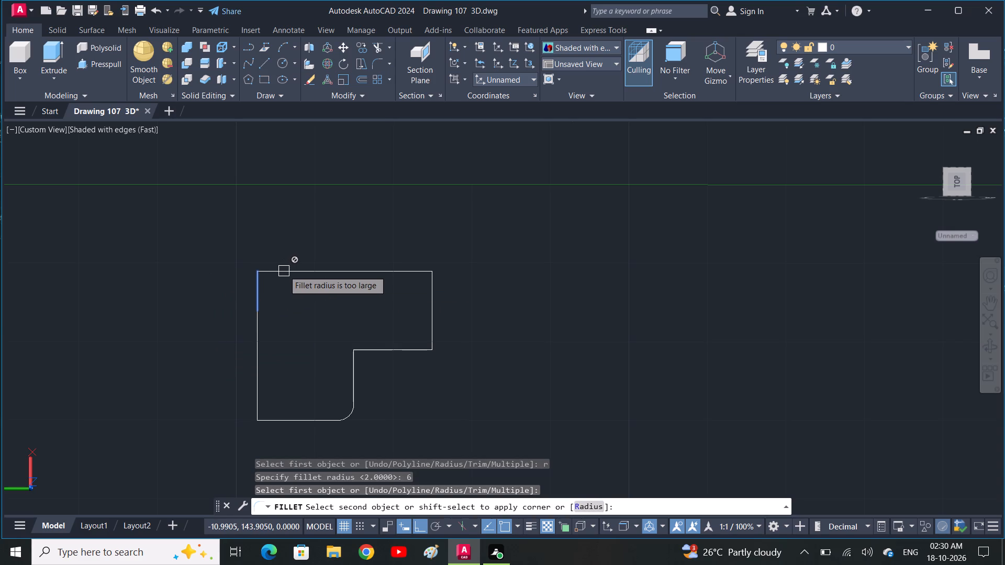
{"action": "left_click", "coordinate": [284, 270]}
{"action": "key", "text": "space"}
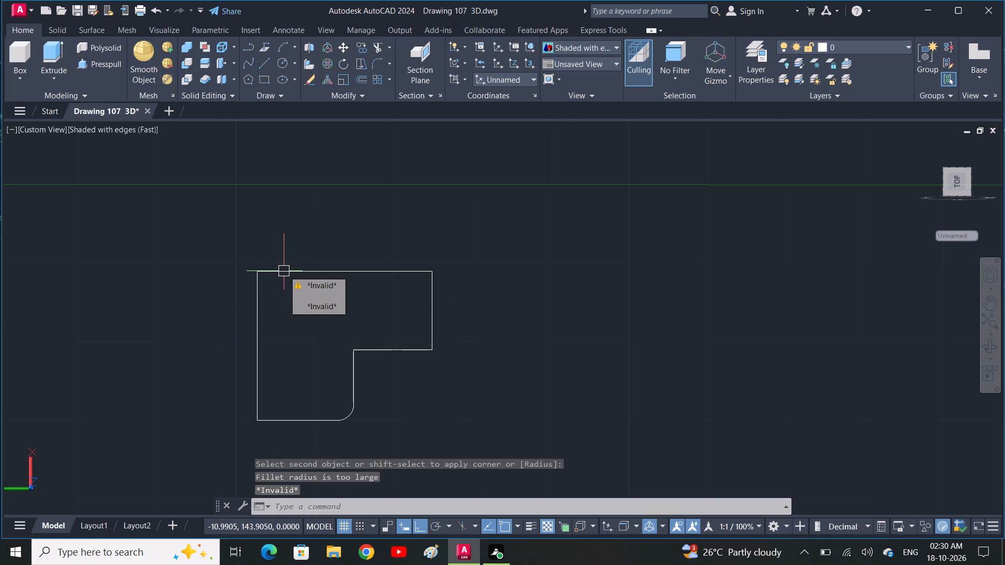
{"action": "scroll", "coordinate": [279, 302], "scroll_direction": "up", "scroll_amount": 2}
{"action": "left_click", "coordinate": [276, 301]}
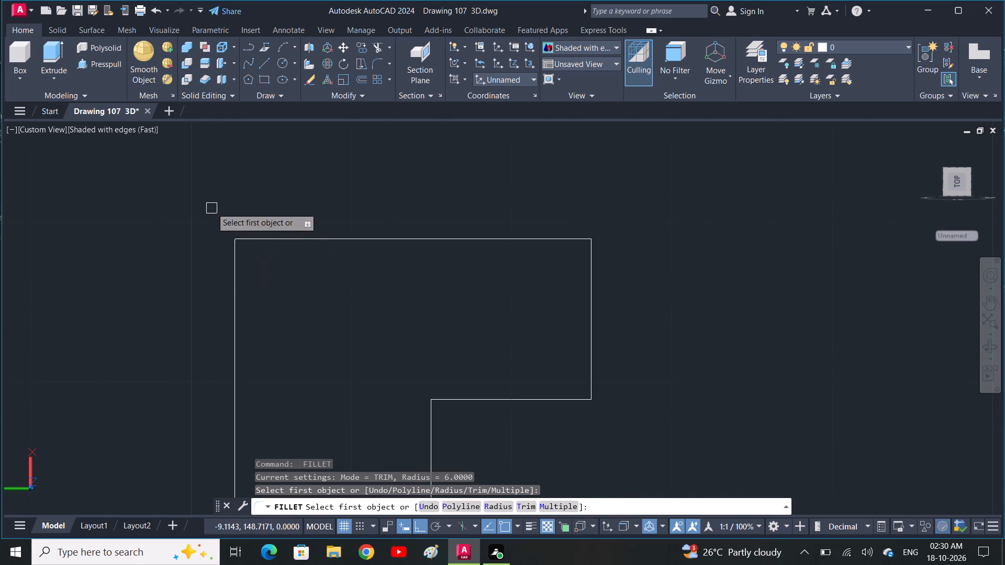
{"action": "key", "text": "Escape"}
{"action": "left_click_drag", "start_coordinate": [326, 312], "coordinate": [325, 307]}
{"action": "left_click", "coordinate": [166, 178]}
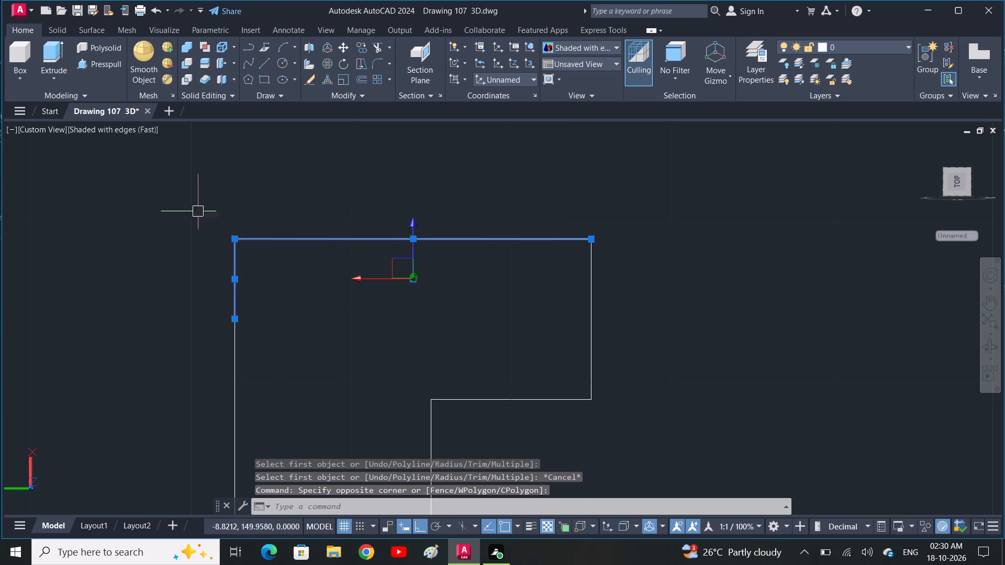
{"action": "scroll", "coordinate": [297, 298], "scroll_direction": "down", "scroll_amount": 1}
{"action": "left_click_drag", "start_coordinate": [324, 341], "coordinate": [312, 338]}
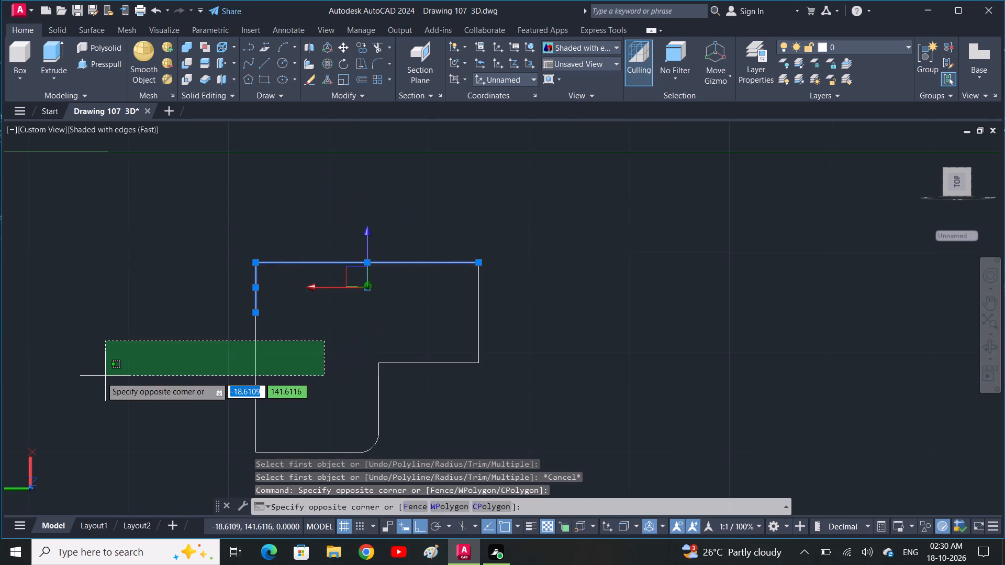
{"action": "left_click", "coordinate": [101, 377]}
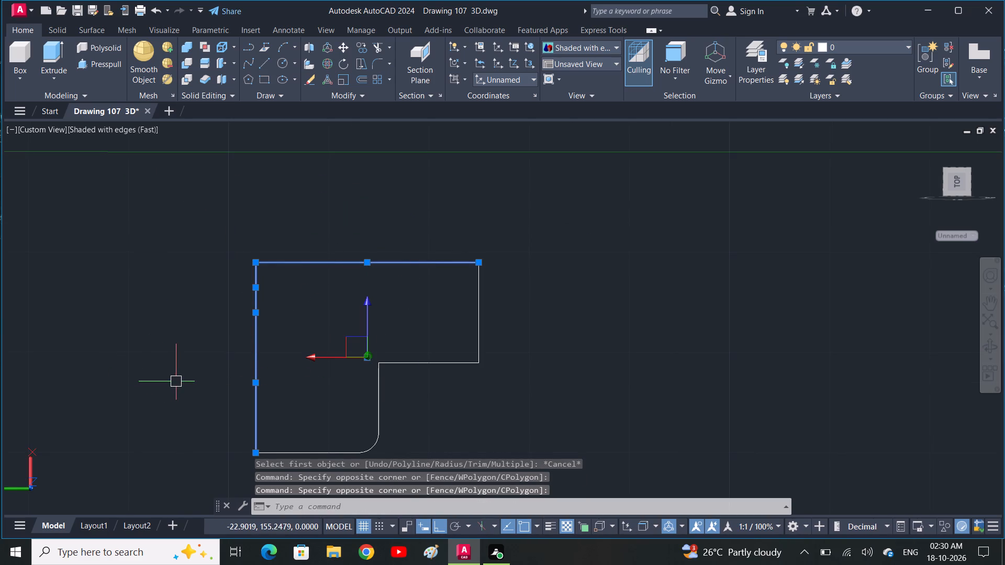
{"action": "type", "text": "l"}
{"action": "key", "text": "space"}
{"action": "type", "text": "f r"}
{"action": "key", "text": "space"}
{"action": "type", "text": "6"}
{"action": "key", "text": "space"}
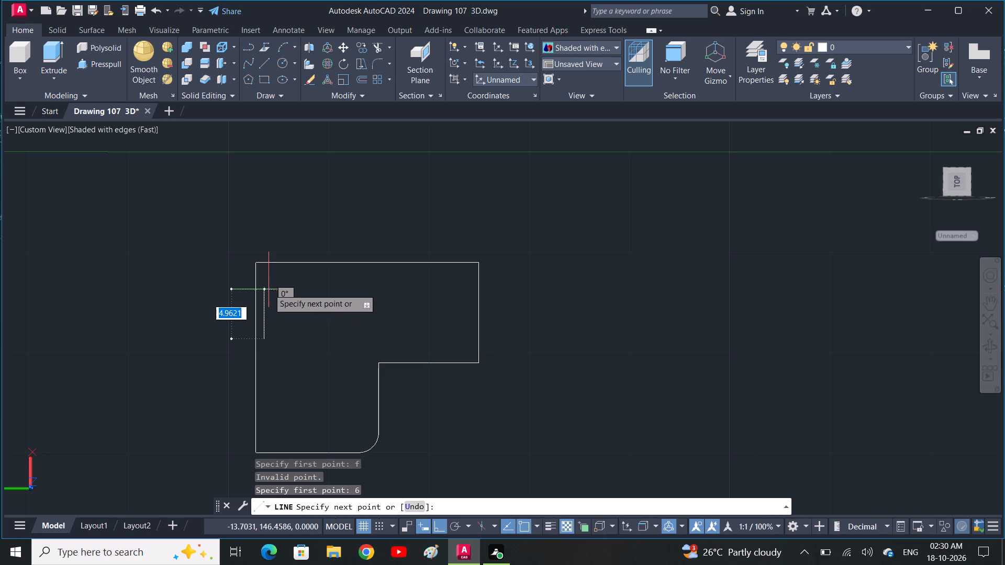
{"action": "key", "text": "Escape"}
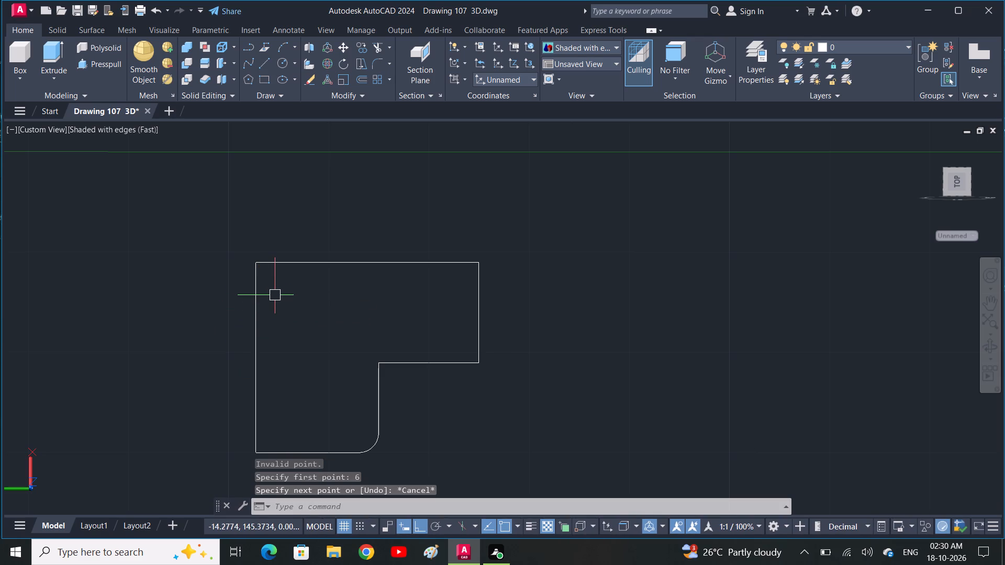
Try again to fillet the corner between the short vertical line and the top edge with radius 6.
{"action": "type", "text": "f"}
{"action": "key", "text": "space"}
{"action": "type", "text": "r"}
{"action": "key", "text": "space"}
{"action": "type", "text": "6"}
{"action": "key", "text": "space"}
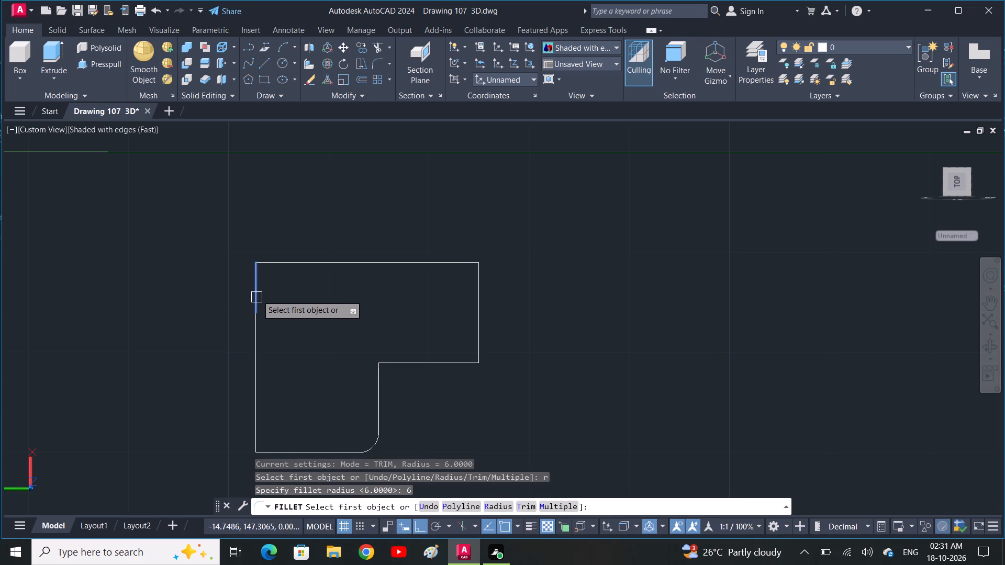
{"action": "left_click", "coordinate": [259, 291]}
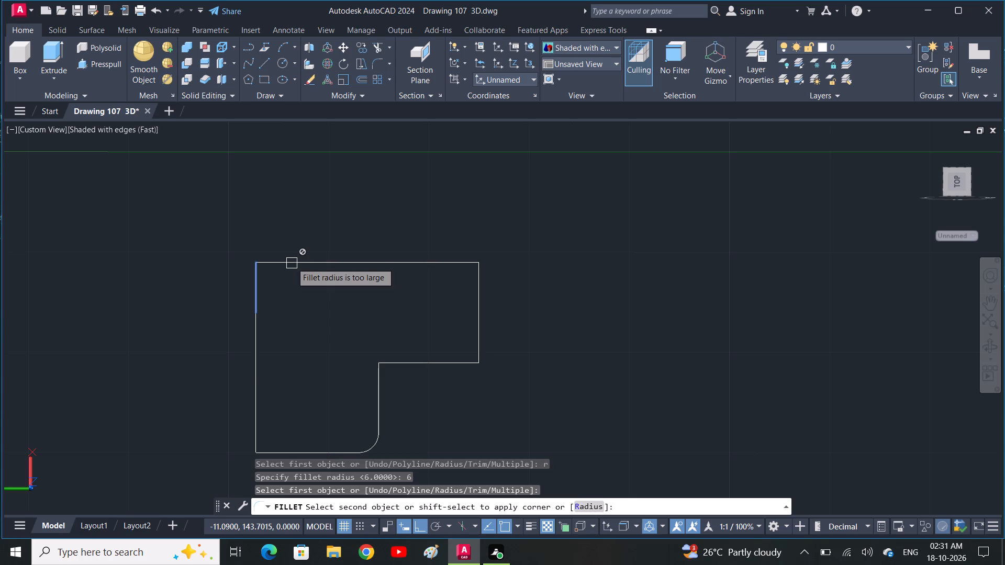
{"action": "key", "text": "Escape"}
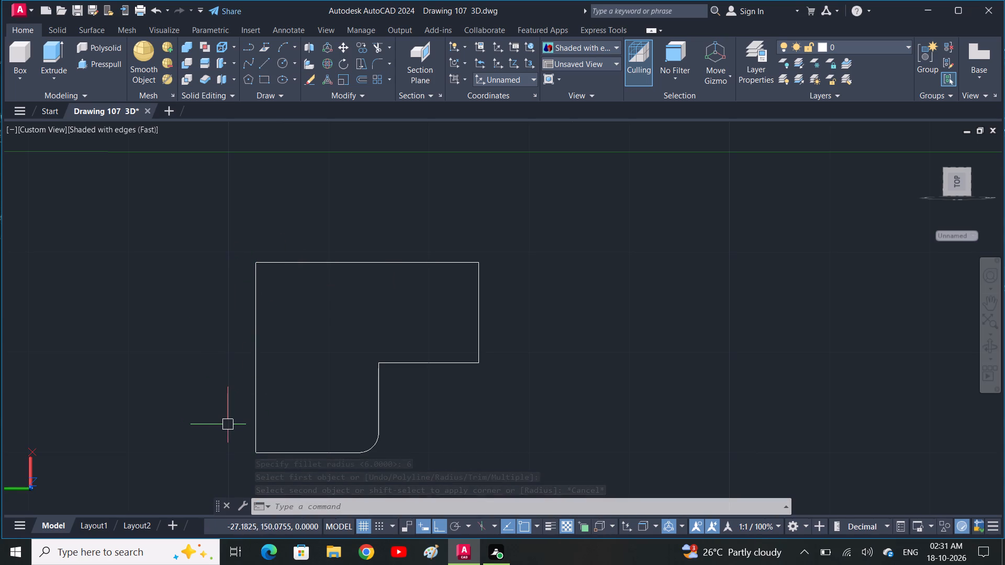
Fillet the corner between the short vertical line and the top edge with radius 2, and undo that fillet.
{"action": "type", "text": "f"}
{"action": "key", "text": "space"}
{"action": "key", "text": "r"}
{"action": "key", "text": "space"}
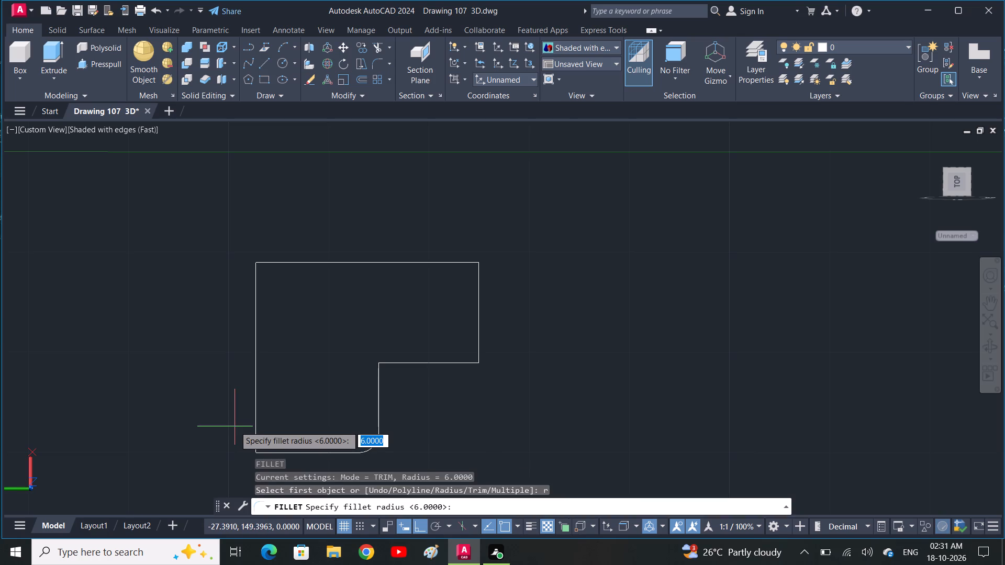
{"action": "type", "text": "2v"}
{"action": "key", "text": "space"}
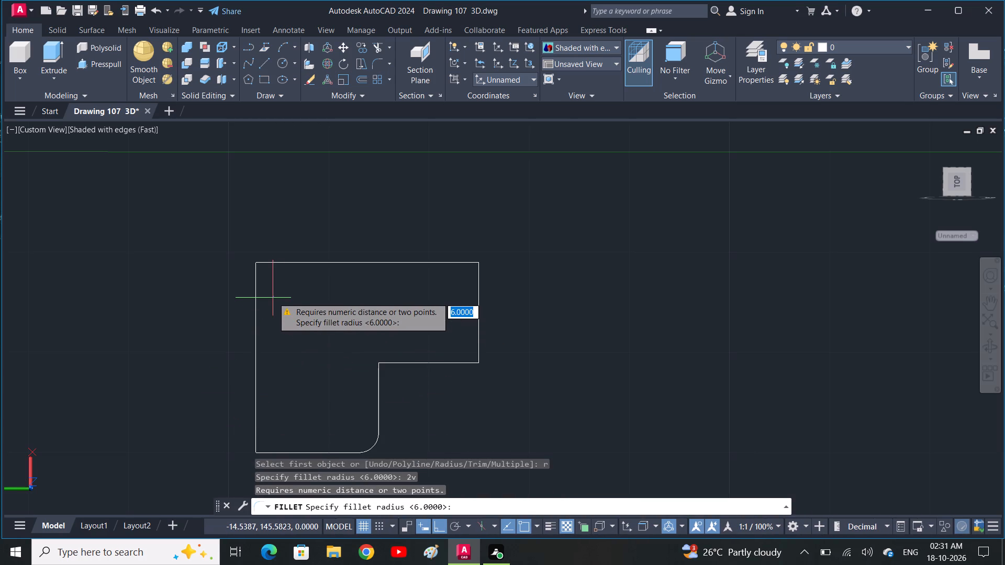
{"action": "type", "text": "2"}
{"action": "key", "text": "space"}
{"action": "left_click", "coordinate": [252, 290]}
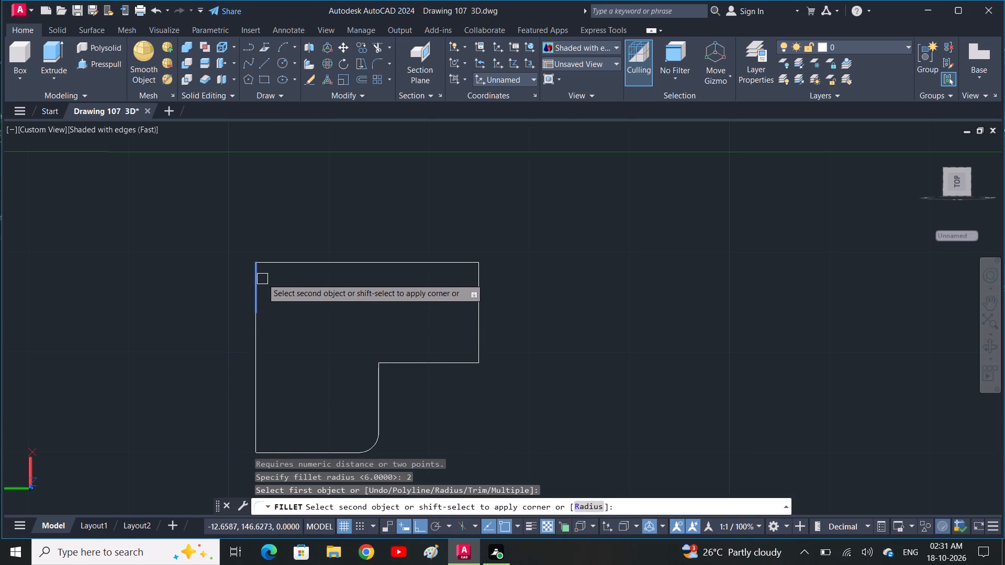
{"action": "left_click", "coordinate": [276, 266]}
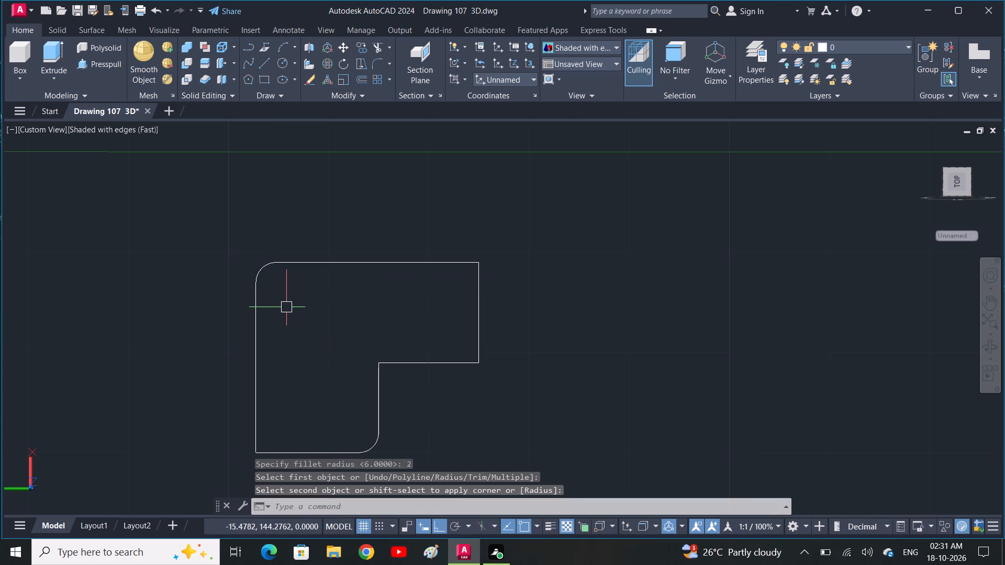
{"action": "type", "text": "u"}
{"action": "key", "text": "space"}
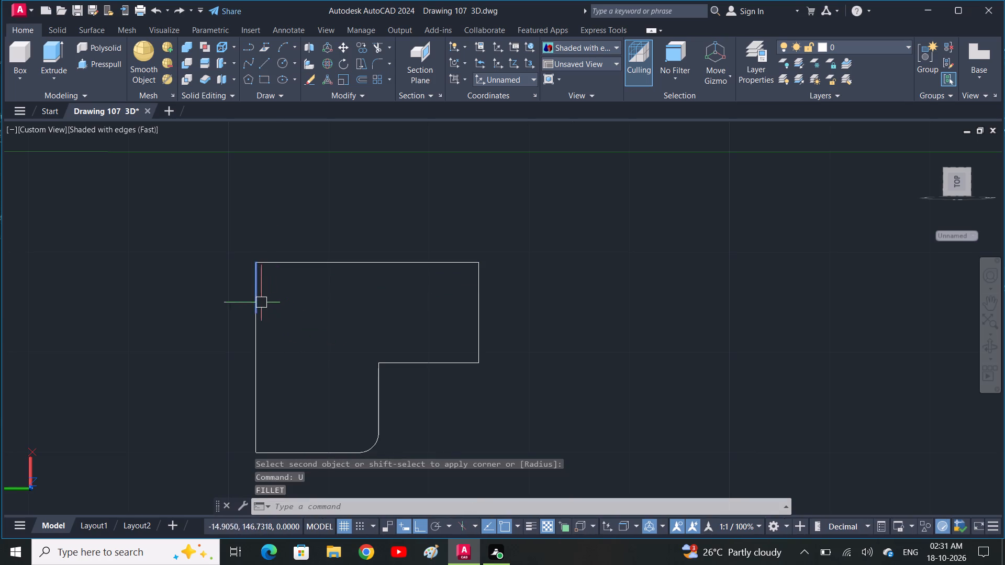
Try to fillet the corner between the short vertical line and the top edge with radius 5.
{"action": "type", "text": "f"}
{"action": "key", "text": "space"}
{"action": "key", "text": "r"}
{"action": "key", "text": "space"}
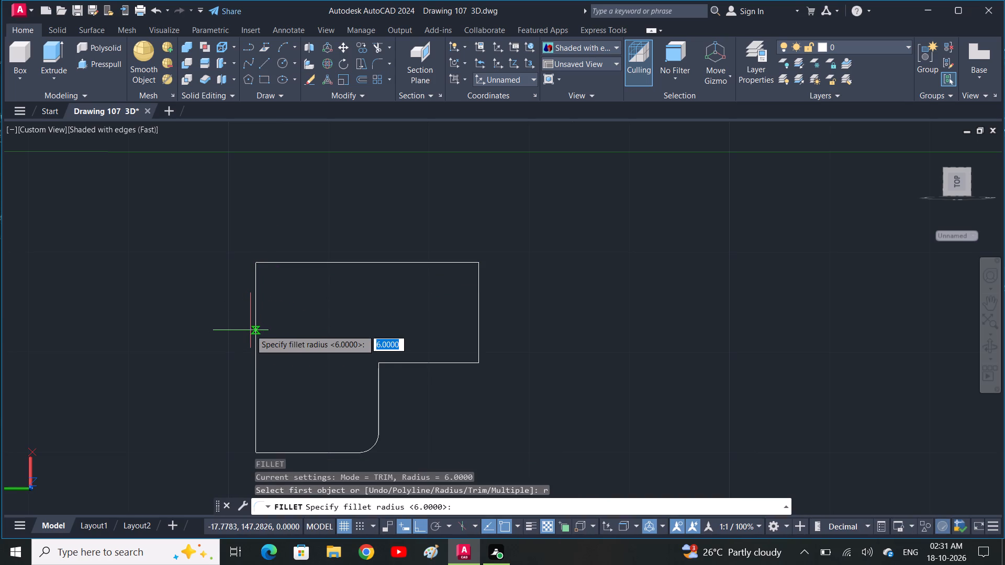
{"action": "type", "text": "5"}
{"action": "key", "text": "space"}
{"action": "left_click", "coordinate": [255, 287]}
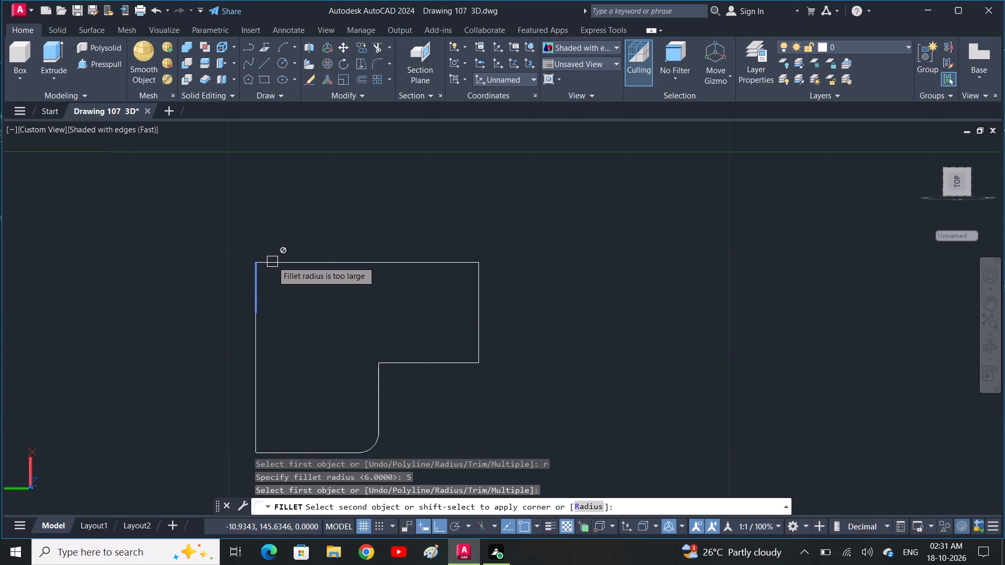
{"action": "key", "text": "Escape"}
Fillet the corner between the short vertical line and the profile's top edge with radius 4.
{"action": "key", "text": "f"}
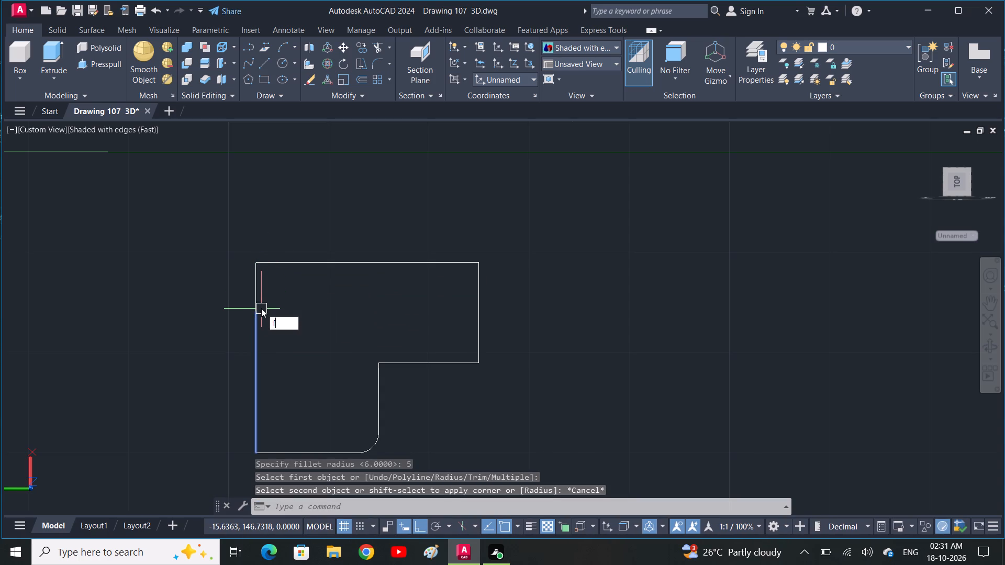
{"action": "left_click", "coordinate": [297, 342]}
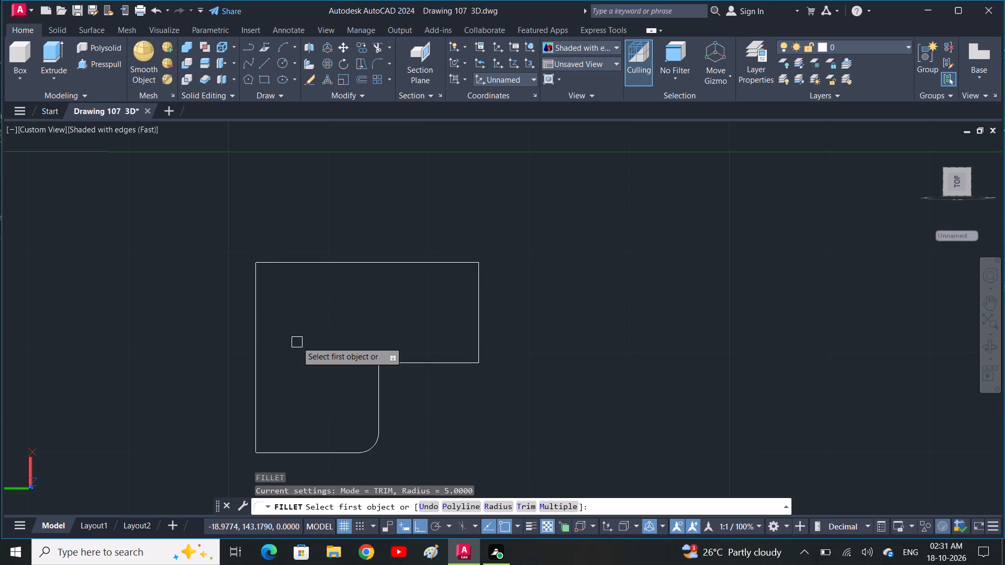
{"action": "type", "text": "r"}
{"action": "key", "text": "space"}
{"action": "type", "text": "4"}
{"action": "key", "text": "space"}
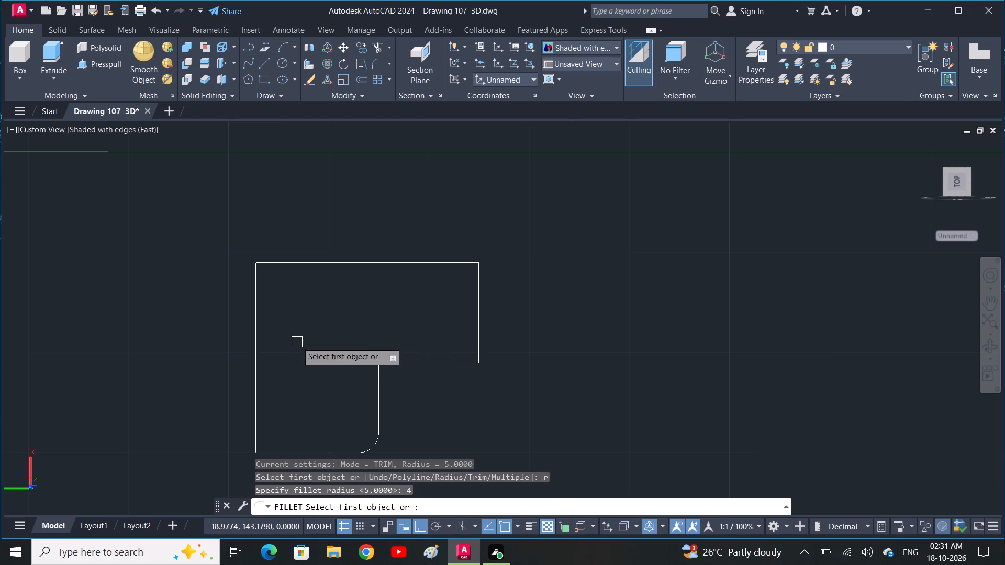
{"action": "left_click", "coordinate": [259, 284]}
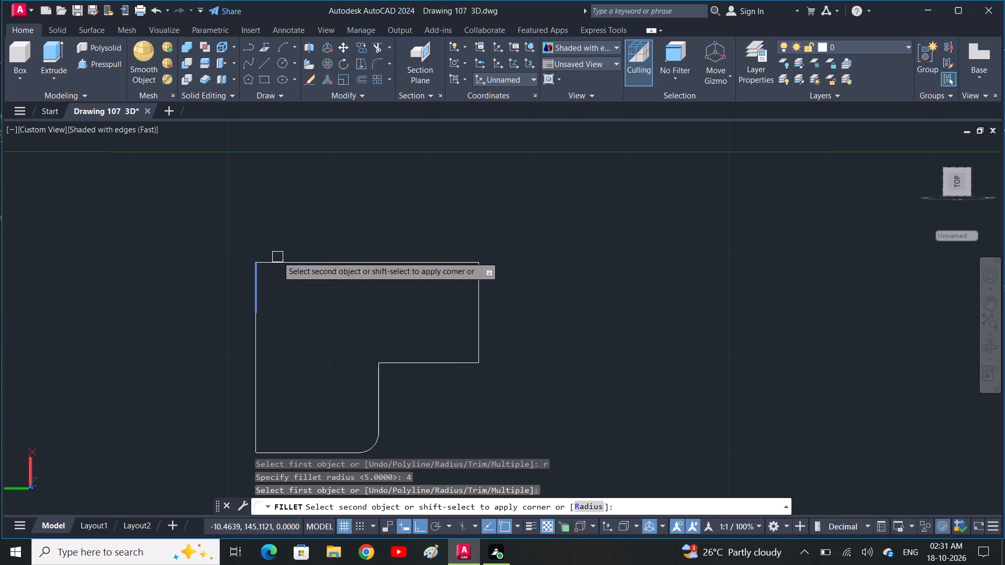
{"action": "left_click", "coordinate": [282, 263]}
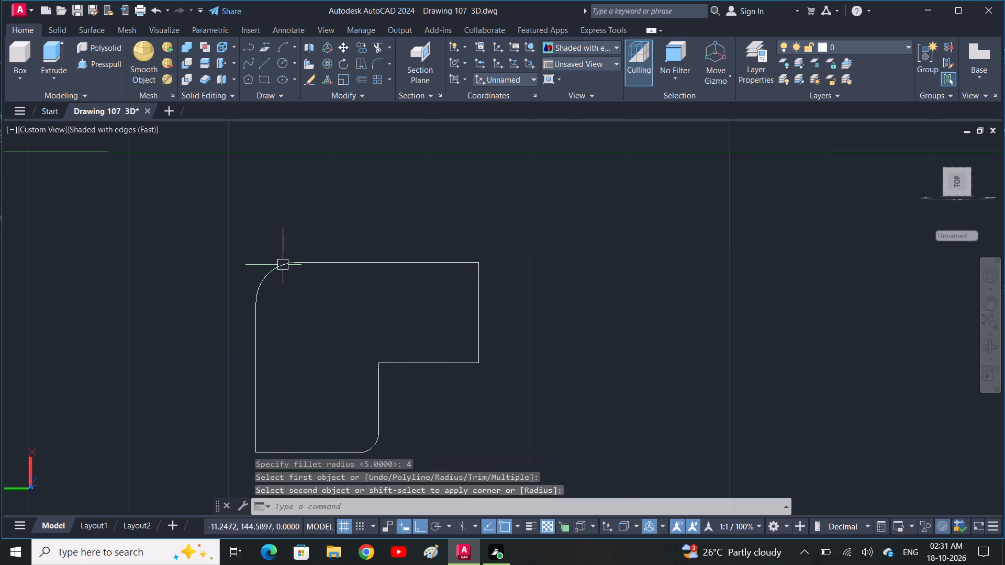
{"action": "key", "text": "Escape"}
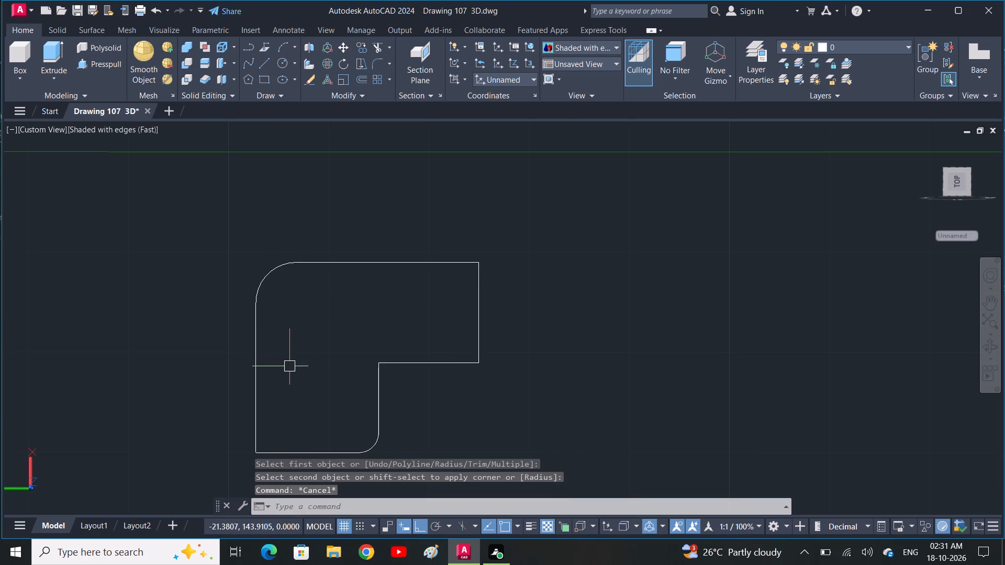
Presspull the closed stepped profile to a height of 15 in the negative Z direction.
{"action": "scroll", "coordinate": [382, 405], "scroll_direction": "down", "scroll_amount": 1}
{"action": "middle_click_drag", "start_coordinate": [384, 411], "coordinate": [406, 345]}
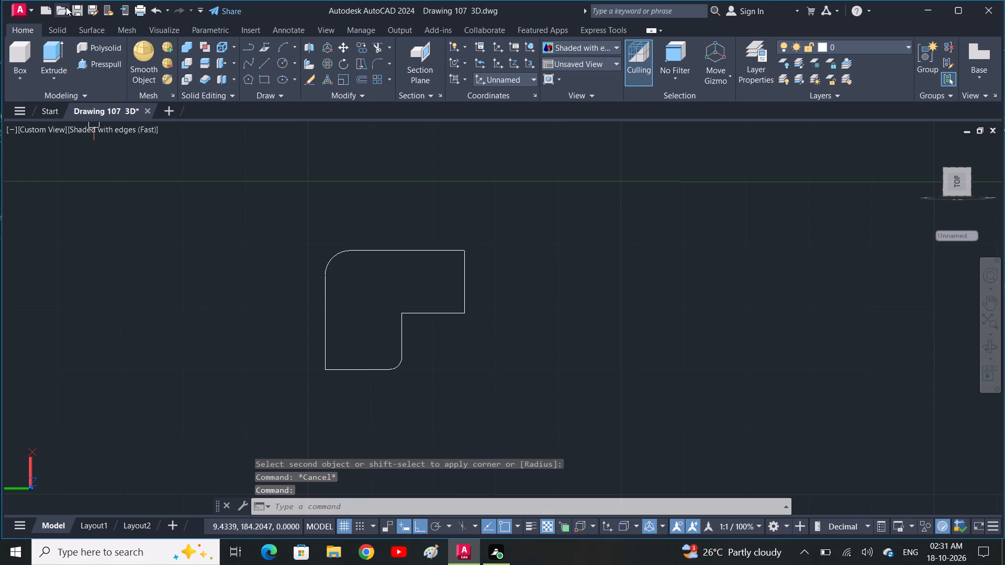
{"action": "left_click", "coordinate": [48, 131]}
{"action": "left_click", "coordinate": [94, 261]}
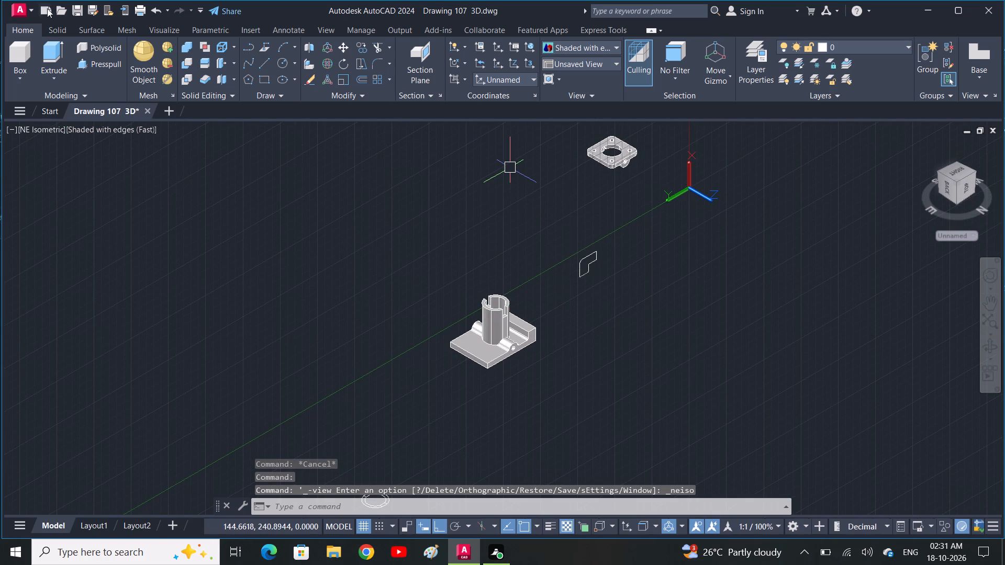
{"action": "left_click", "coordinate": [93, 61]}
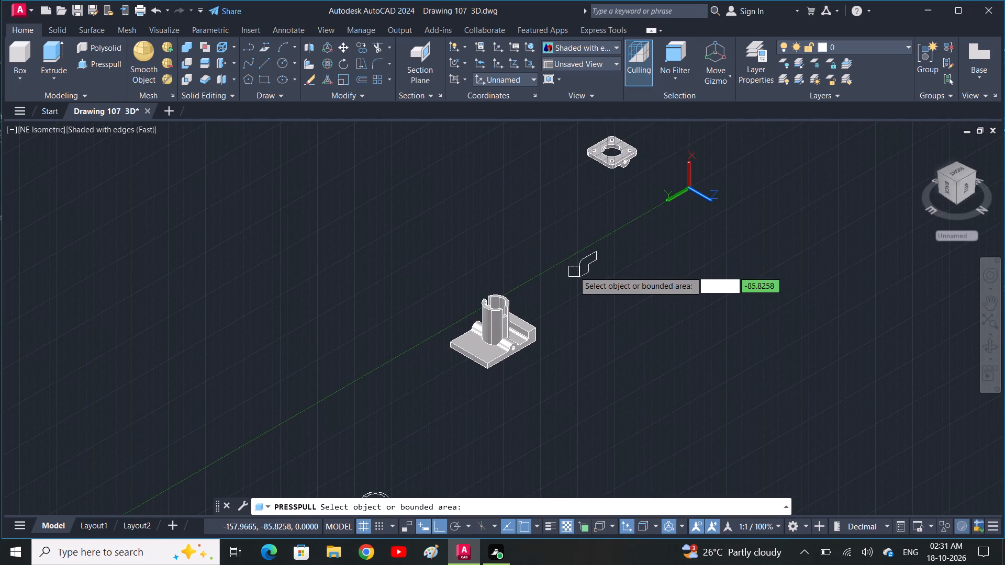
{"action": "scroll", "coordinate": [585, 265], "scroll_direction": "up", "scroll_amount": 2}
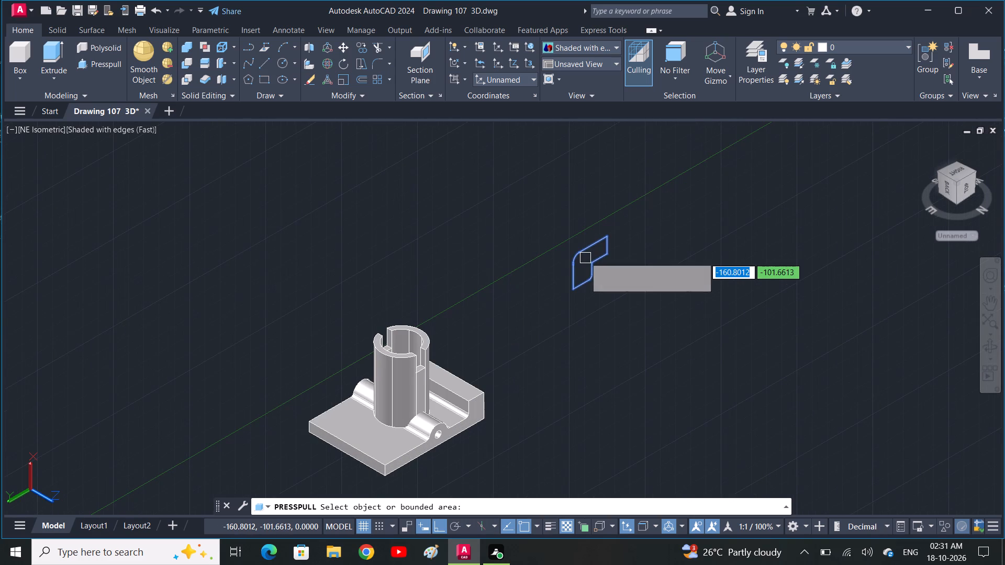
{"action": "left_click", "coordinate": [585, 257]}
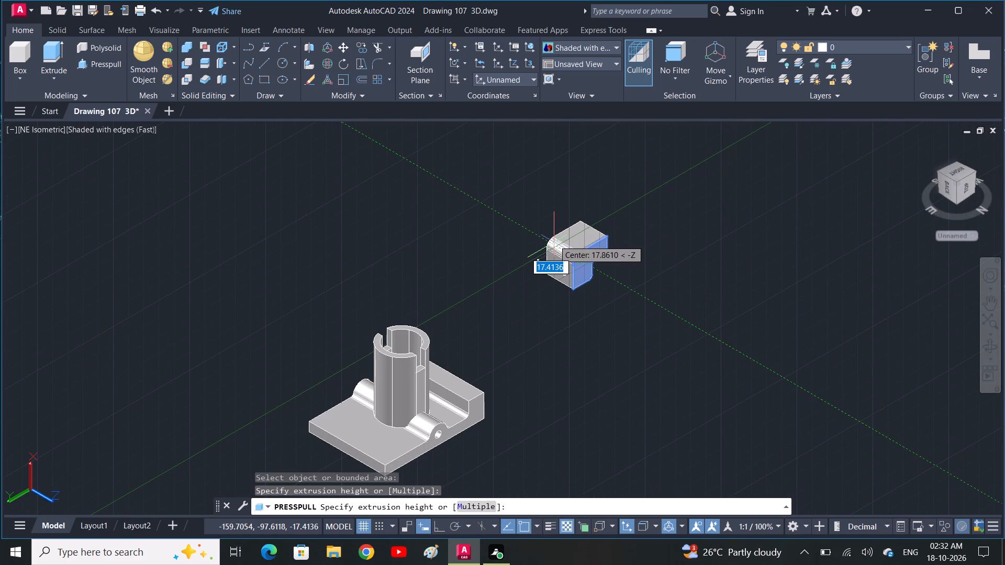
{"action": "type", "text": "15"}
{"action": "key", "text": "space"}
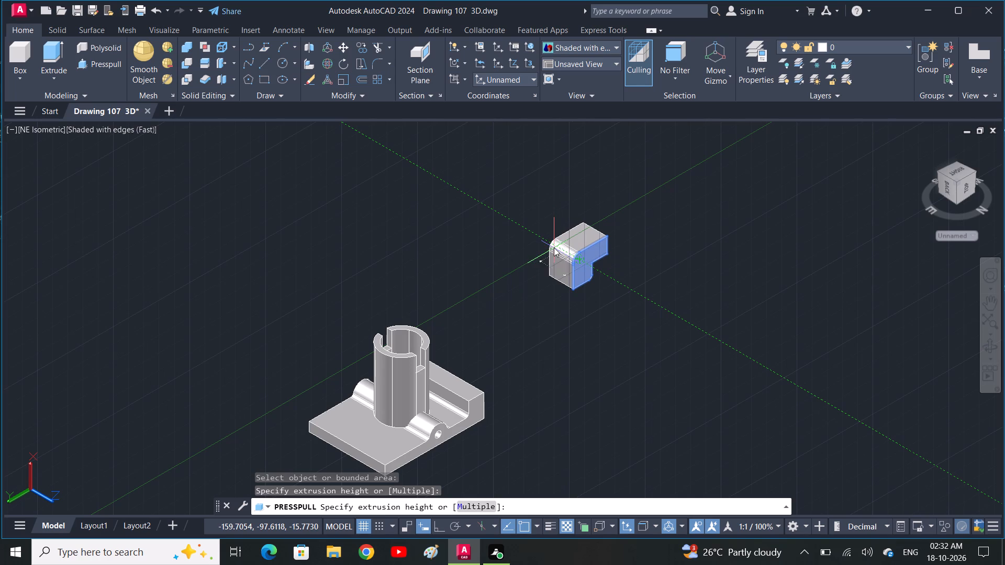
{"action": "key", "text": "Escape"}
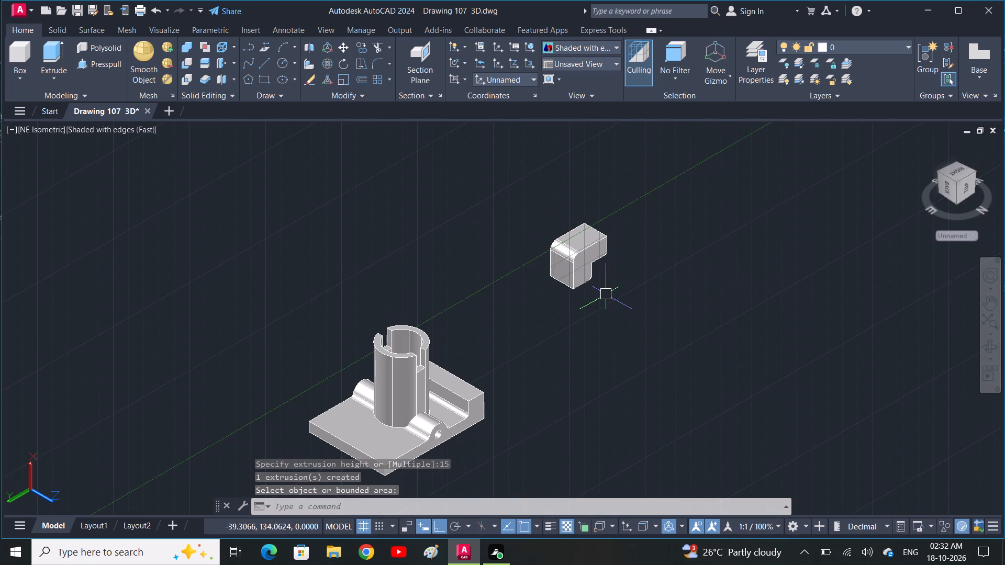
Move the new stepped block from its bottom corner onto the top corner of the base plate.
{"action": "left_click", "coordinate": [611, 295]}
{"action": "left_click", "coordinate": [555, 241]}
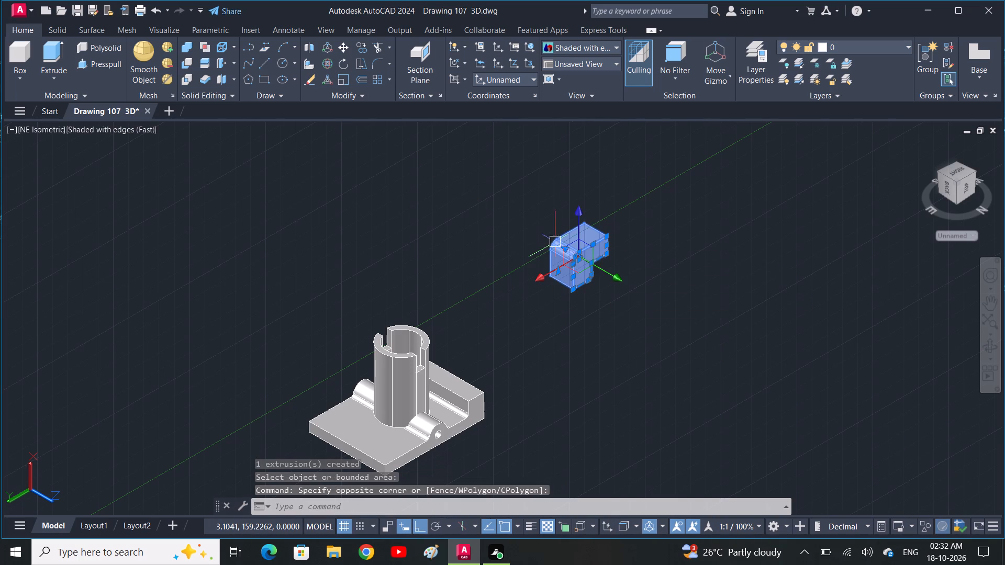
{"action": "key", "text": "m"}
{"action": "type", "text": "m"}
{"action": "key", "text": "space"}
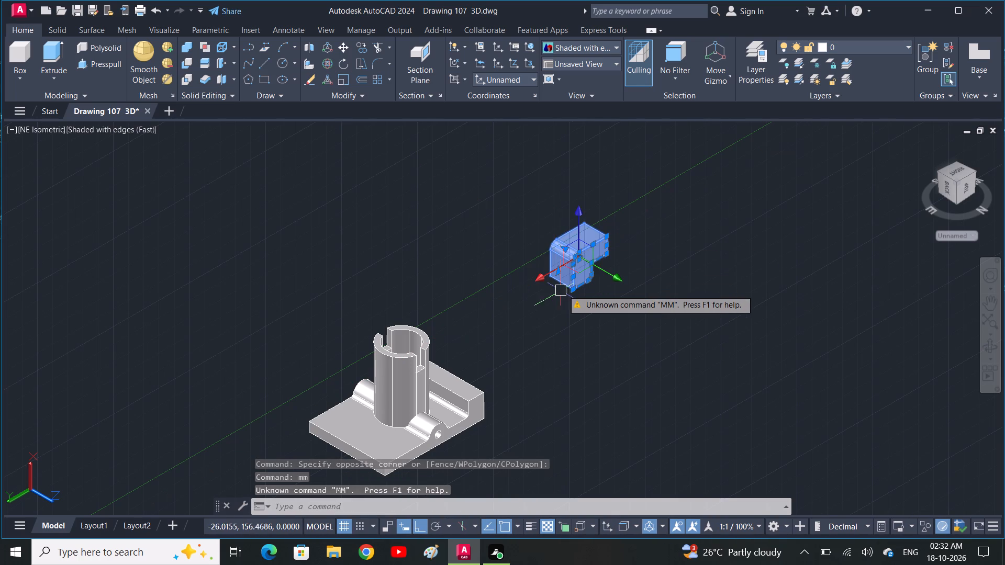
{"action": "type", "text": "m"}
{"action": "key", "text": "space"}
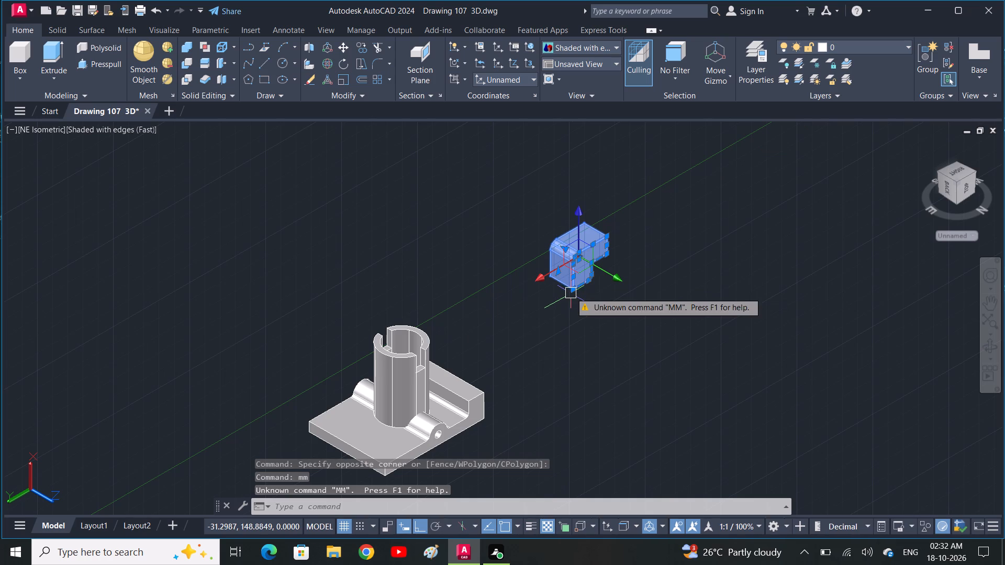
{"action": "left_click", "coordinate": [571, 292]}
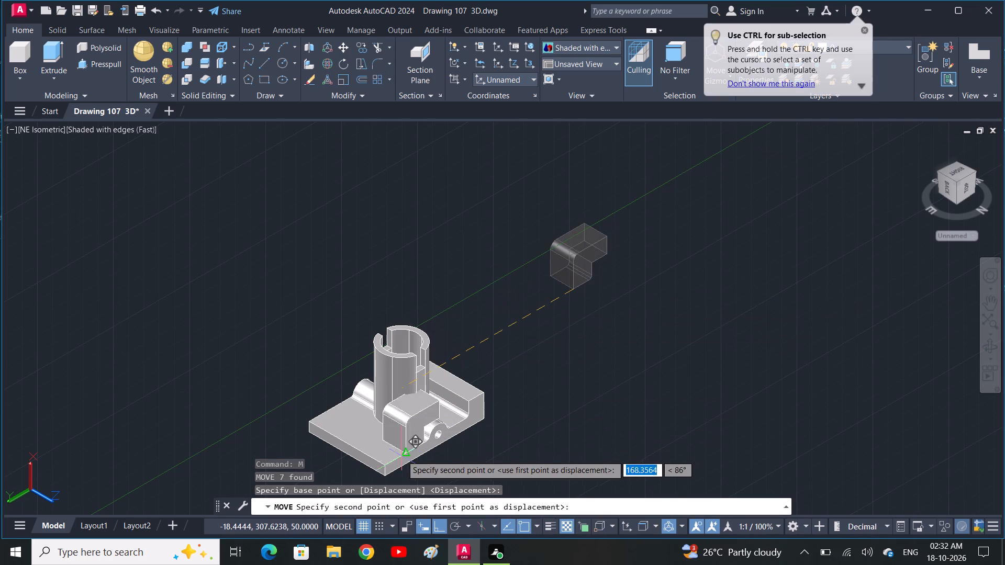
{"action": "left_click", "coordinate": [383, 462]}
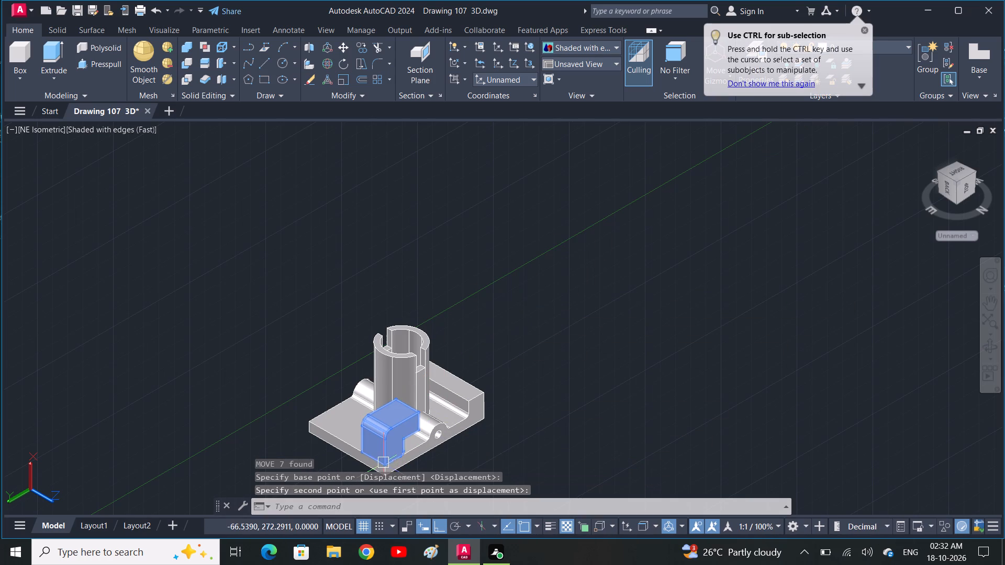
Move the stepped block 25 along the base plate's upper edge in the negative Z direction.
{"action": "left_click", "coordinate": [394, 444]}
{"action": "type", "text": "m"}
{"action": "key", "text": "space"}
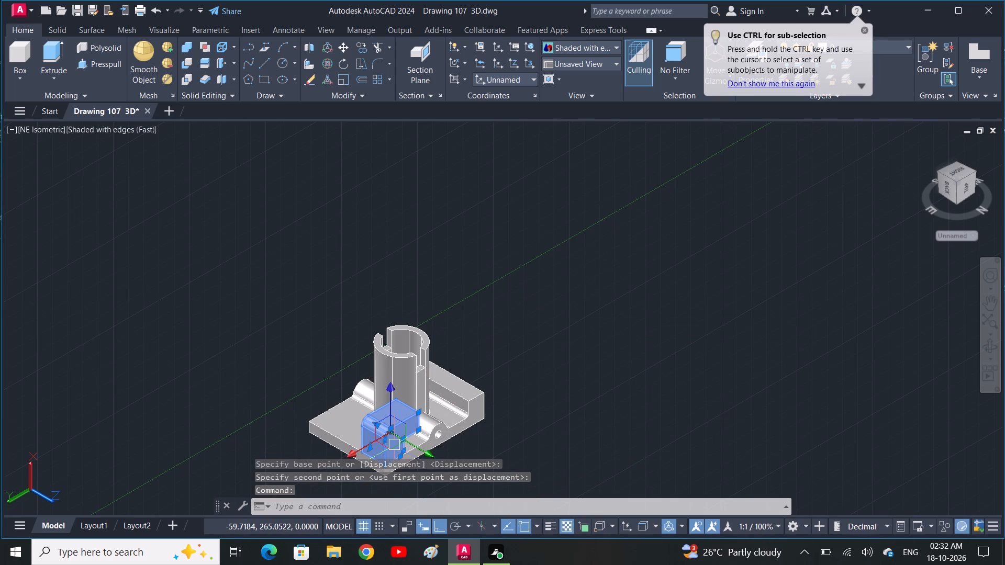
{"action": "middle_click_drag", "start_coordinate": [382, 450], "coordinate": [456, 344]}
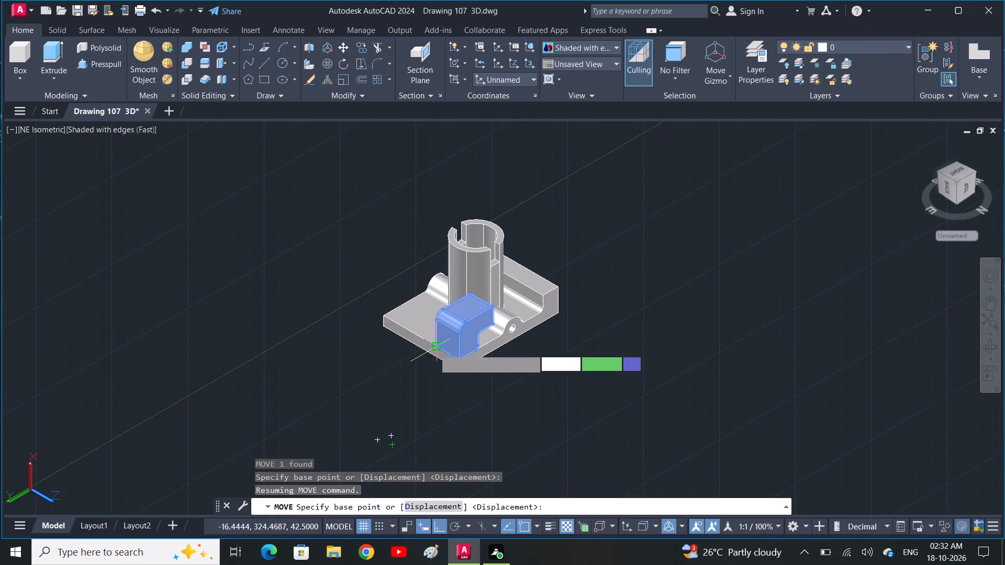
{"action": "middle_click_drag", "start_coordinate": [434, 349], "coordinate": [500, 319], "text": "shift"}
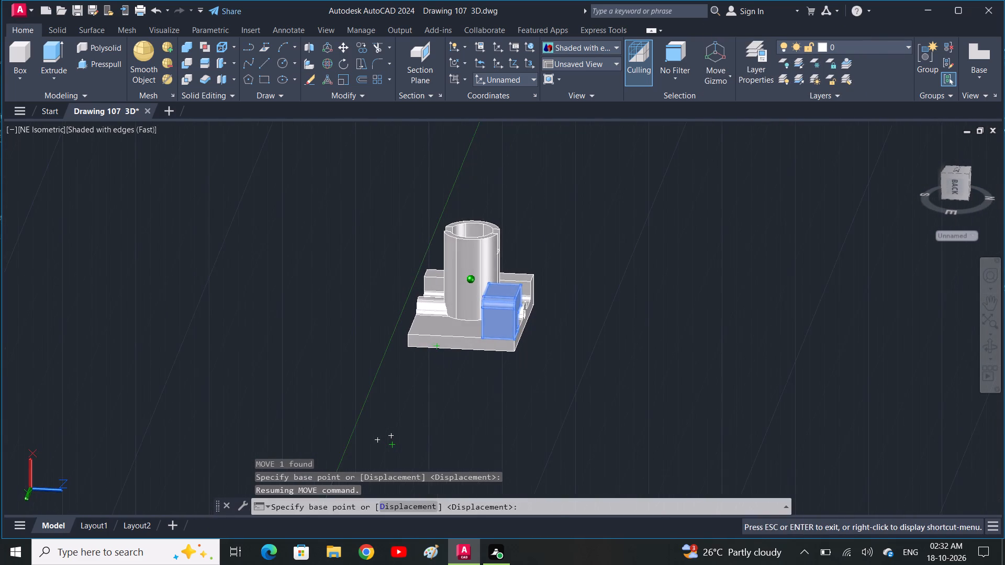
{"action": "middle_click_drag", "start_coordinate": [500, 319], "coordinate": [501, 318], "text": "shift"}
{"action": "scroll", "coordinate": [485, 325], "scroll_direction": "up", "scroll_amount": 5}
{"action": "middle_click_drag", "start_coordinate": [495, 342], "coordinate": [457, 301]}
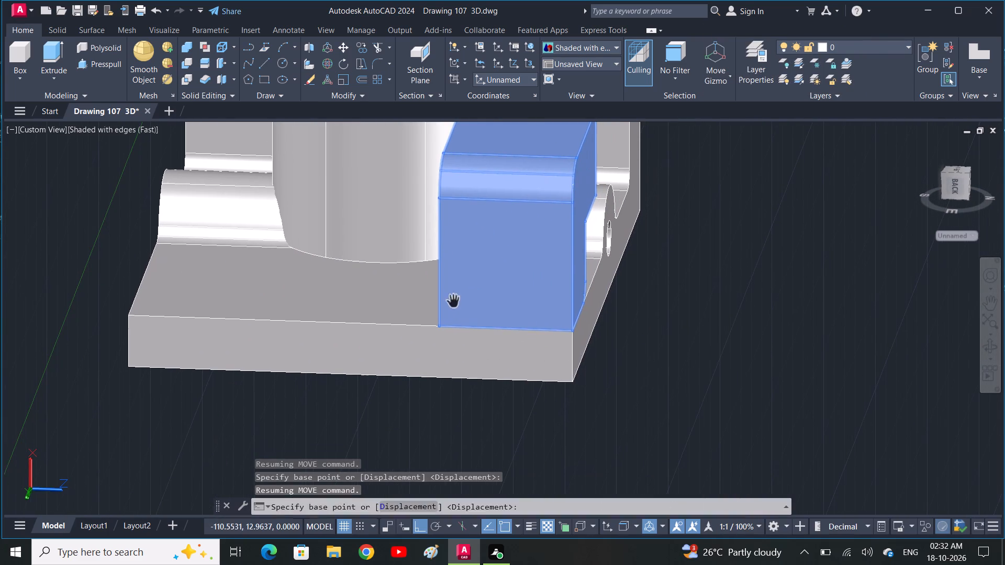
{"action": "left_click", "coordinate": [504, 324]}
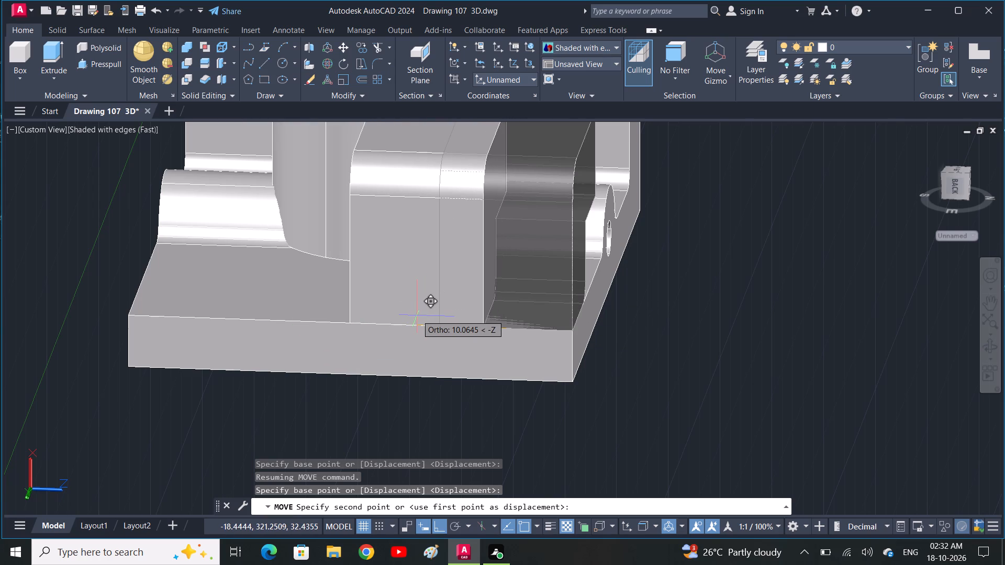
{"action": "type", "text": "25"}
{"action": "key", "text": "space"}
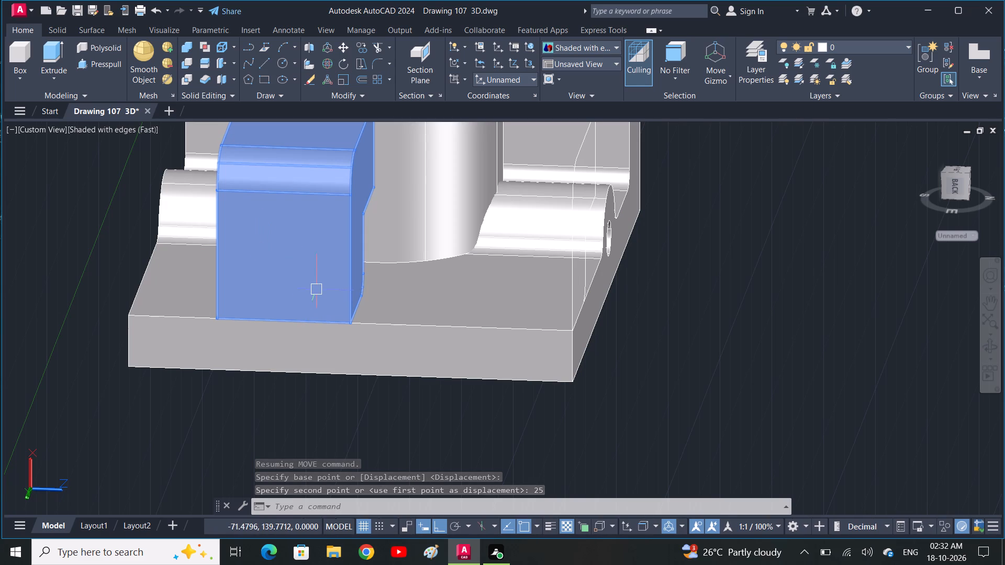
Move the stepped block from its bottom edge's midpoint to the midpoint of the base plate's upper edge.
{"action": "left_click", "coordinate": [316, 289]}
{"action": "key", "text": "m"}
{"action": "key", "text": "space"}
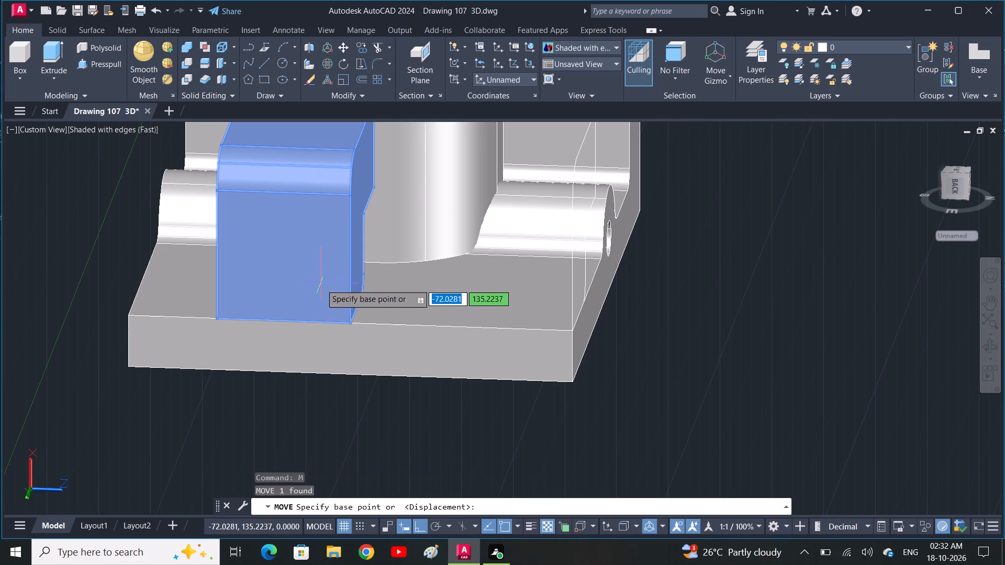
{"action": "left_click", "coordinate": [281, 323]}
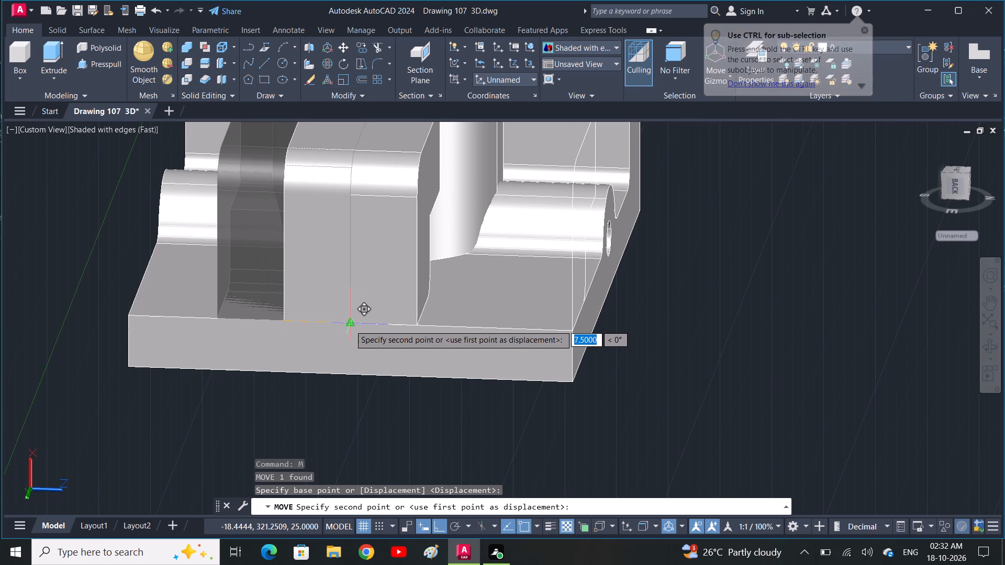
{"action": "left_click", "coordinate": [350, 325]}
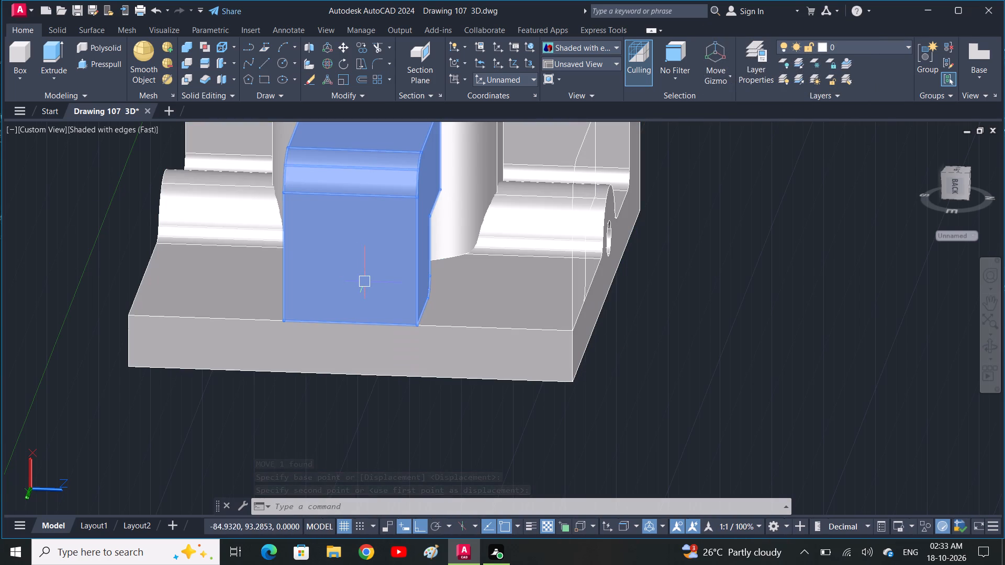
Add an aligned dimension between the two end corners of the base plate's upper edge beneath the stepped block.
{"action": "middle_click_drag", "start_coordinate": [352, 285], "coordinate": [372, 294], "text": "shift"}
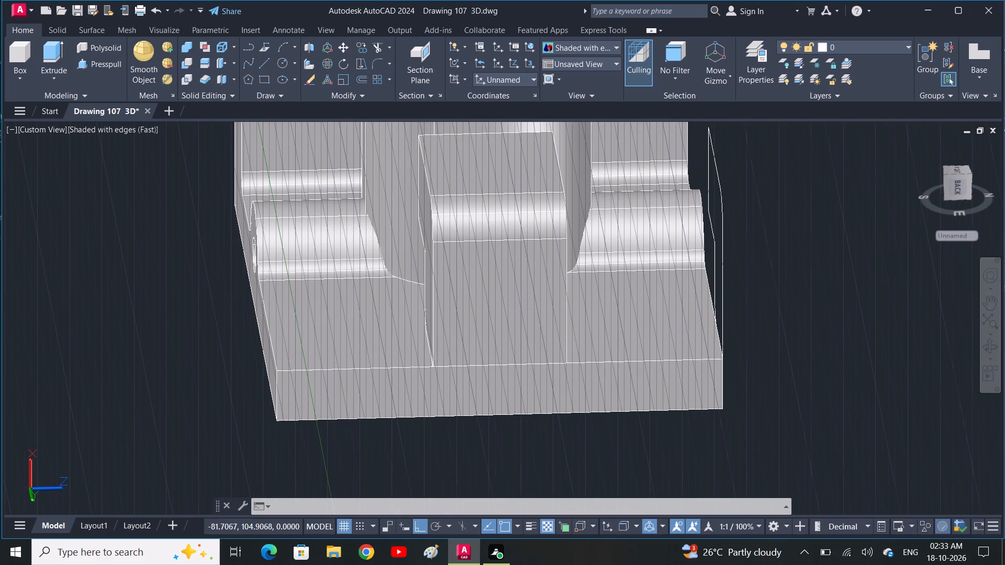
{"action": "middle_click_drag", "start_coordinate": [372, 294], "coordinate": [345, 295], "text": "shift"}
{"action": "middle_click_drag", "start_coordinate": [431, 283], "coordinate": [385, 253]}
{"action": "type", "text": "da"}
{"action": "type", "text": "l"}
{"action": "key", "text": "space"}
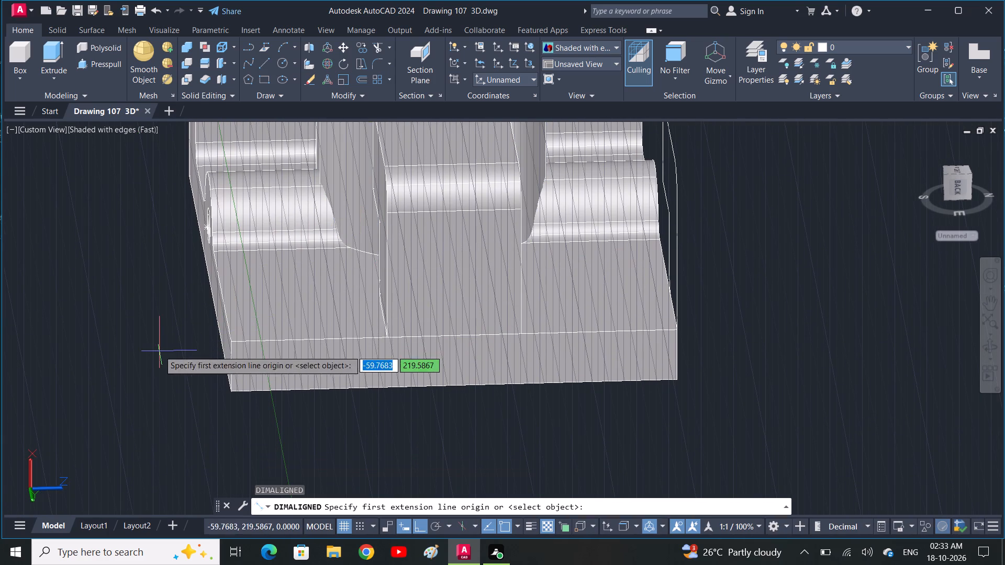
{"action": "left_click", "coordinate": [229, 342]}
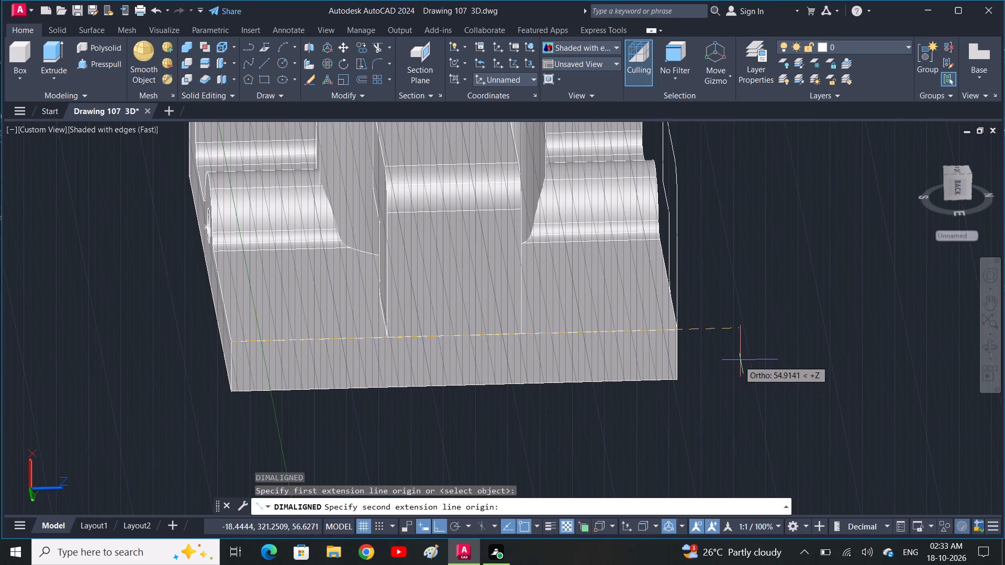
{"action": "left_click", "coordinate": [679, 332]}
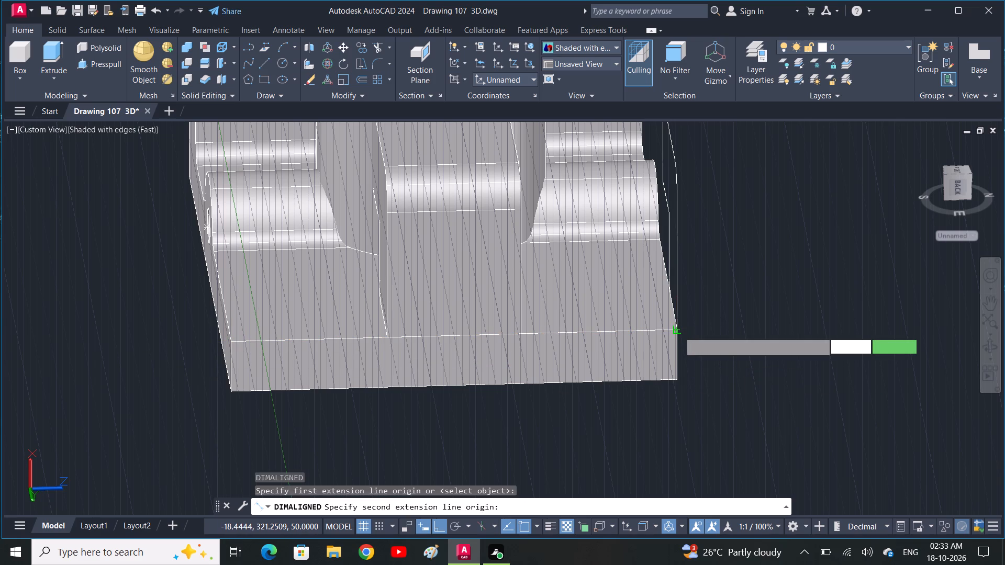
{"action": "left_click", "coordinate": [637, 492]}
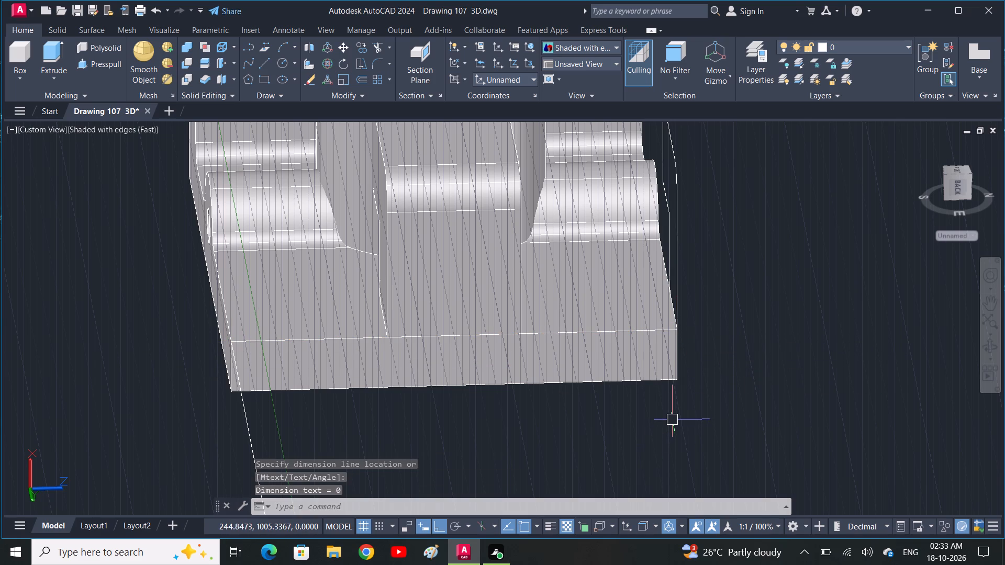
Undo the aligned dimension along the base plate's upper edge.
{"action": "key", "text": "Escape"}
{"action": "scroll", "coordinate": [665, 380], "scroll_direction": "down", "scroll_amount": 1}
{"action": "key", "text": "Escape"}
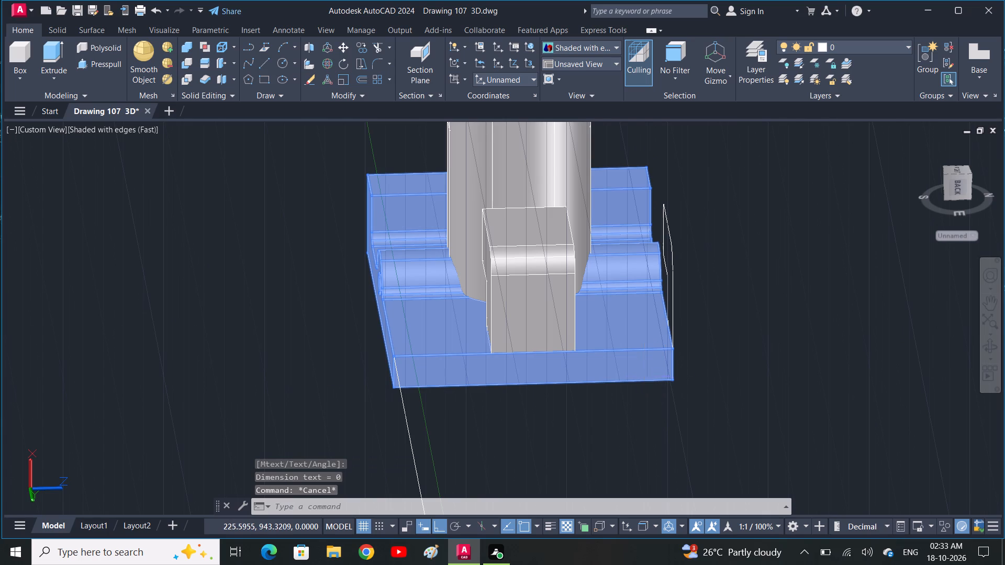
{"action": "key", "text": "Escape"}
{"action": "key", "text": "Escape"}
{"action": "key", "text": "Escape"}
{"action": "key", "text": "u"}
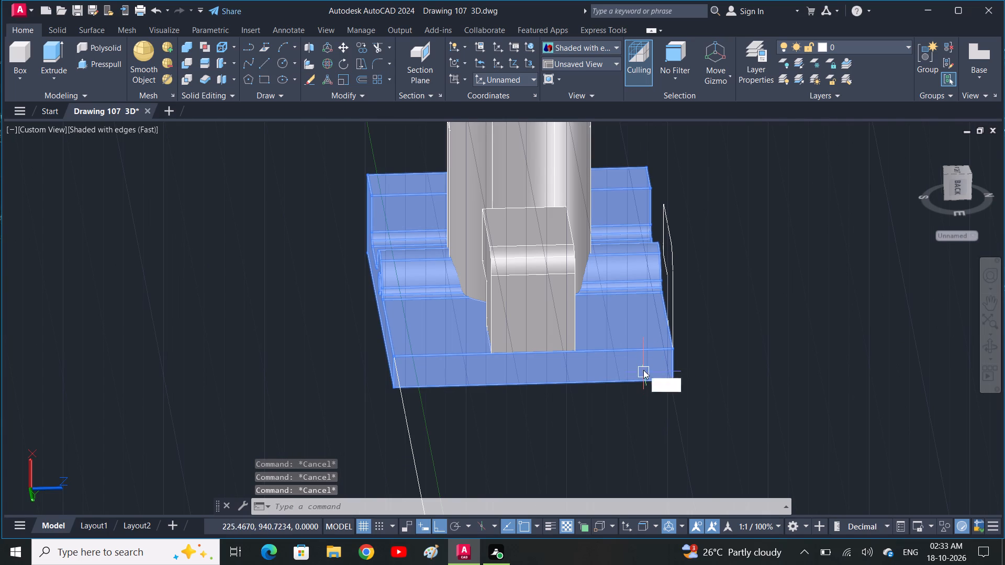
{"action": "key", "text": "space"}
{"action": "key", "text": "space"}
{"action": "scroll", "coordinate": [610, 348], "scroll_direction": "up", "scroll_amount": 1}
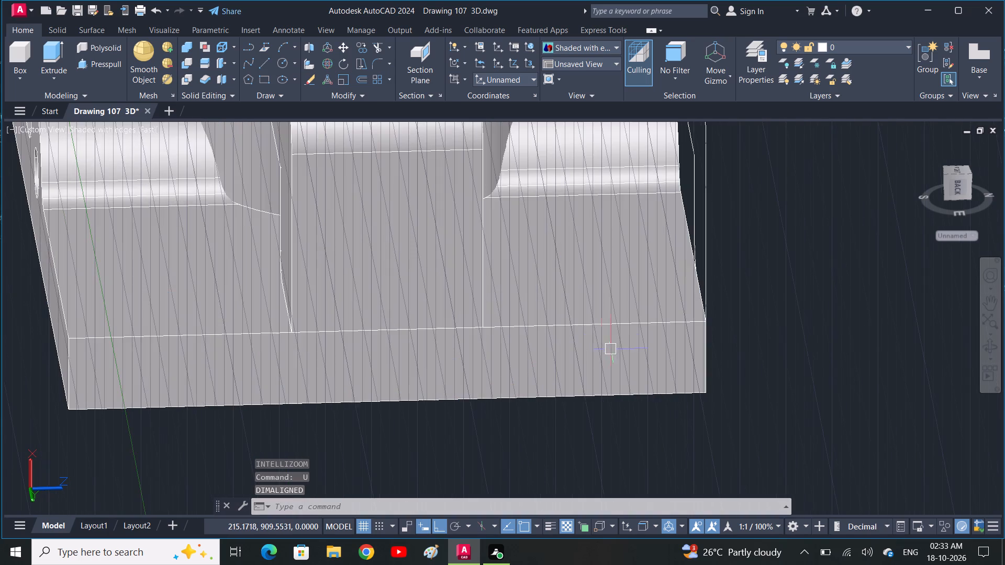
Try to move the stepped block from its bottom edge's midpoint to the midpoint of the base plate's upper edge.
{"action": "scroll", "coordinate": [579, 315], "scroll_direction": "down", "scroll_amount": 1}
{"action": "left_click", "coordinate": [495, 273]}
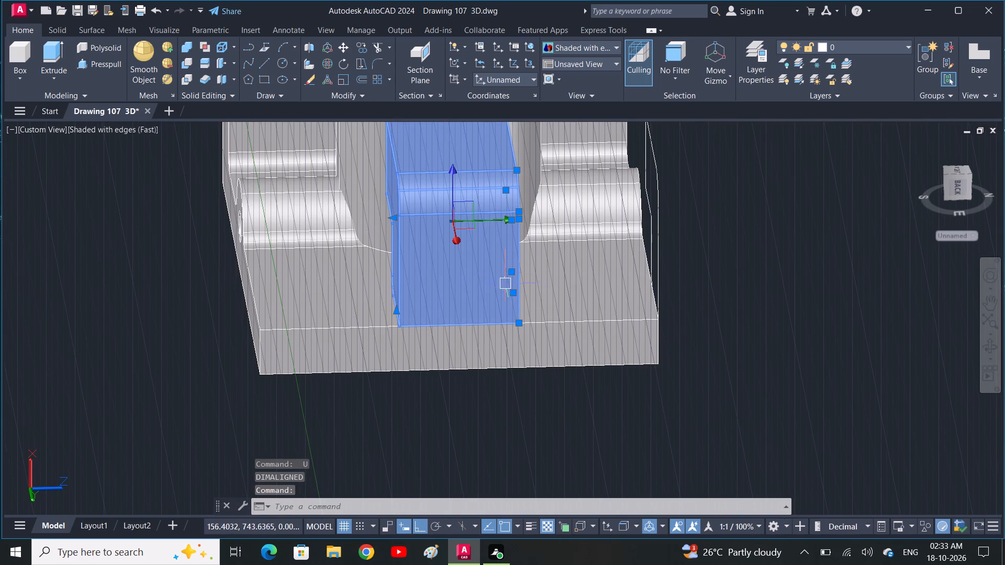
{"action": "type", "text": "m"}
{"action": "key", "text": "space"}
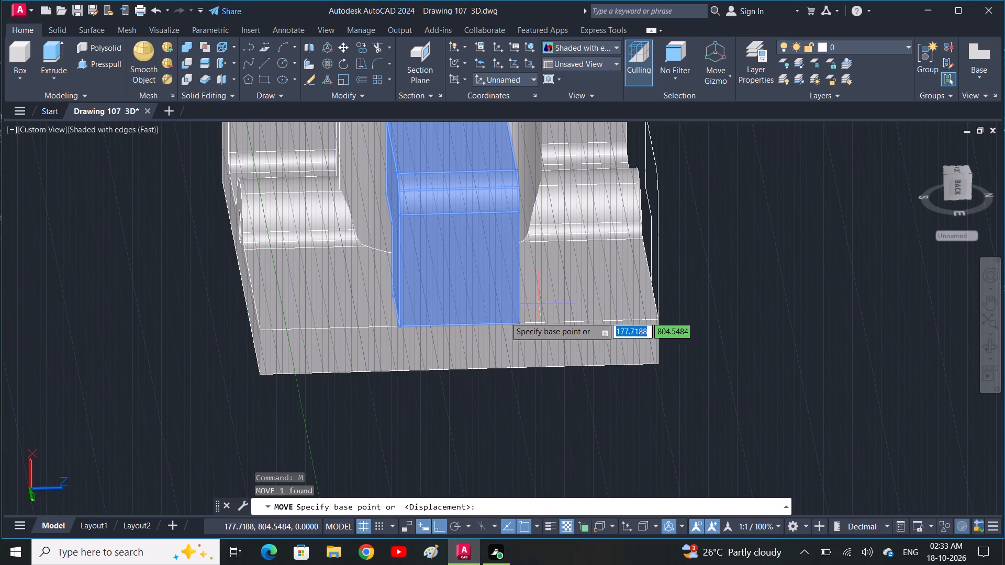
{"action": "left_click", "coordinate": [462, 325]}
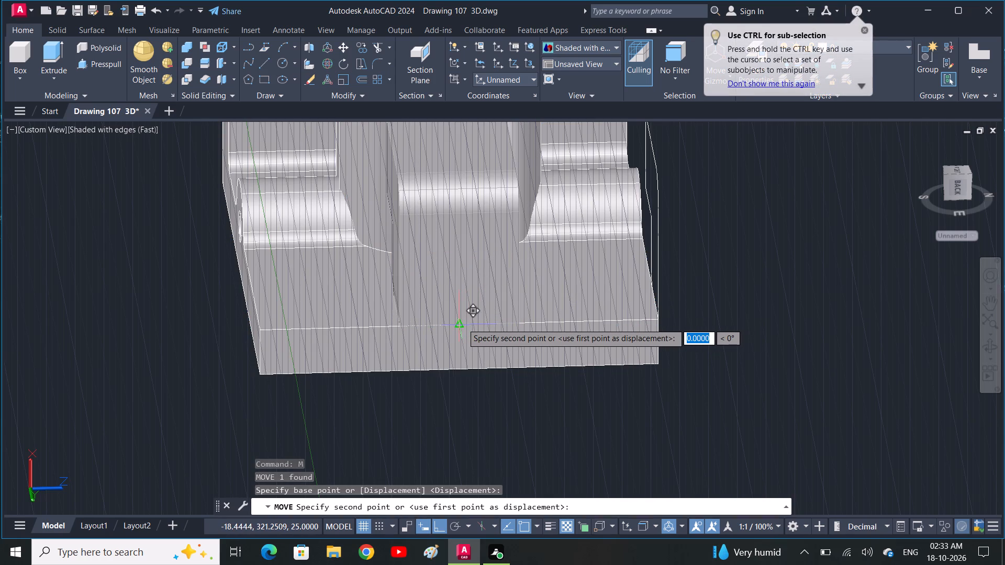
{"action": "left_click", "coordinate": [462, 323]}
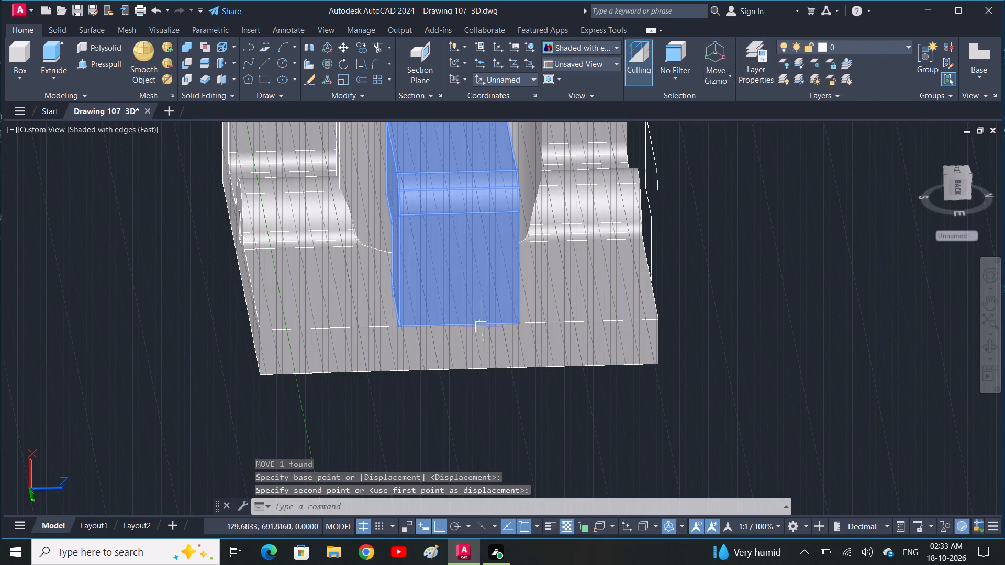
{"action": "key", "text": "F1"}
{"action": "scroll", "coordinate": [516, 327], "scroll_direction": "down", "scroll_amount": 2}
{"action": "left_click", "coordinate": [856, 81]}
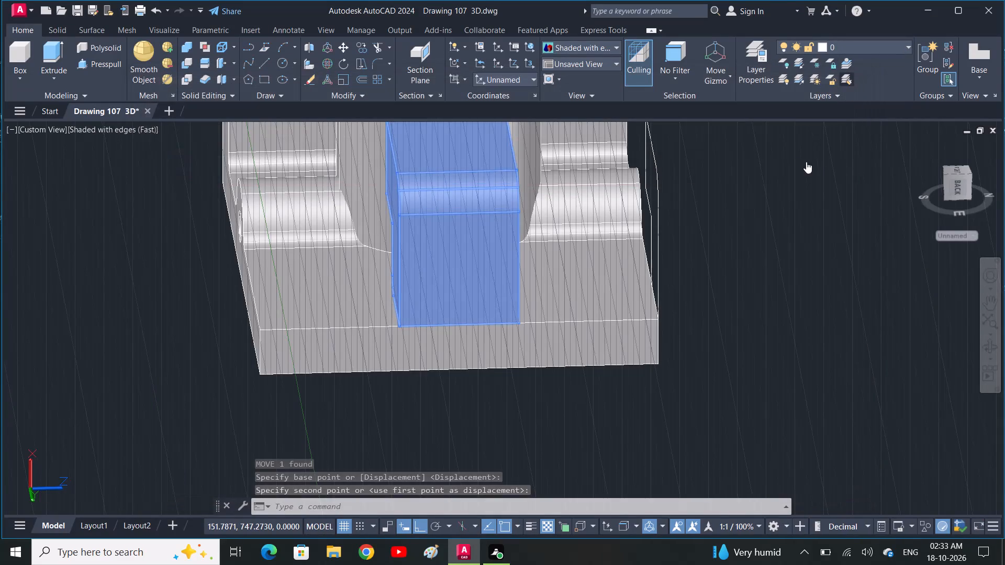
Undo the stepped block's moves back to where it stands clear of the base plate.
{"action": "middle_click_drag", "start_coordinate": [775, 257], "coordinate": [732, 258], "text": "shift"}
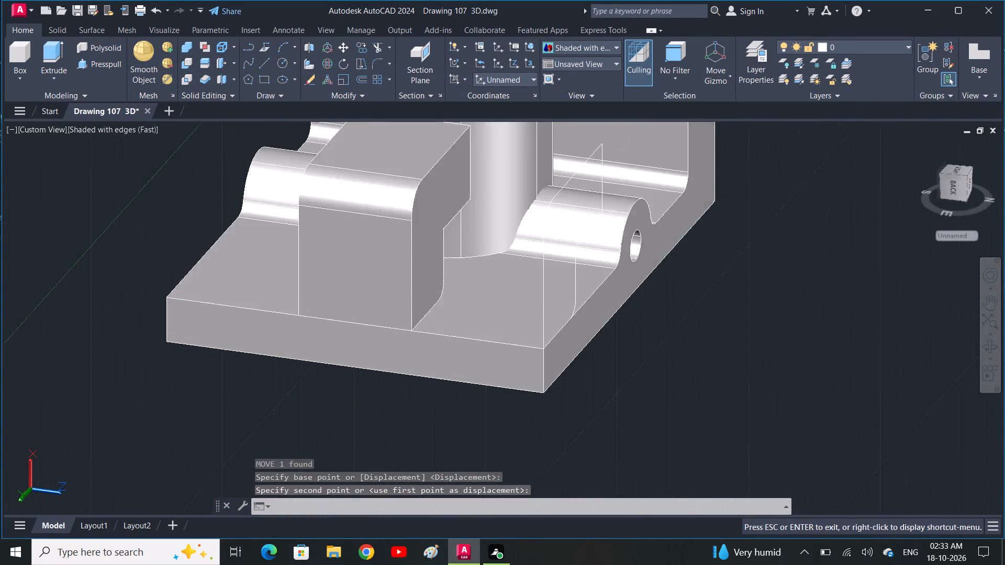
{"action": "middle_click_drag", "start_coordinate": [732, 258], "coordinate": [599, 217], "text": "shift"}
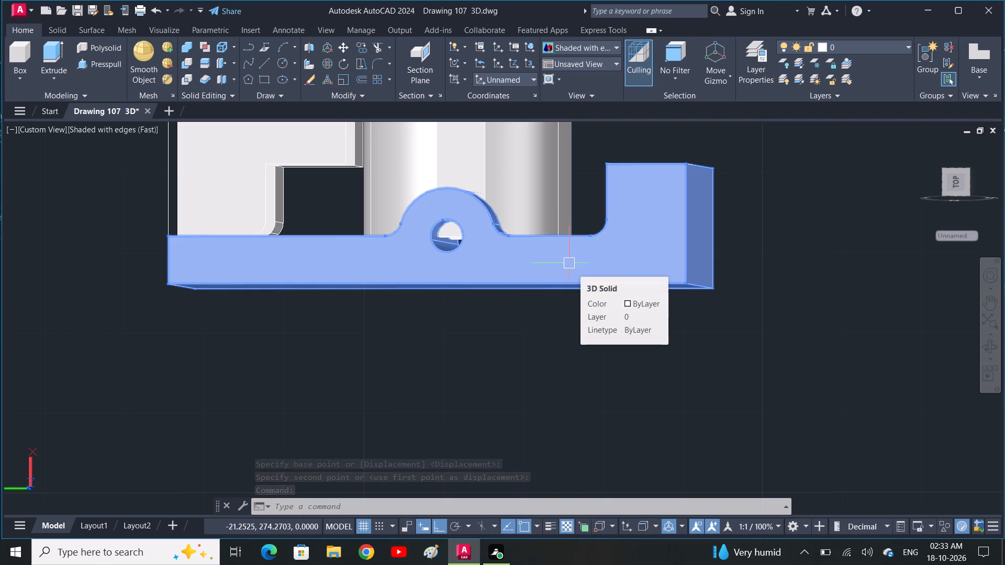
{"action": "scroll", "coordinate": [512, 242], "scroll_direction": "down", "scroll_amount": 1}
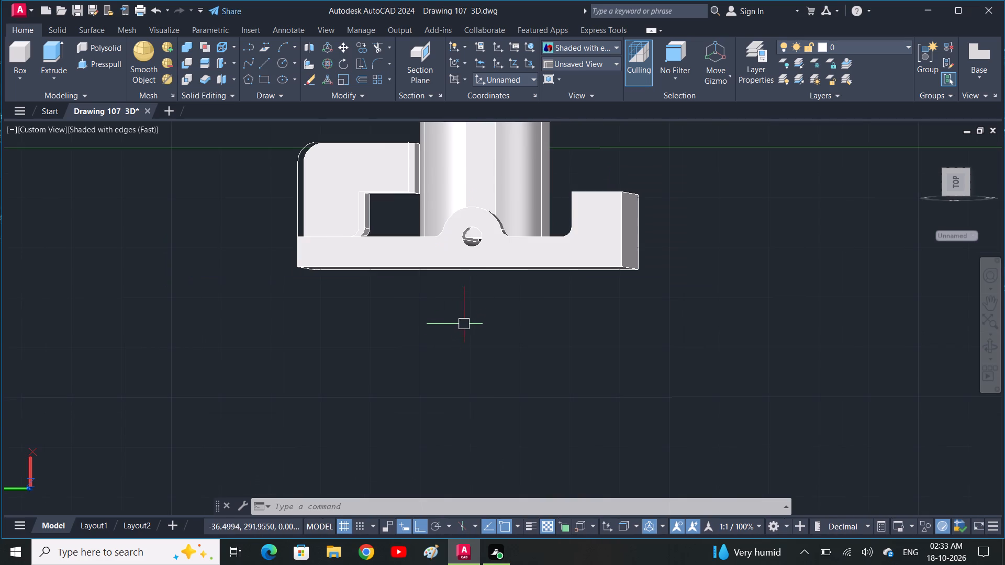
{"action": "middle_click_drag", "start_coordinate": [469, 310], "coordinate": [522, 320]}
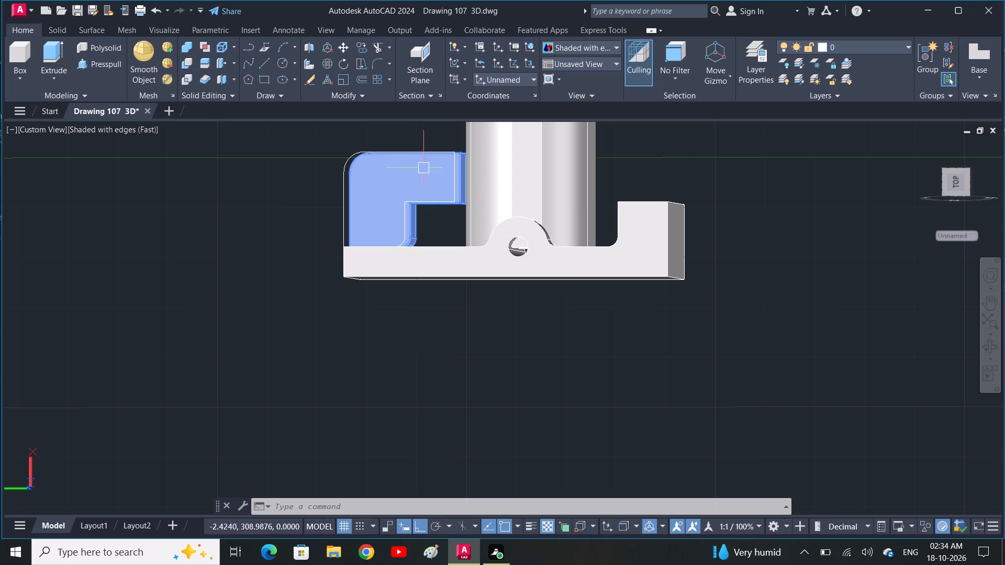
{"action": "key", "text": "u"}
{"action": "key", "text": "space"}
{"action": "key", "text": "space"}
{"action": "key", "text": "space"}
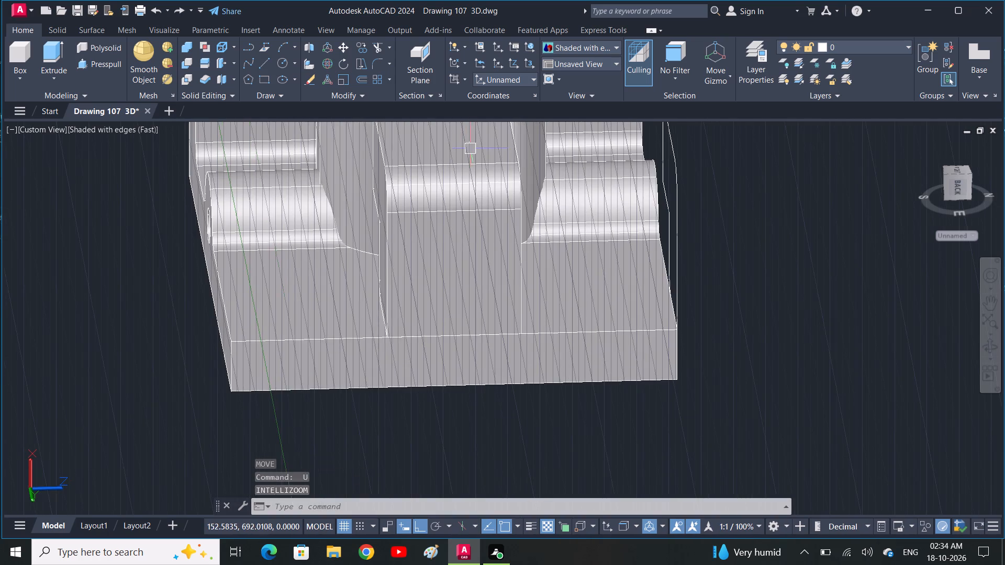
{"action": "key", "text": "space"}
{"action": "key", "text": "space"}
{"action": "key", "text": "space"}
{"action": "key", "text": "space"}
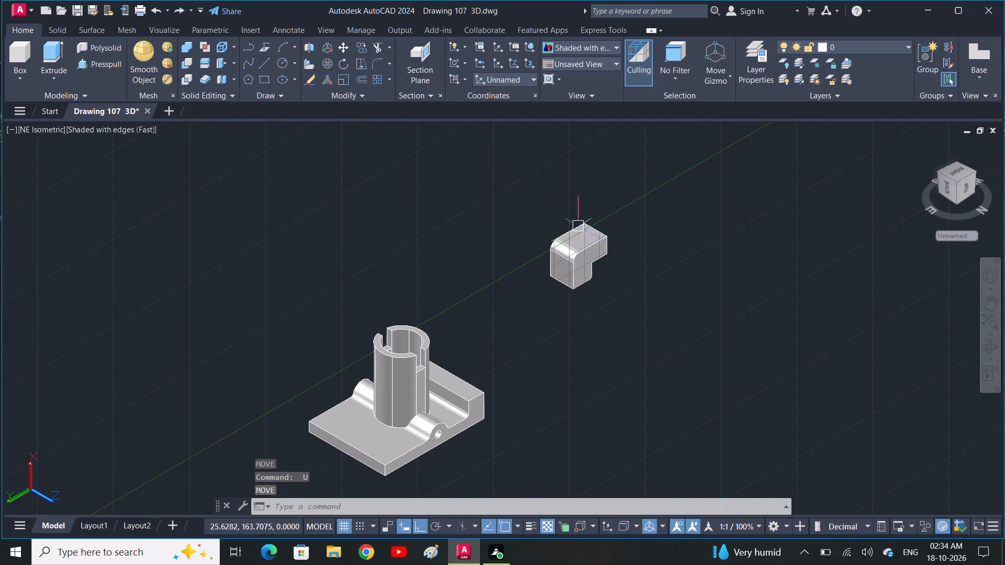
Move the stepped block and its profile from the block's bottom edge midpoint to the midpoint of the base plate's raised lip's inner upper edge.
{"action": "left_click", "coordinate": [645, 298]}
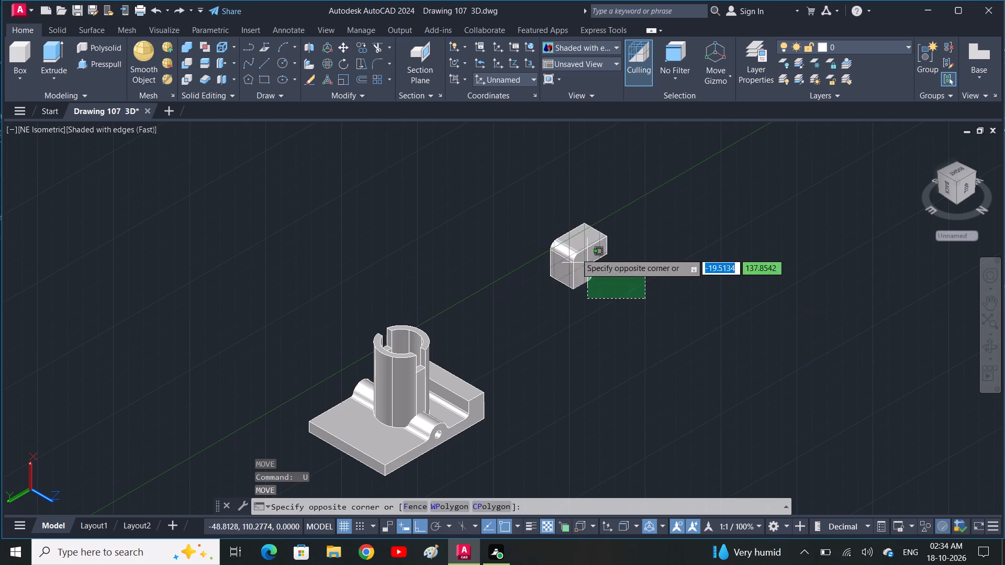
{"action": "left_click", "coordinate": [534, 217]}
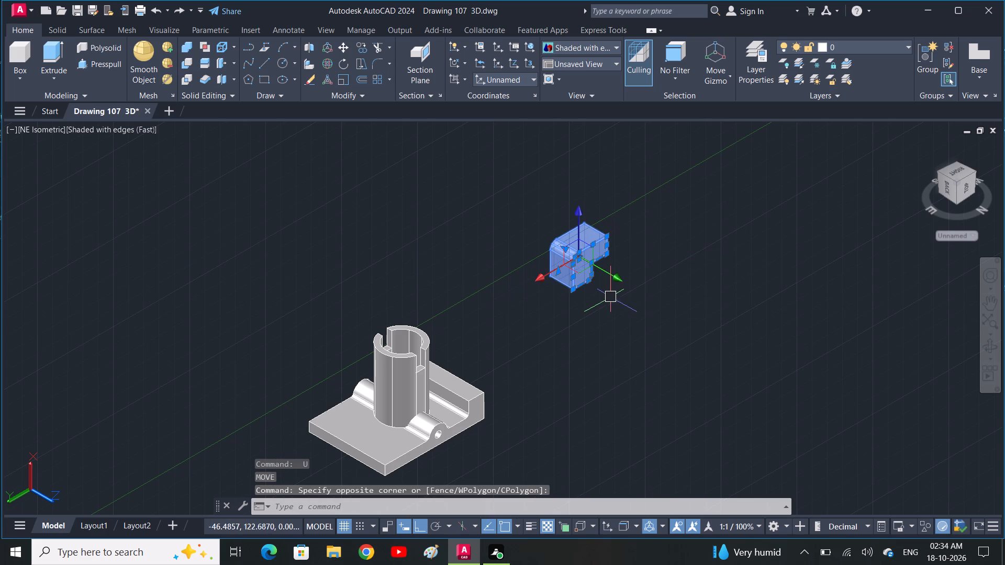
{"action": "type", "text": "m"}
{"action": "key", "text": "space"}
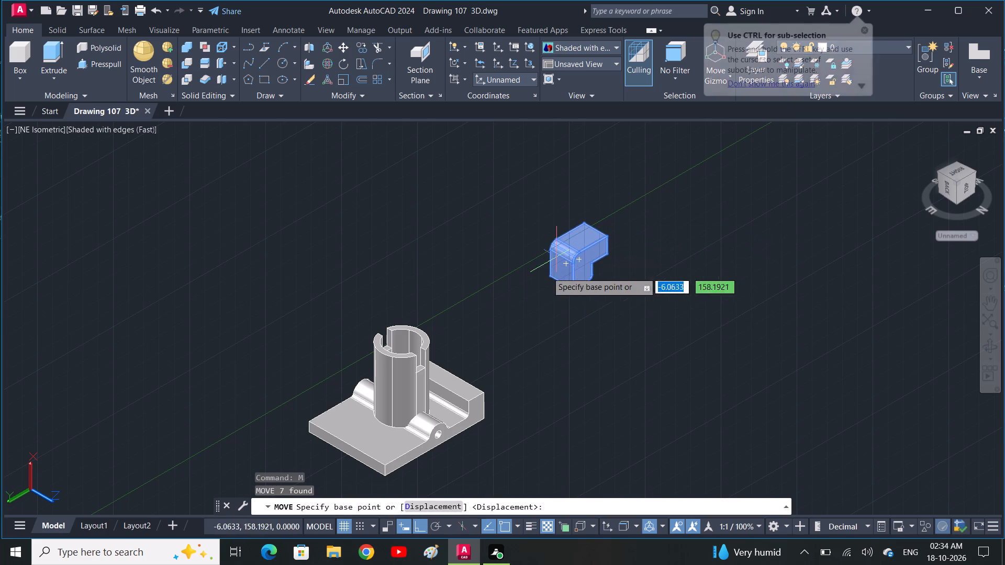
{"action": "left_click", "coordinate": [563, 278]}
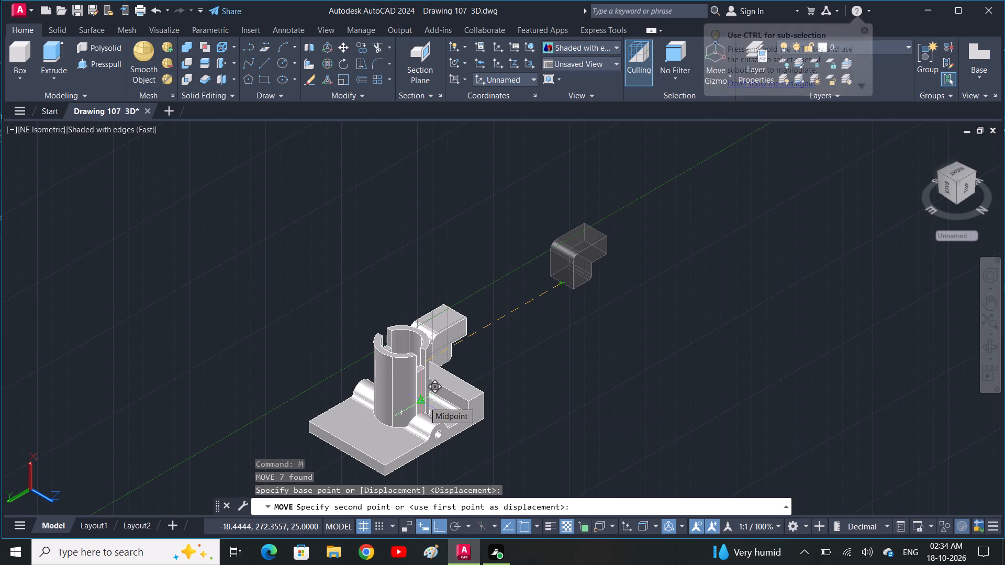
{"action": "middle_click_drag", "start_coordinate": [424, 401], "coordinate": [279, 385], "text": "shift"}
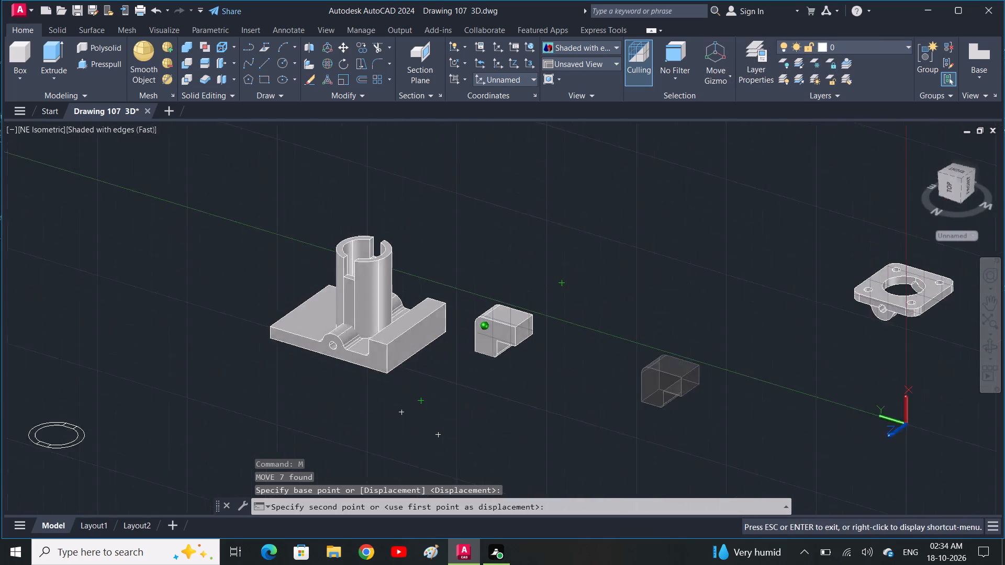
{"action": "middle_click_drag", "start_coordinate": [279, 385], "coordinate": [178, 373], "text": "shift"}
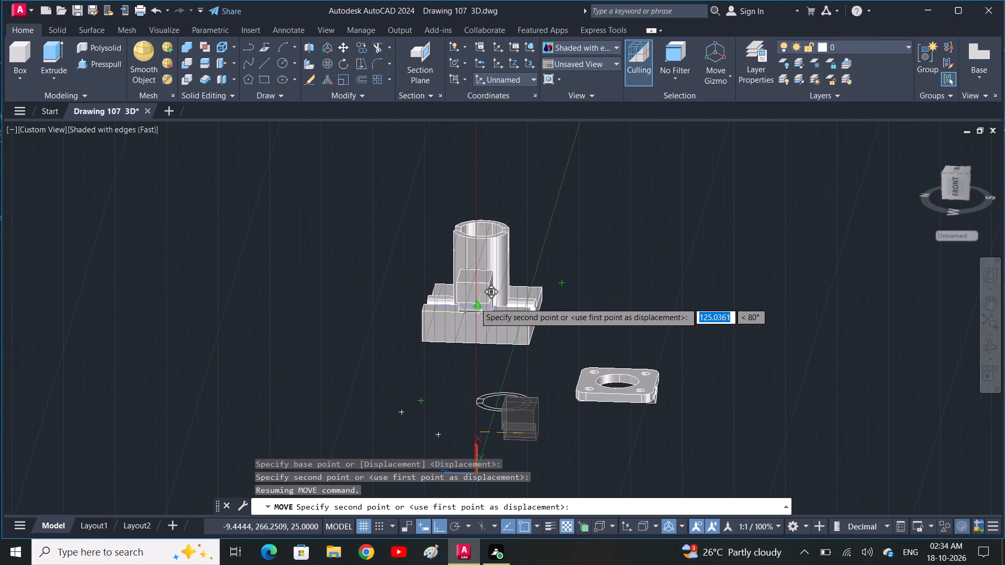
{"action": "left_click", "coordinate": [475, 302]}
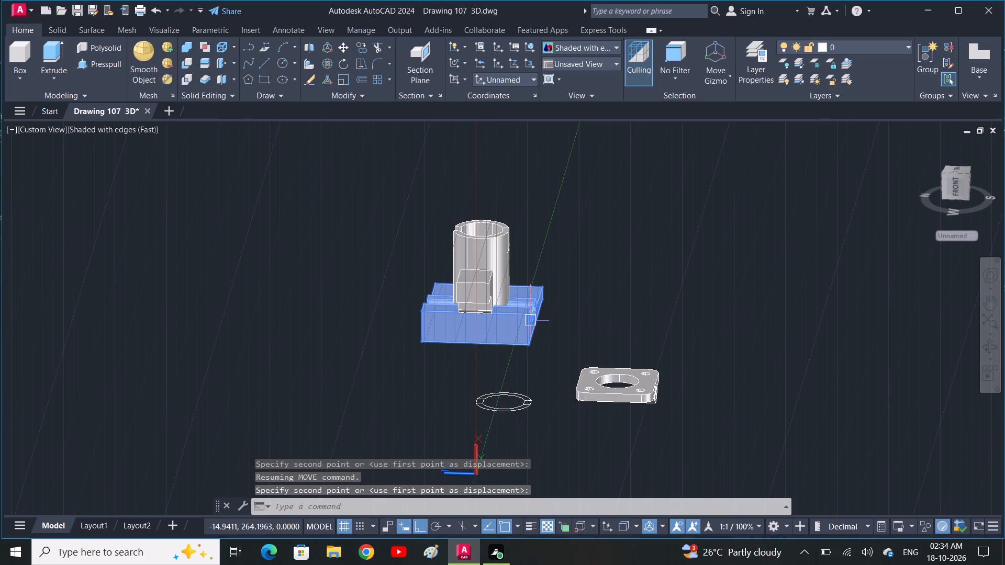
Move the stepped block from the midpoint of the edge beneath its overhang to the end of the raised lip's inner upper edge.
{"action": "middle_click_drag", "start_coordinate": [526, 321], "coordinate": [326, 300], "text": "shift"}
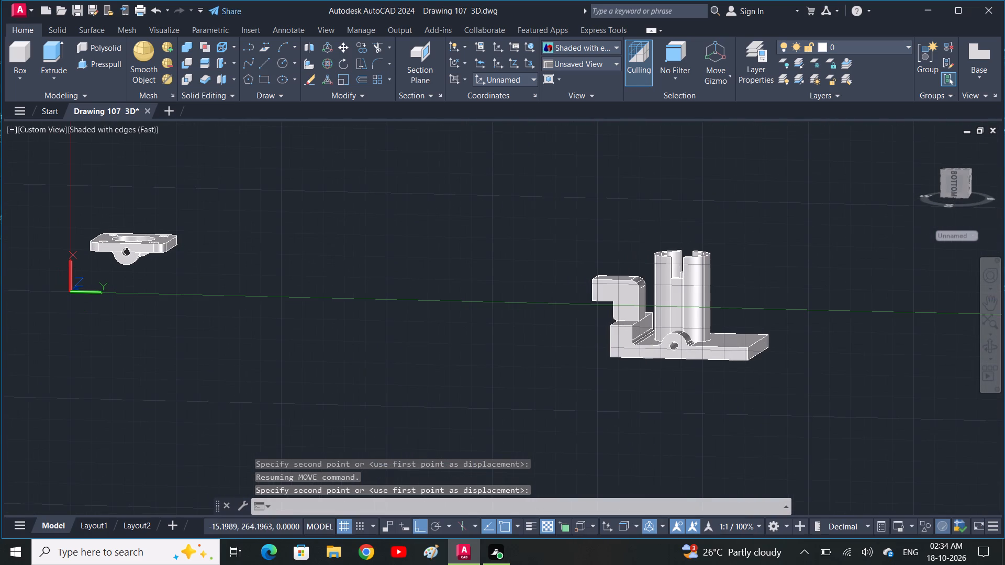
{"action": "middle_click_drag", "start_coordinate": [425, 343], "coordinate": [444, 346], "text": "shift"}
{"action": "scroll", "coordinate": [447, 346], "scroll_direction": "down", "scroll_amount": 1, "text": "shift"}
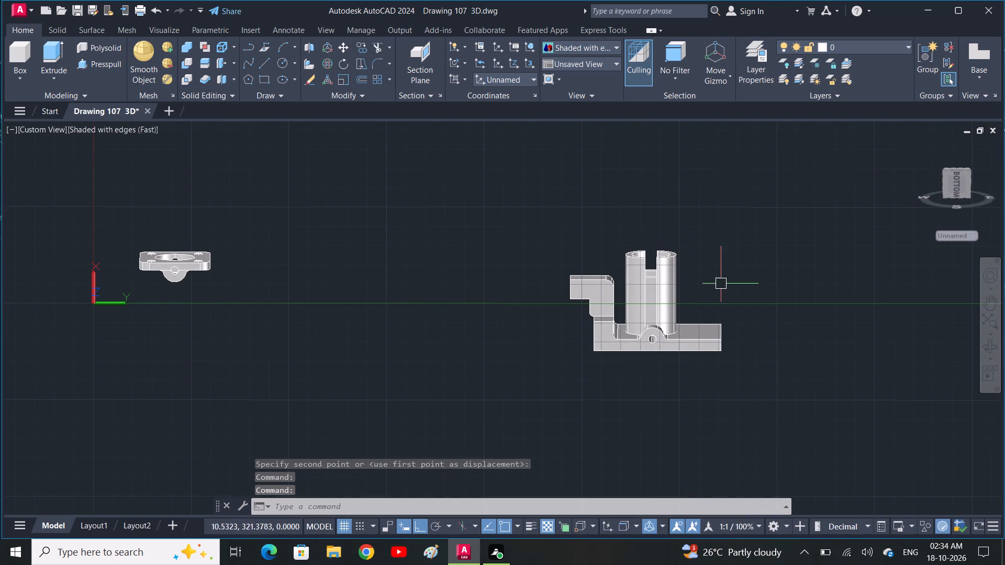
{"action": "left_click", "coordinate": [605, 291]}
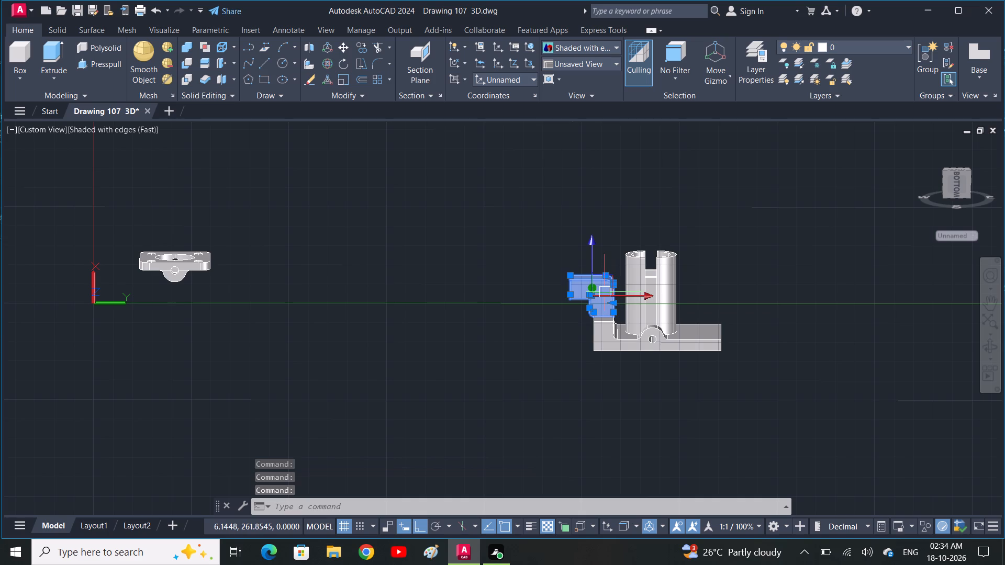
{"action": "type", "text": "m"}
{"action": "key", "text": "space"}
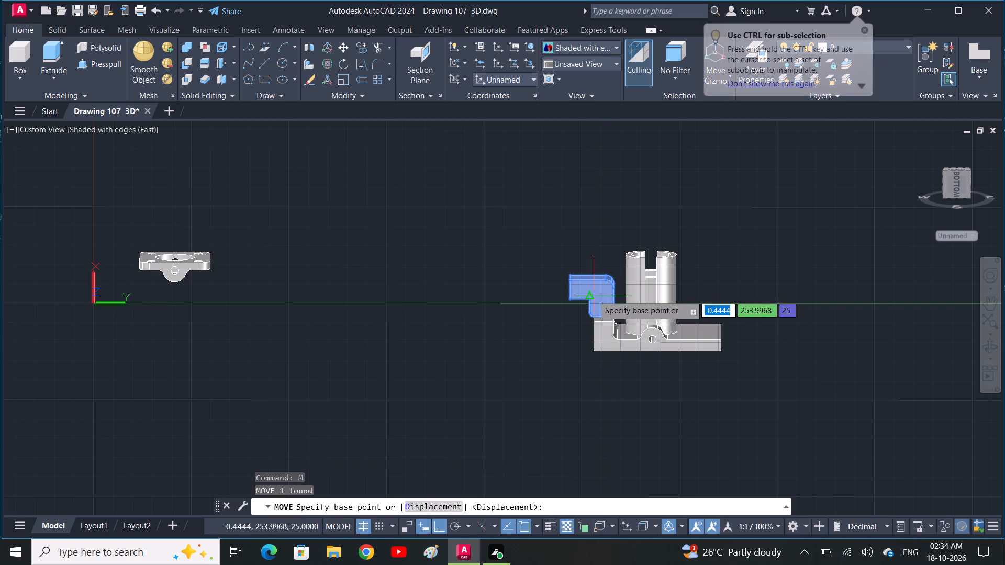
{"action": "left_click", "coordinate": [587, 302]}
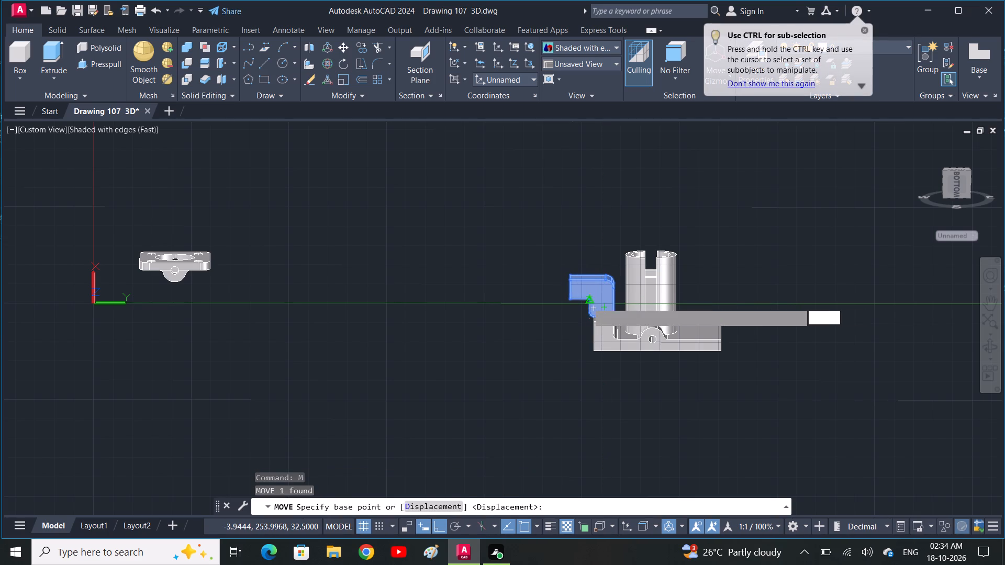
{"action": "scroll", "coordinate": [621, 327], "scroll_direction": "up", "scroll_amount": 3}
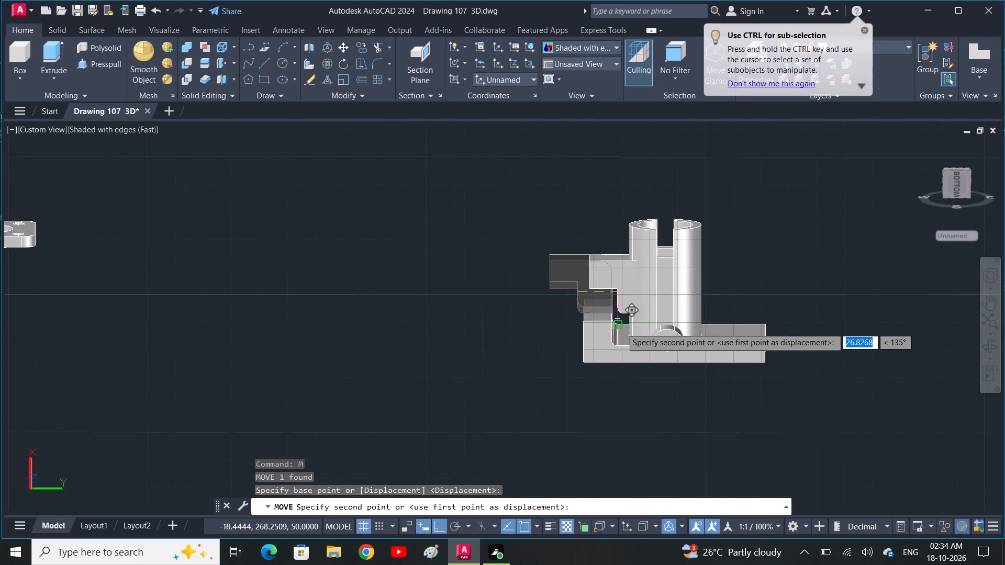
{"action": "scroll", "coordinate": [621, 327], "scroll_direction": "up", "scroll_amount": 2}
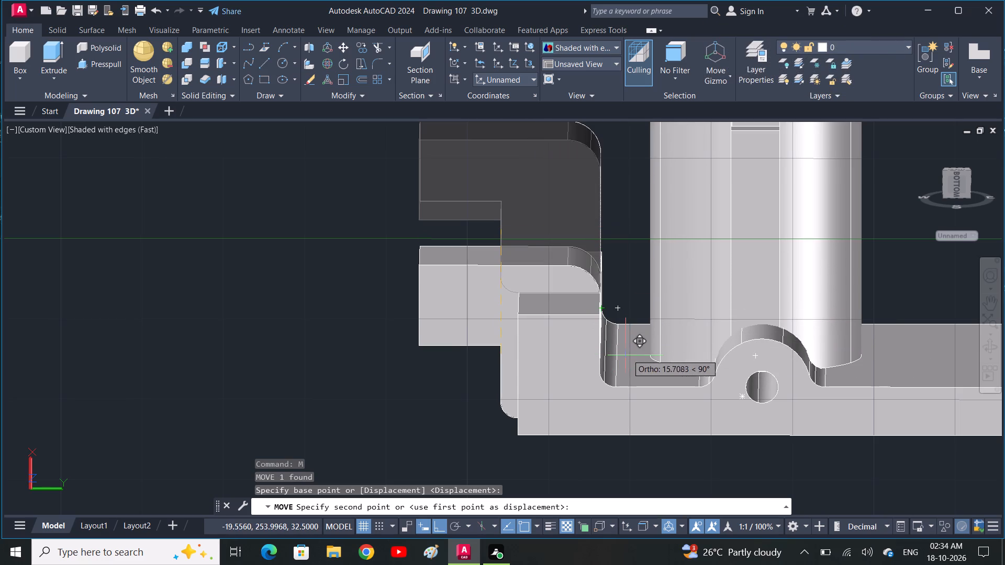
{"action": "left_click", "coordinate": [601, 313]}
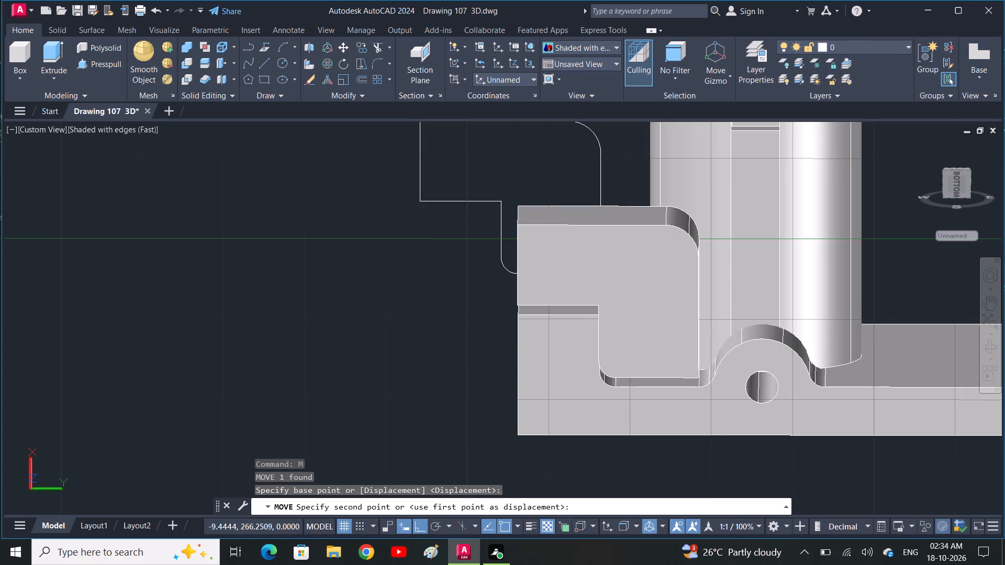
Move the stepped block from its lower corner to the end of the base plate's floor edge beside the rounded lug's fillet.
{"action": "scroll", "coordinate": [625, 349], "scroll_direction": "up", "scroll_amount": 2}
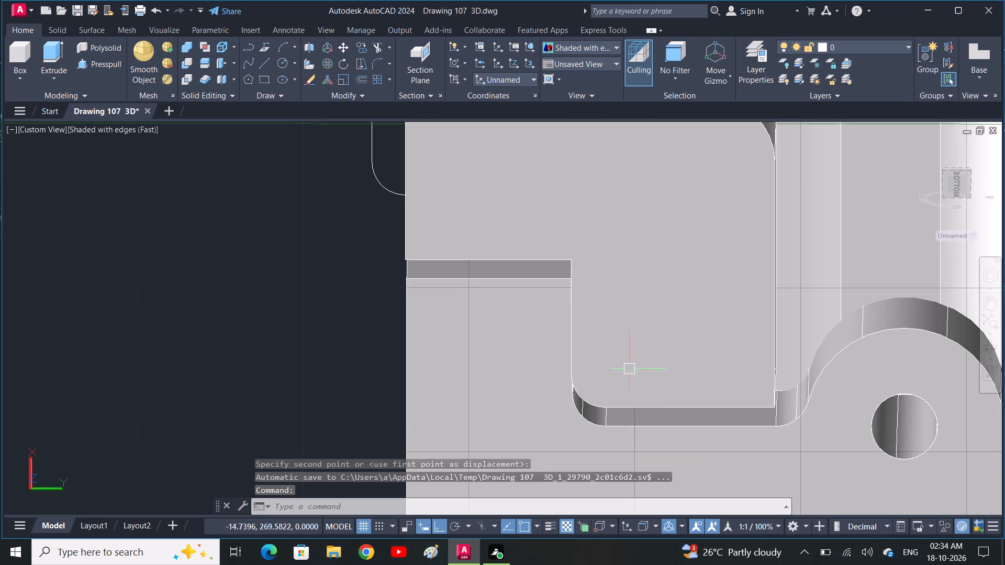
{"action": "scroll", "coordinate": [626, 391], "scroll_direction": "down", "scroll_amount": 1}
{"action": "left_click", "coordinate": [620, 388]}
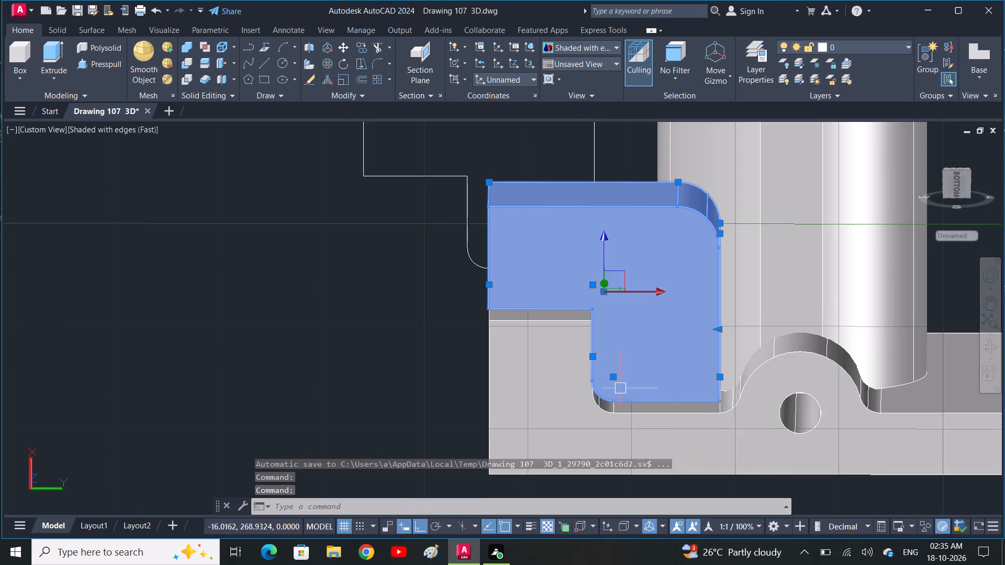
{"action": "type", "text": "m"}
{"action": "key", "text": "space"}
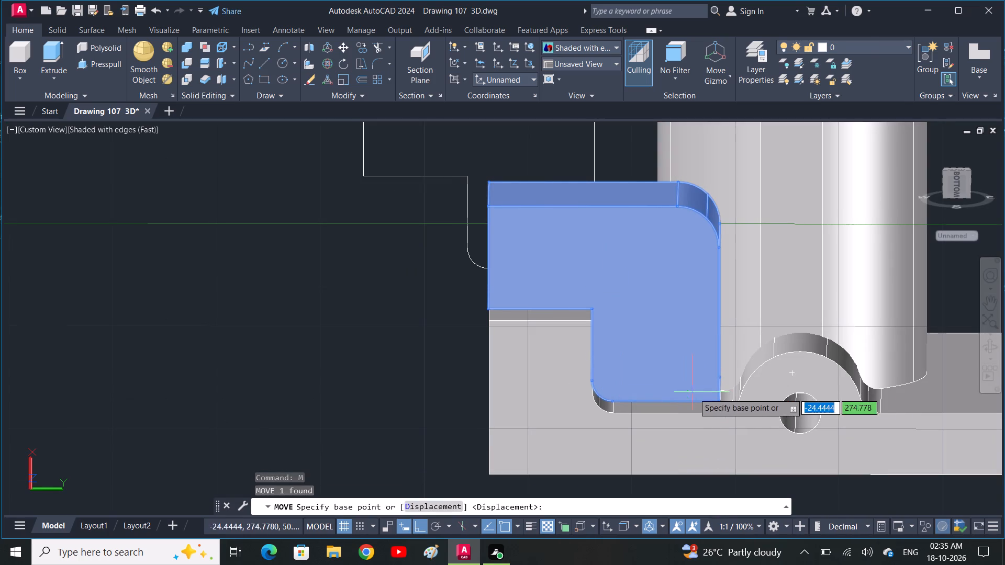
{"action": "left_click", "coordinate": [723, 401]}
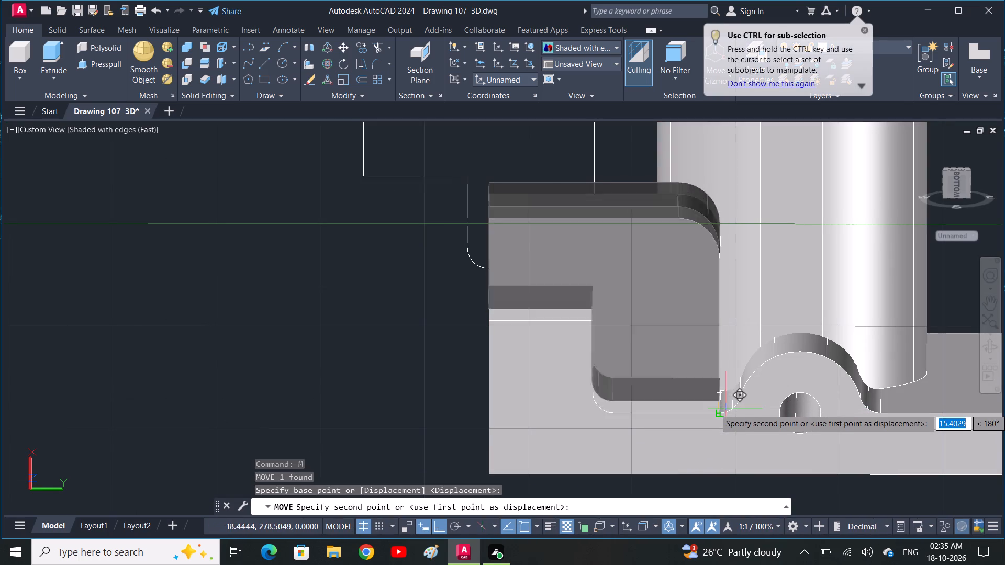
{"action": "left_click", "coordinate": [725, 410]}
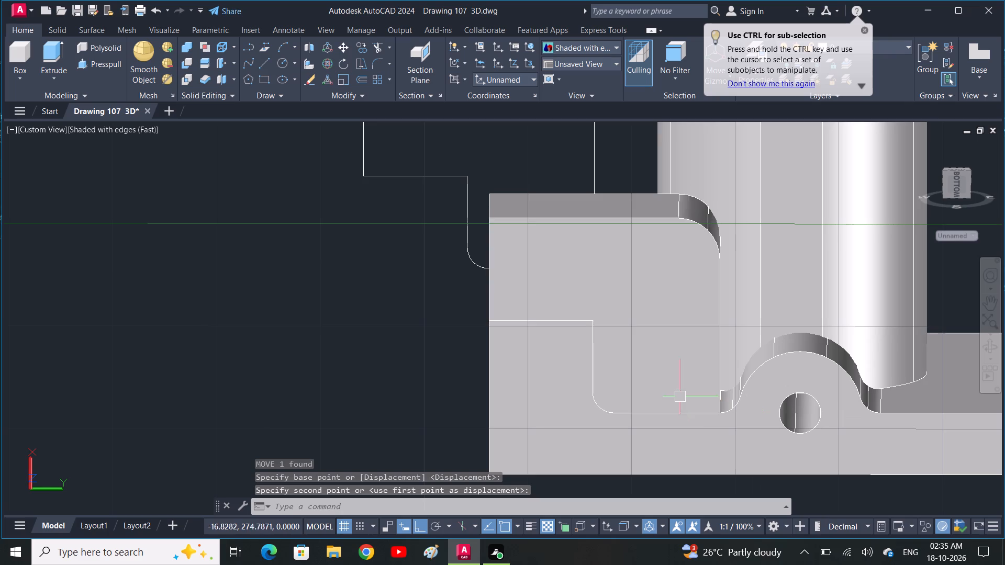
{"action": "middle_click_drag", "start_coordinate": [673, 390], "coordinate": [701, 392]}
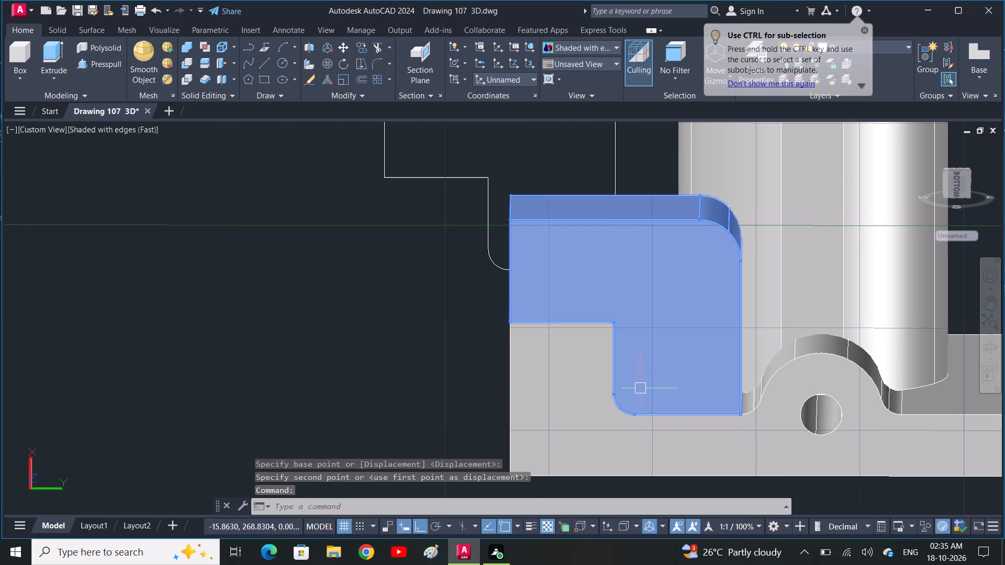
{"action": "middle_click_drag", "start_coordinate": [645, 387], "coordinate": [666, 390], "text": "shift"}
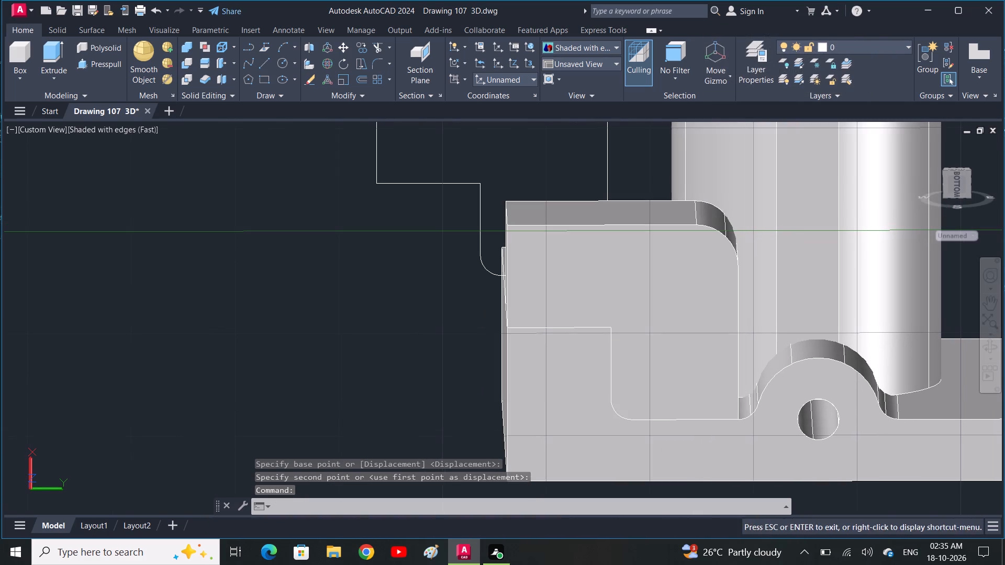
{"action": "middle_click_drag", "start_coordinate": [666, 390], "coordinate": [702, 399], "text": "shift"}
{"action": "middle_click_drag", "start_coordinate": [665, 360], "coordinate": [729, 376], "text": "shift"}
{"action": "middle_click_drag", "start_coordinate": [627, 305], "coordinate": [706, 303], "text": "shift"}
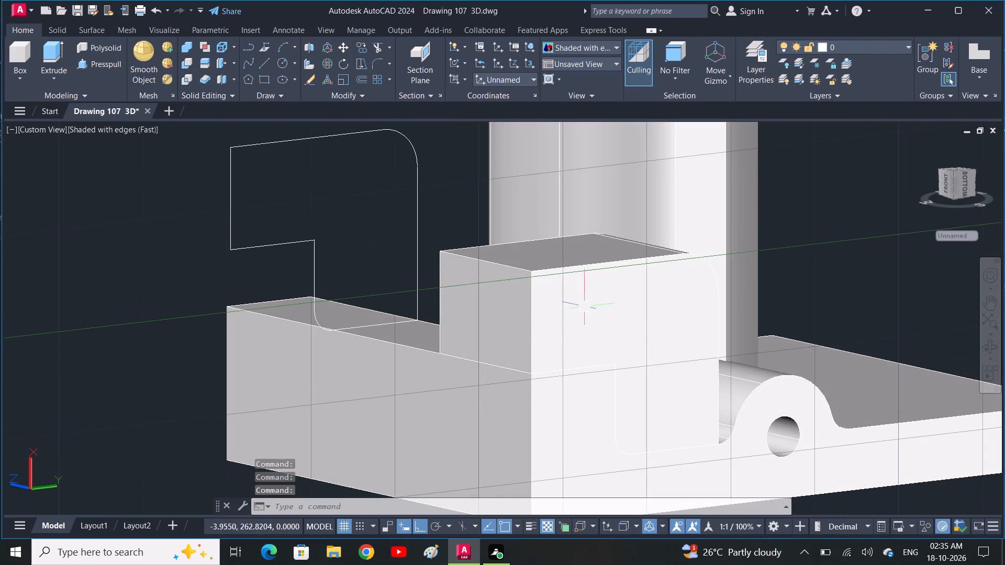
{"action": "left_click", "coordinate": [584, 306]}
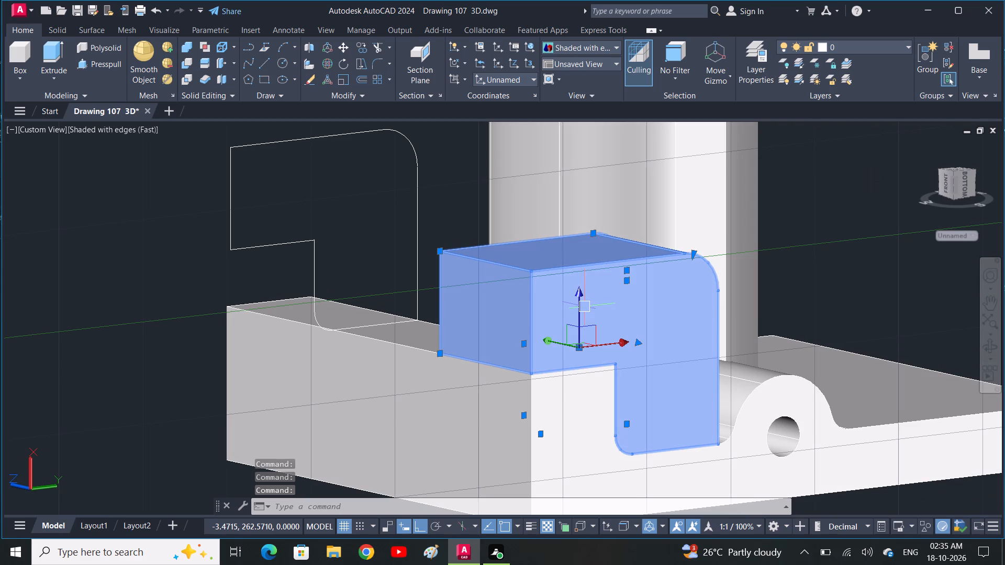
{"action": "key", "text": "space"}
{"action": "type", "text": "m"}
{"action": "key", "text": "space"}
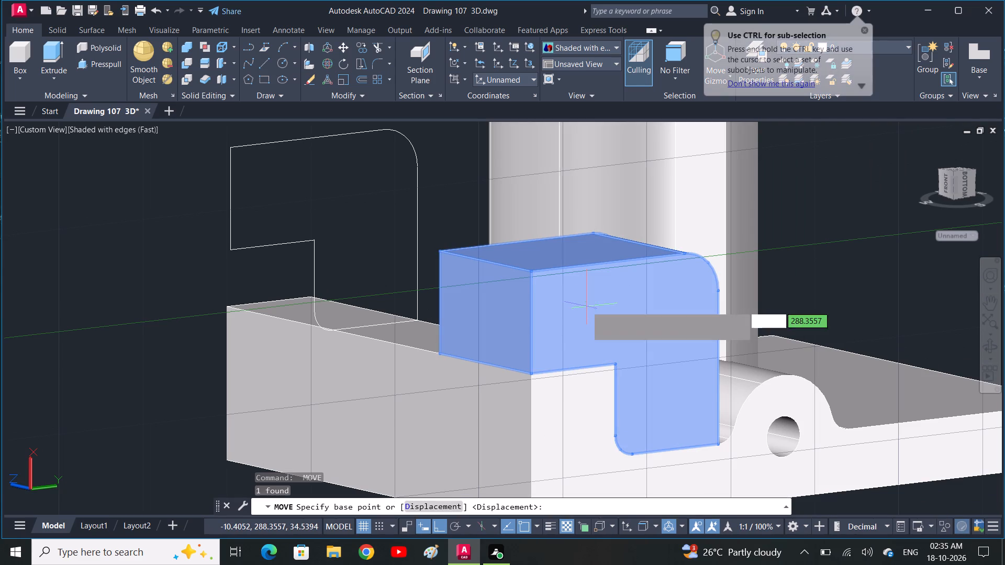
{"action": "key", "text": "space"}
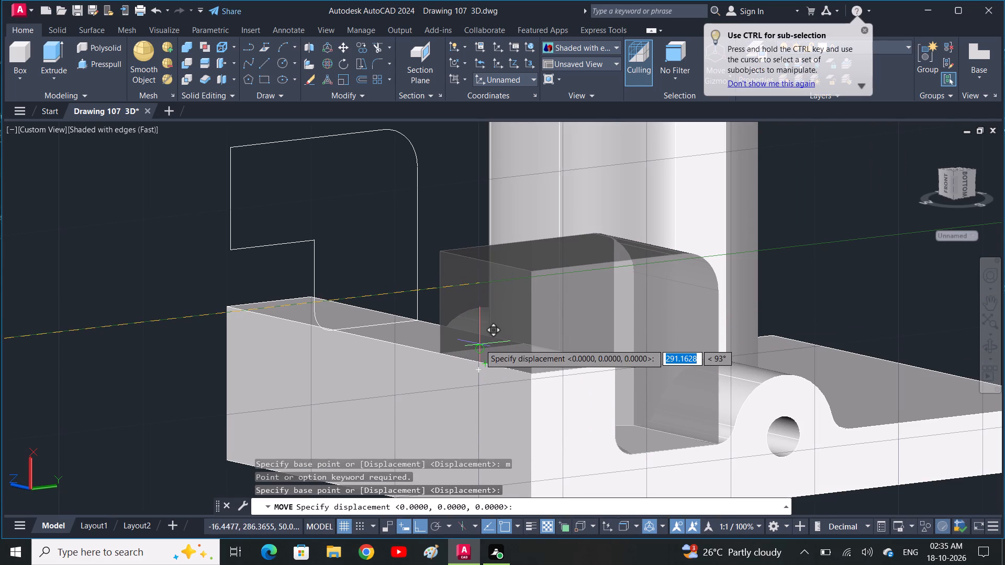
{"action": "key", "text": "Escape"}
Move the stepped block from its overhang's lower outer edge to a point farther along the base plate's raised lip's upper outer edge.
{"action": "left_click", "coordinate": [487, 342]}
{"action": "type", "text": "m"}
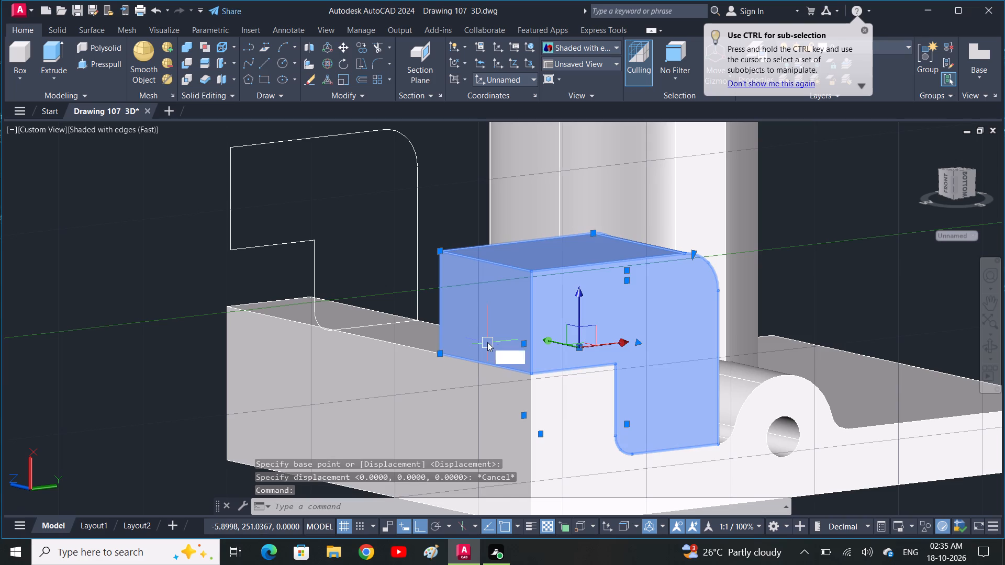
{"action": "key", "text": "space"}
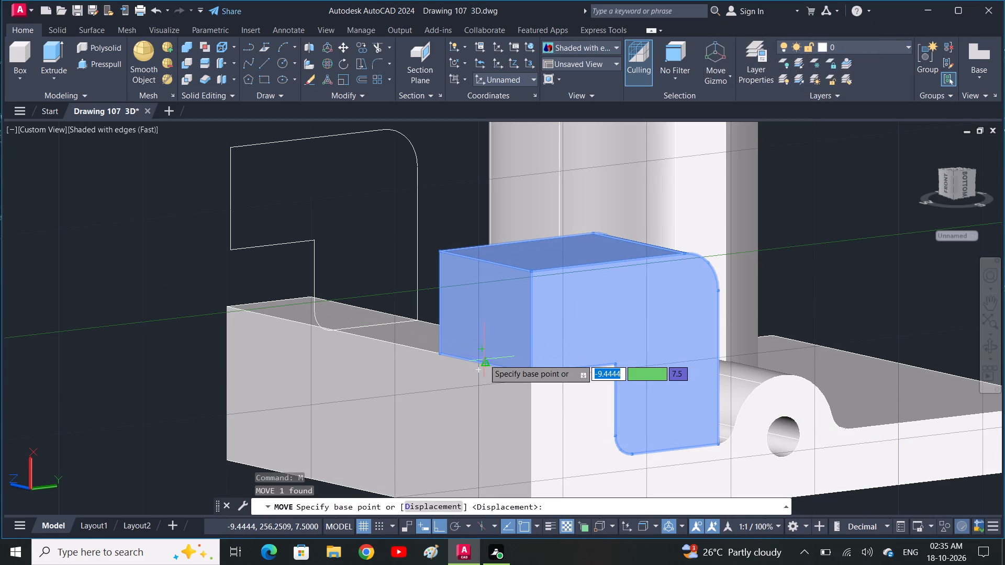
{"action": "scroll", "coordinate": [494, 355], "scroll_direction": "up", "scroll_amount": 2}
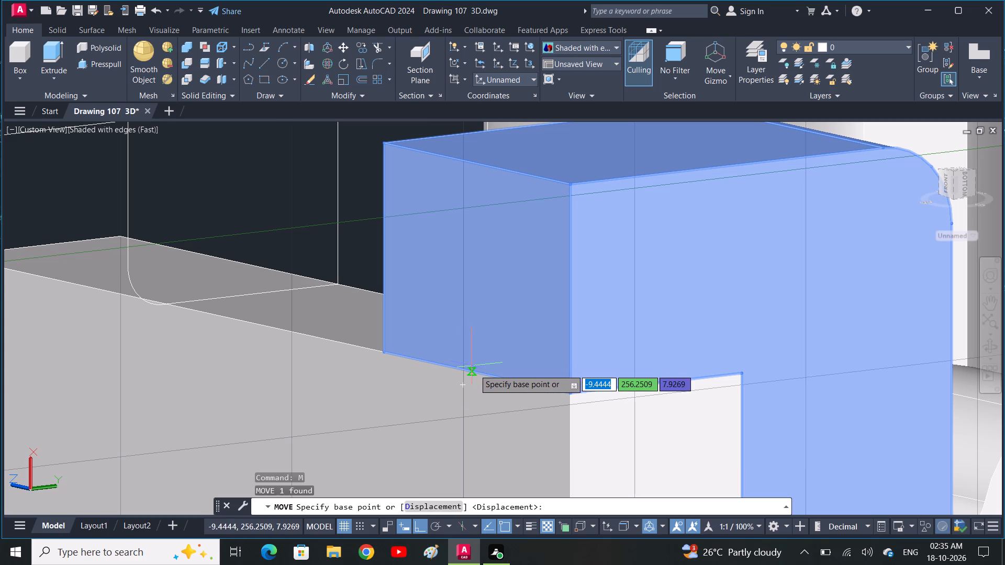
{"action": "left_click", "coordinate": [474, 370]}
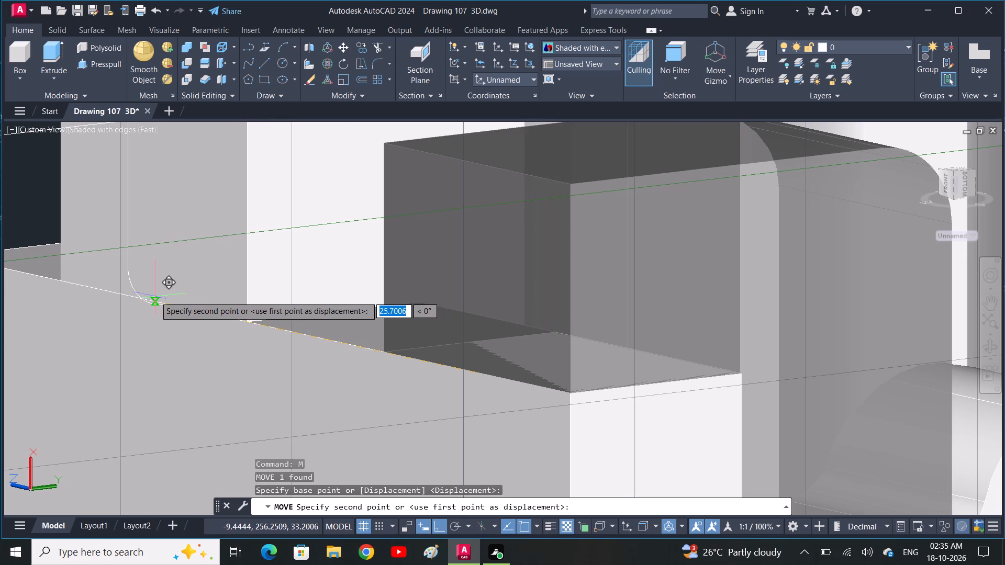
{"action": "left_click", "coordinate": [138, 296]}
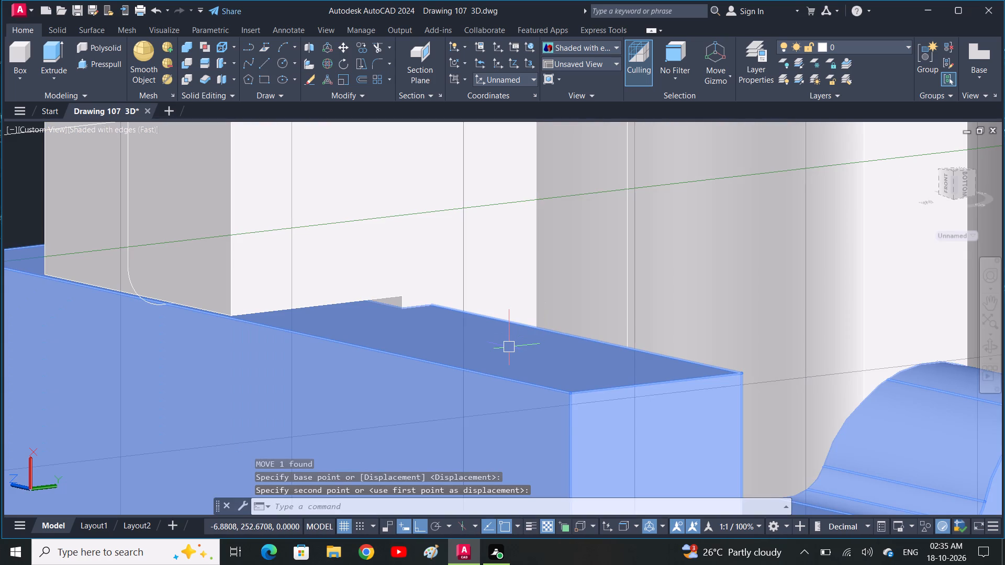
Examine from several sides how the stepped block sits against the base plate's raised lip, floor and slotted cylinder.
{"action": "middle_click_drag", "start_coordinate": [508, 346], "coordinate": [443, 350], "text": "shift"}
{"action": "scroll", "coordinate": [427, 302], "scroll_direction": "down", "scroll_amount": 2}
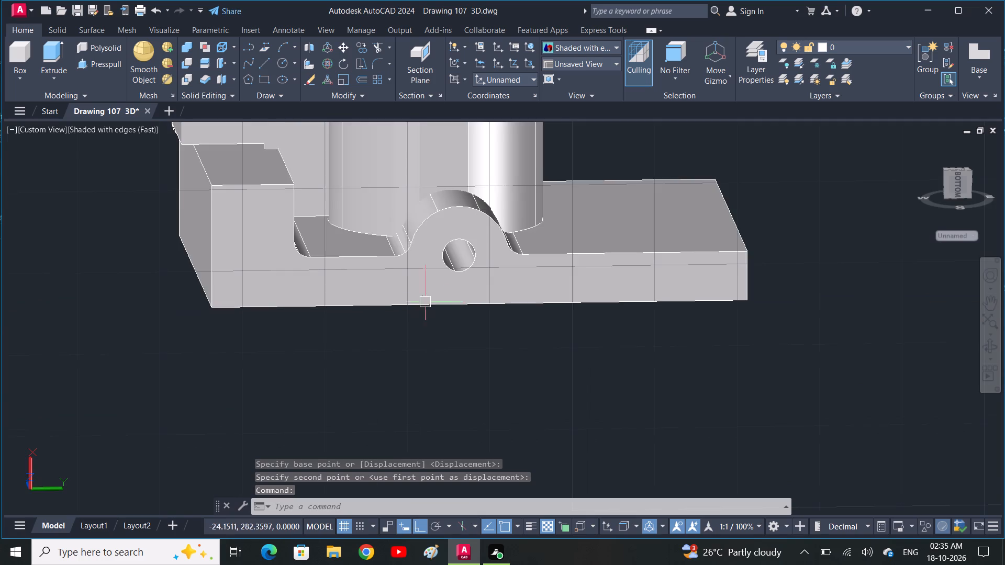
{"action": "middle_click_drag", "start_coordinate": [408, 275], "coordinate": [387, 500]}
{"action": "scroll", "coordinate": [304, 420], "scroll_direction": "up", "scroll_amount": 1}
{"action": "scroll", "coordinate": [232, 369], "scroll_direction": "up", "scroll_amount": 1}
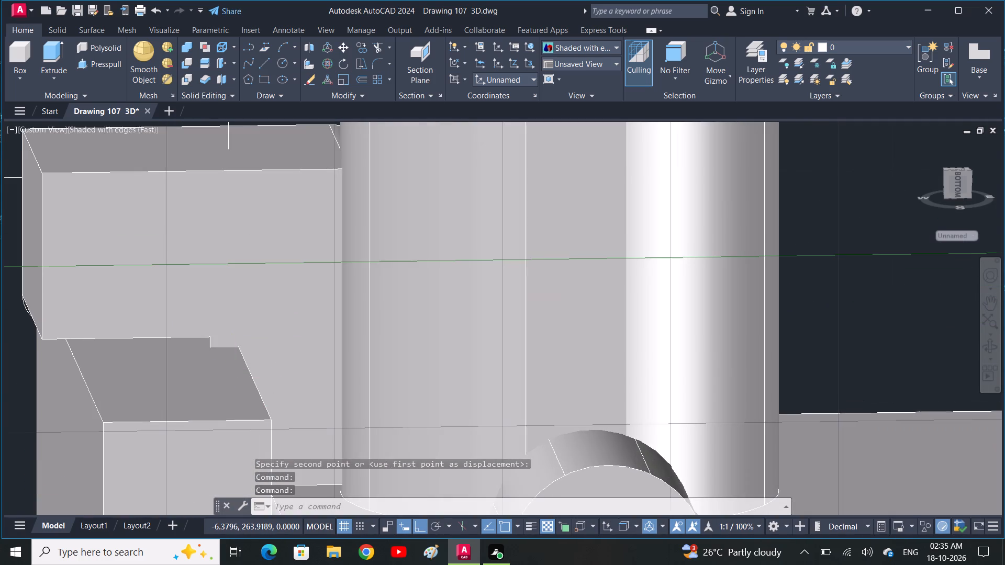
{"action": "scroll", "coordinate": [232, 369], "scroll_direction": "up", "scroll_amount": 1}
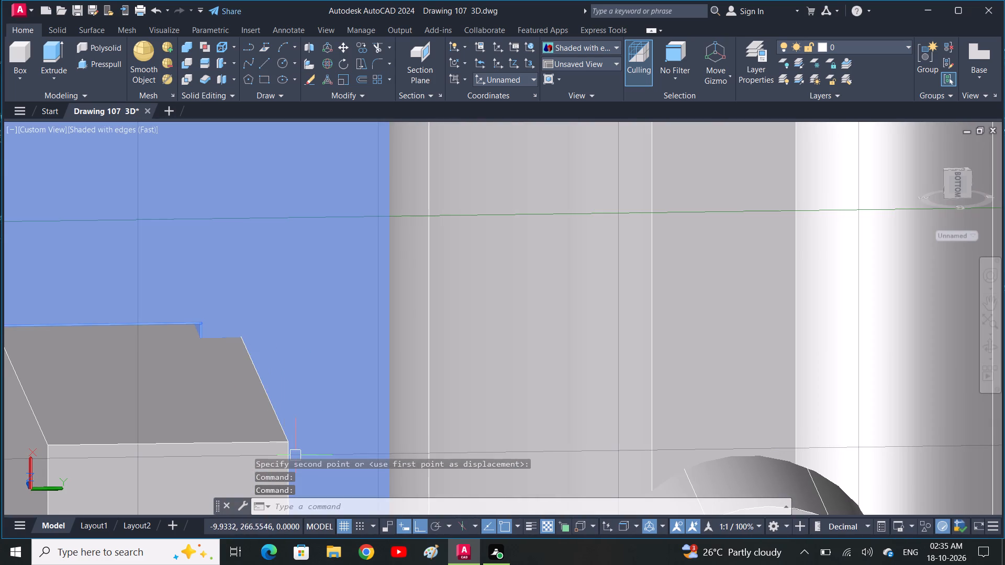
{"action": "middle_click_drag", "start_coordinate": [295, 455], "coordinate": [273, 436], "text": "shift"}
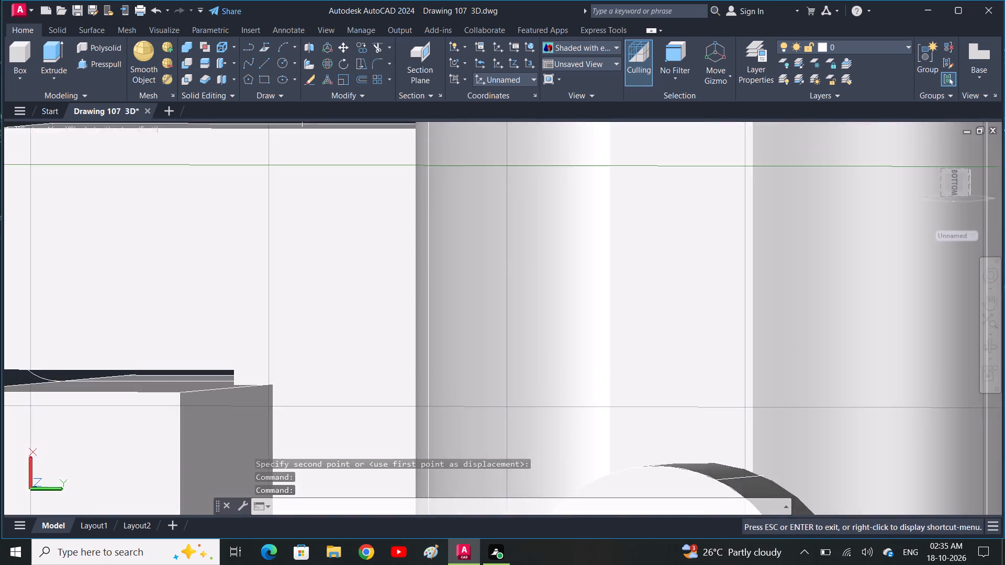
{"action": "middle_click_drag", "start_coordinate": [273, 436], "coordinate": [266, 440], "text": "shift"}
{"action": "scroll", "coordinate": [265, 437], "scroll_direction": "down", "scroll_amount": 2}
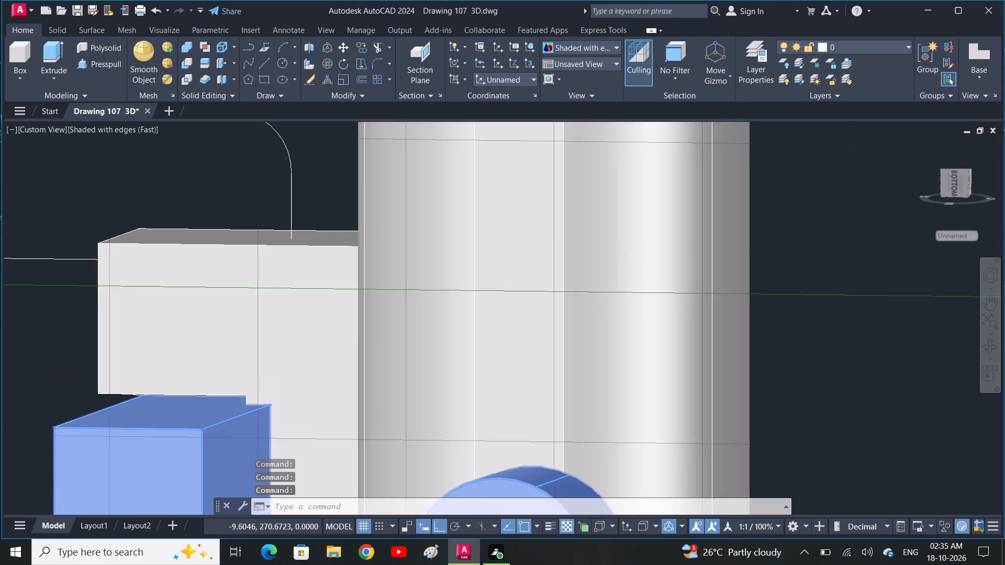
{"action": "scroll", "coordinate": [268, 431], "scroll_direction": "down", "scroll_amount": 2}
{"action": "middle_click_drag", "start_coordinate": [280, 437], "coordinate": [432, 481], "text": "shift"}
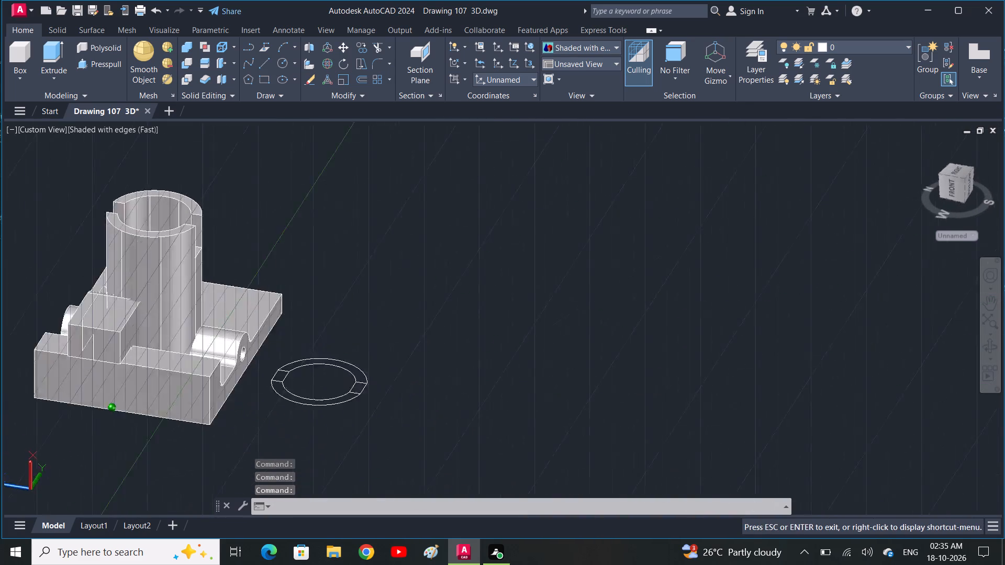
{"action": "middle_click_drag", "start_coordinate": [432, 481], "coordinate": [497, 464], "text": "shift"}
{"action": "middle_click_drag", "start_coordinate": [257, 379], "coordinate": [340, 370], "text": "shift"}
{"action": "scroll", "coordinate": [193, 405], "scroll_direction": "down", "scroll_amount": 1}
{"action": "middle_click_drag", "start_coordinate": [123, 420], "coordinate": [350, 371]}
{"action": "scroll", "coordinate": [350, 371], "scroll_direction": "down", "scroll_amount": 1}
{"action": "scroll", "coordinate": [228, 423], "scroll_direction": "up", "scroll_amount": 2}
{"action": "scroll", "coordinate": [287, 394], "scroll_direction": "up", "scroll_amount": 4}
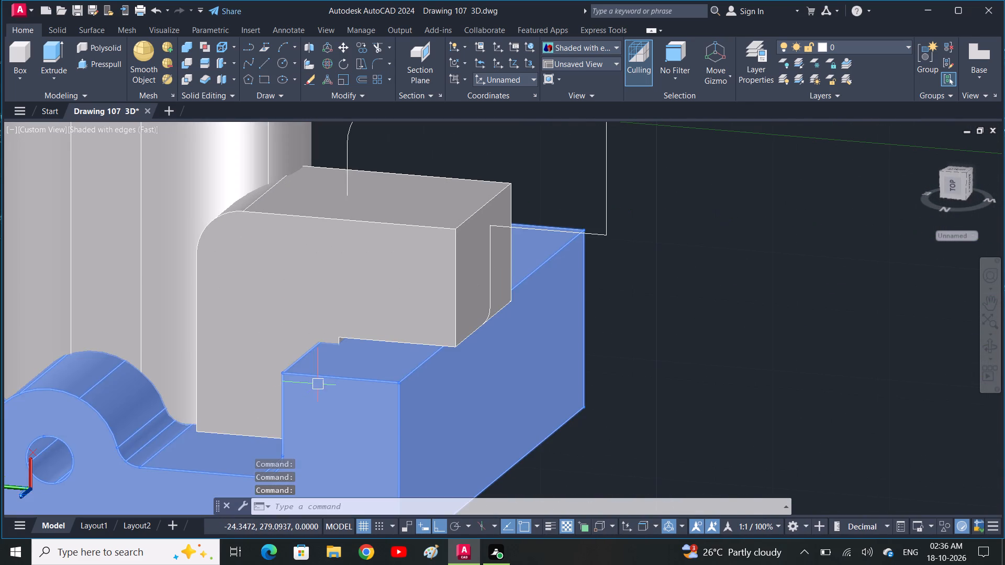
{"action": "middle_click_drag", "start_coordinate": [318, 383], "coordinate": [340, 383], "text": "shift"}
{"action": "middle_click_drag", "start_coordinate": [366, 371], "coordinate": [382, 371], "text": "shift"}
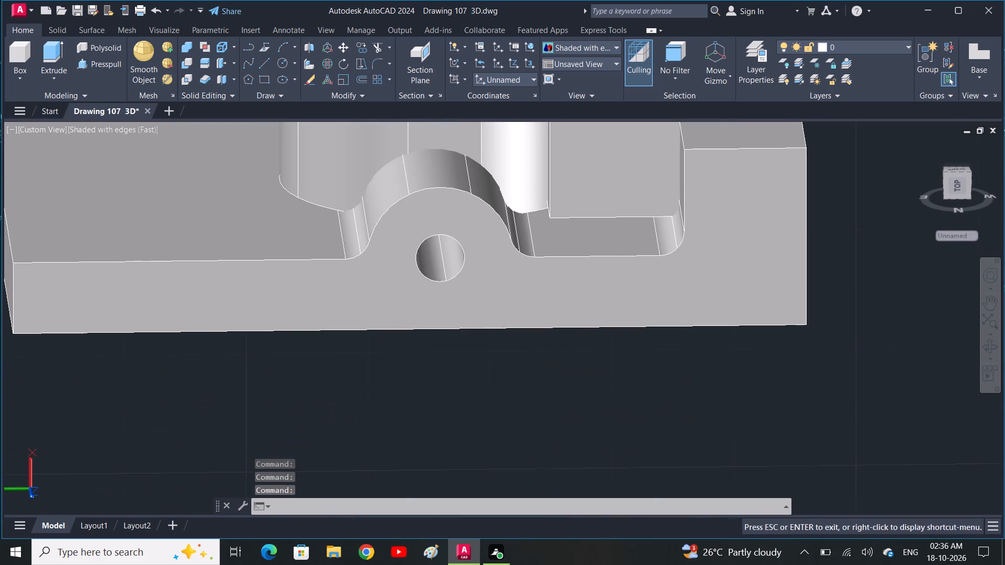
{"action": "middle_click_drag", "start_coordinate": [382, 371], "coordinate": [351, 388], "text": "shift"}
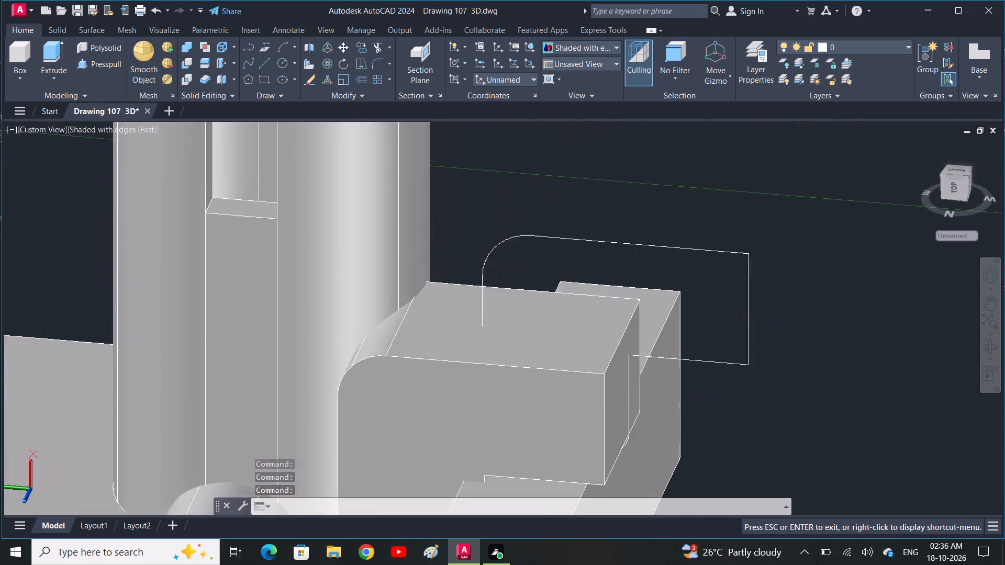
{"action": "middle_click_drag", "start_coordinate": [351, 388], "coordinate": [314, 382], "text": "shift"}
{"action": "scroll", "coordinate": [314, 382], "scroll_direction": "down", "scroll_amount": 1}
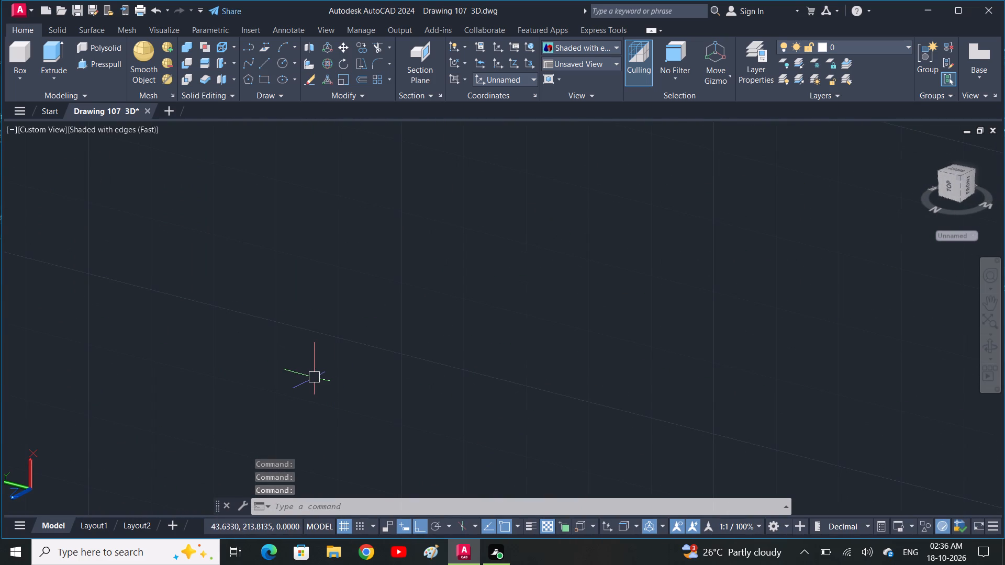
{"action": "scroll", "coordinate": [310, 393], "scroll_direction": "down", "scroll_amount": 2}
{"action": "middle_click_drag", "start_coordinate": [317, 472], "coordinate": [378, 307]}
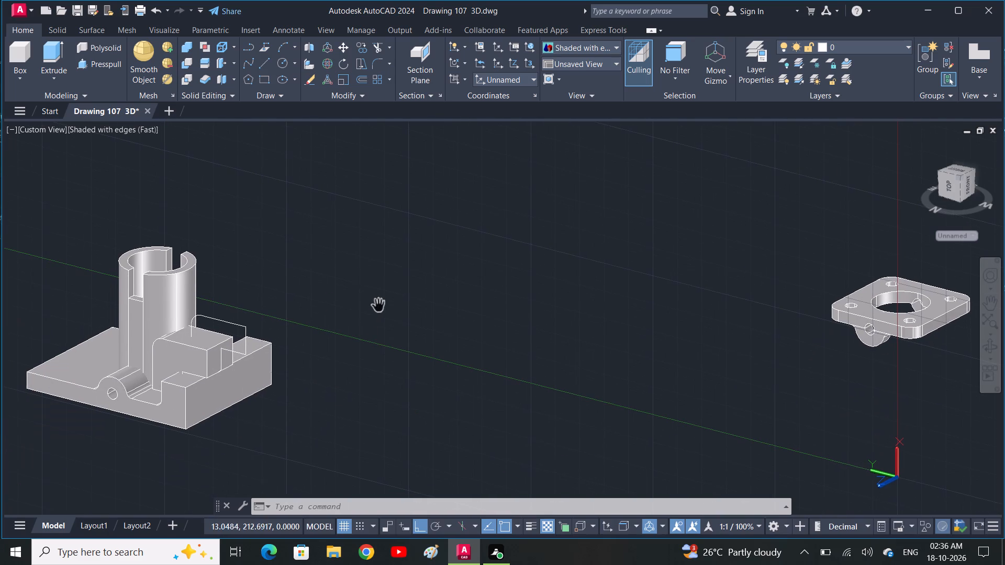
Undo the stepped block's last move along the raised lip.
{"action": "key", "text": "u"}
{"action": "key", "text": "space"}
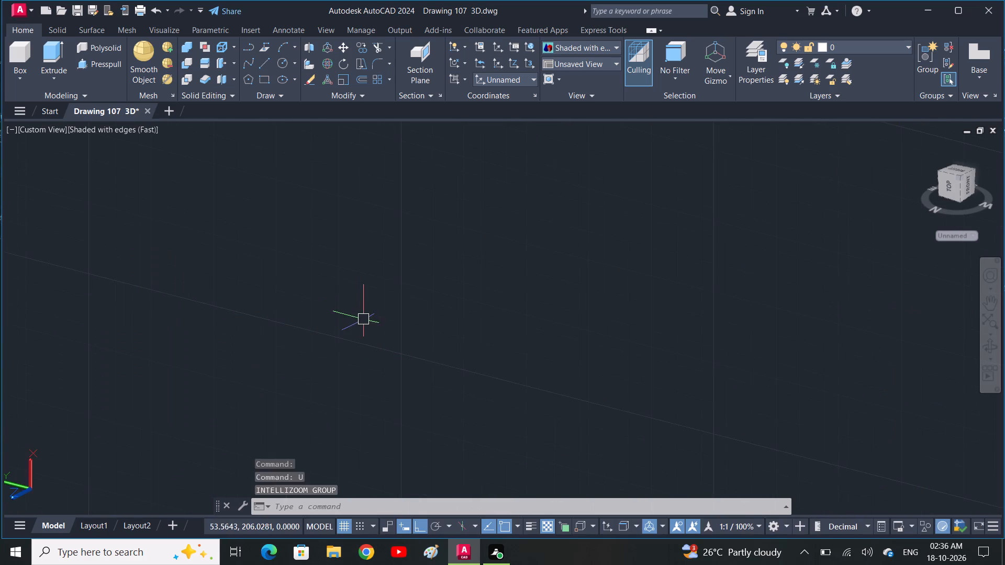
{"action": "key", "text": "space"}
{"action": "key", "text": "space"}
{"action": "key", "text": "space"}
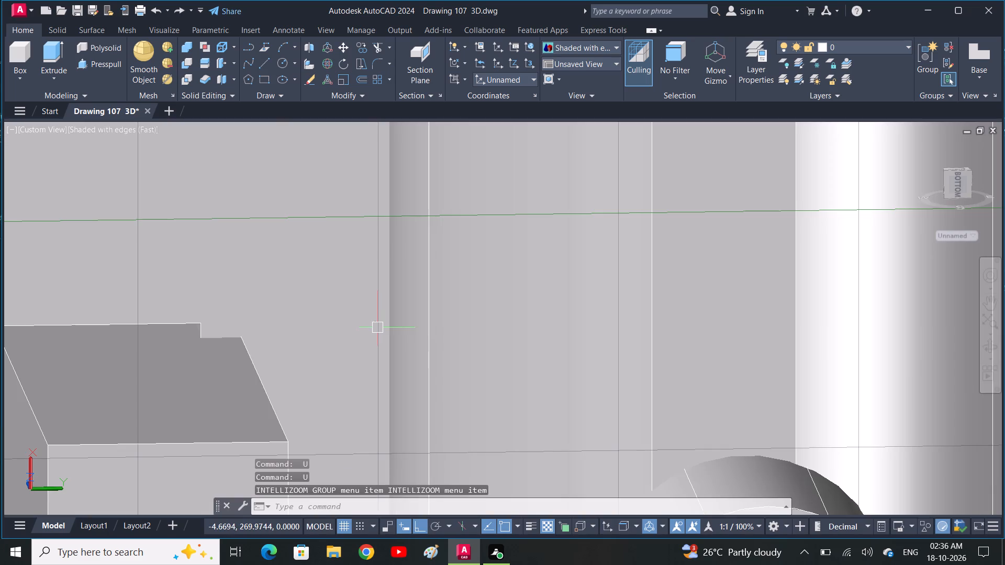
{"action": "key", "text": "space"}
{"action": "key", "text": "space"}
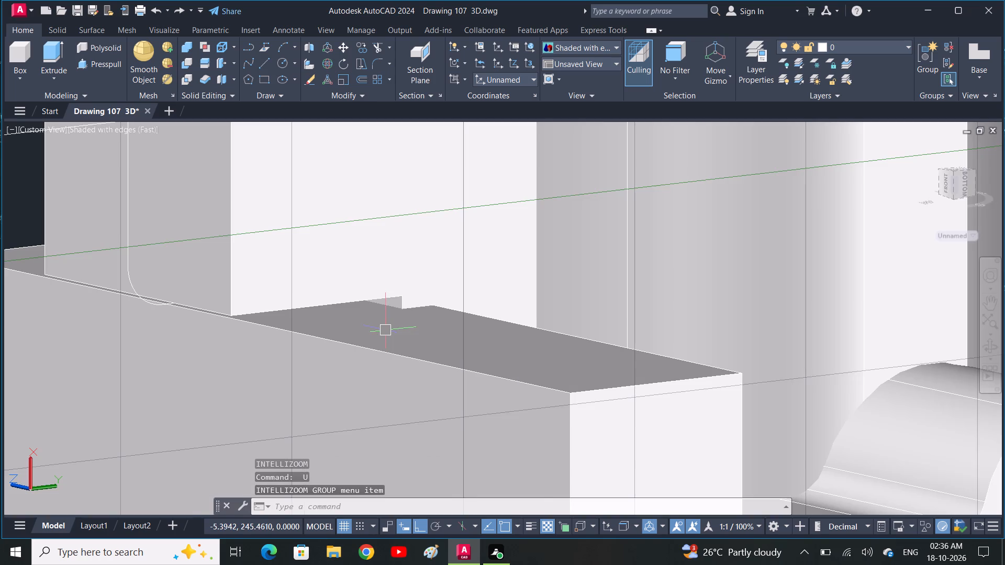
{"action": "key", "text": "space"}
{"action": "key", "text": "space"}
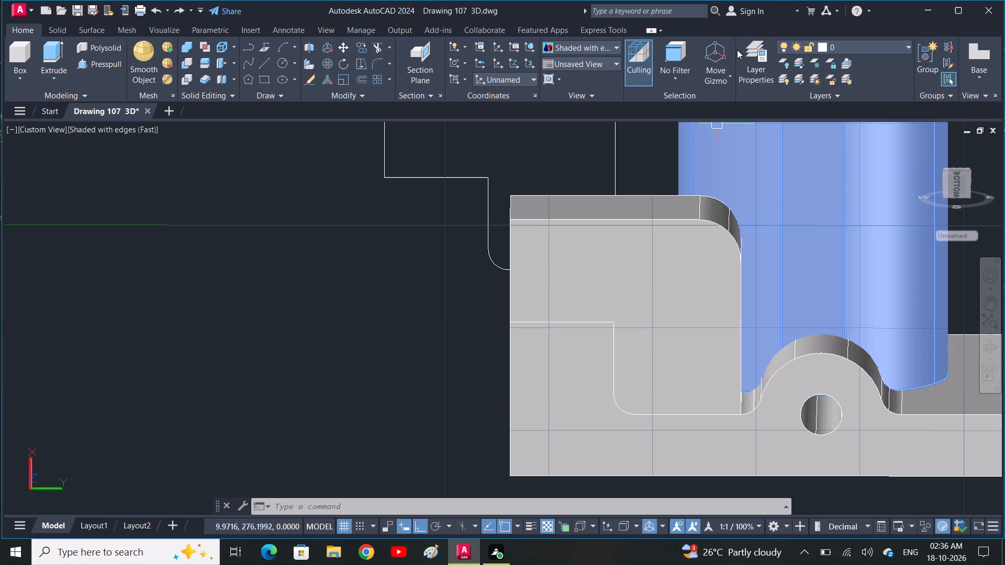
Undo the stepped block's earlier moves and its Presspull, back to the flat profile standing clear of the base plate.
{"action": "scroll", "coordinate": [635, 152], "scroll_direction": "down", "scroll_amount": 2}
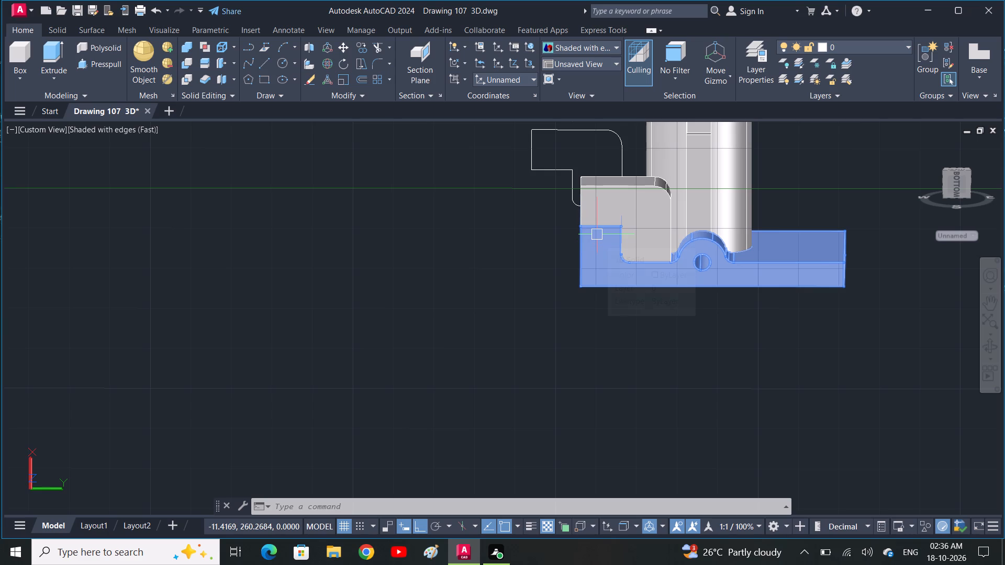
{"action": "type", "text": "u"}
{"action": "key", "text": "space"}
{"action": "key", "text": "space"}
{"action": "key", "text": "space"}
{"action": "key", "text": "space"}
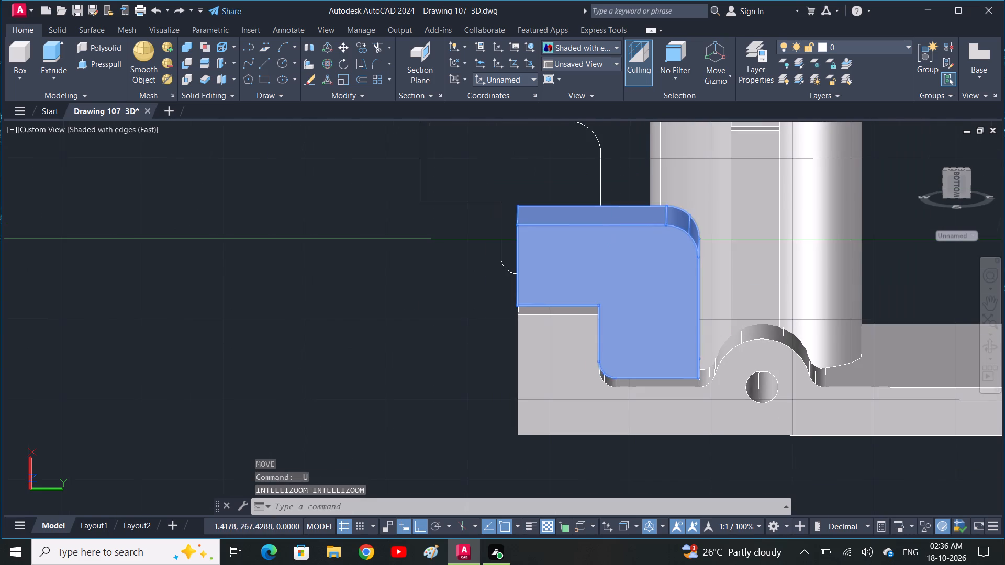
{"action": "key", "text": "space"}
{"action": "key", "text": "space"}
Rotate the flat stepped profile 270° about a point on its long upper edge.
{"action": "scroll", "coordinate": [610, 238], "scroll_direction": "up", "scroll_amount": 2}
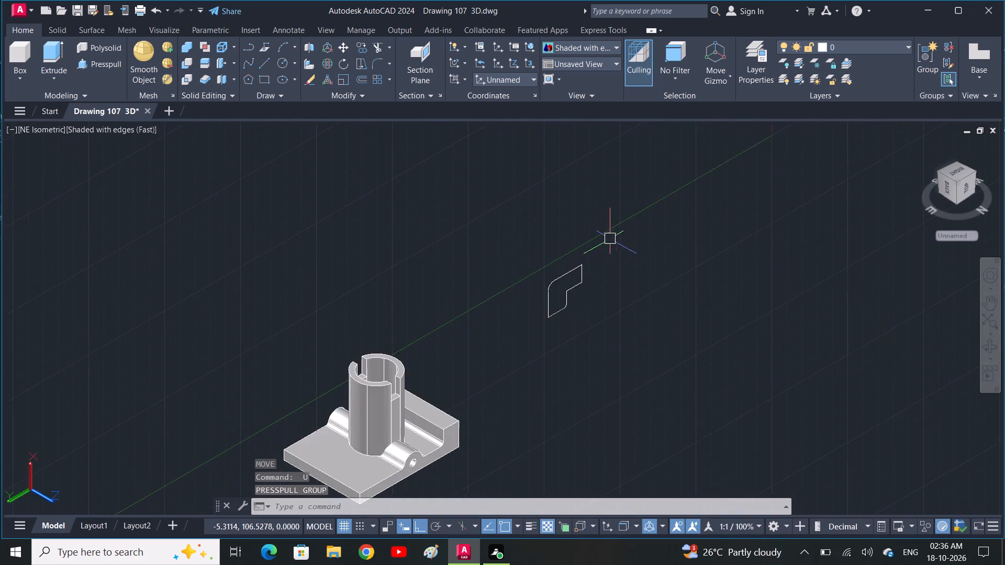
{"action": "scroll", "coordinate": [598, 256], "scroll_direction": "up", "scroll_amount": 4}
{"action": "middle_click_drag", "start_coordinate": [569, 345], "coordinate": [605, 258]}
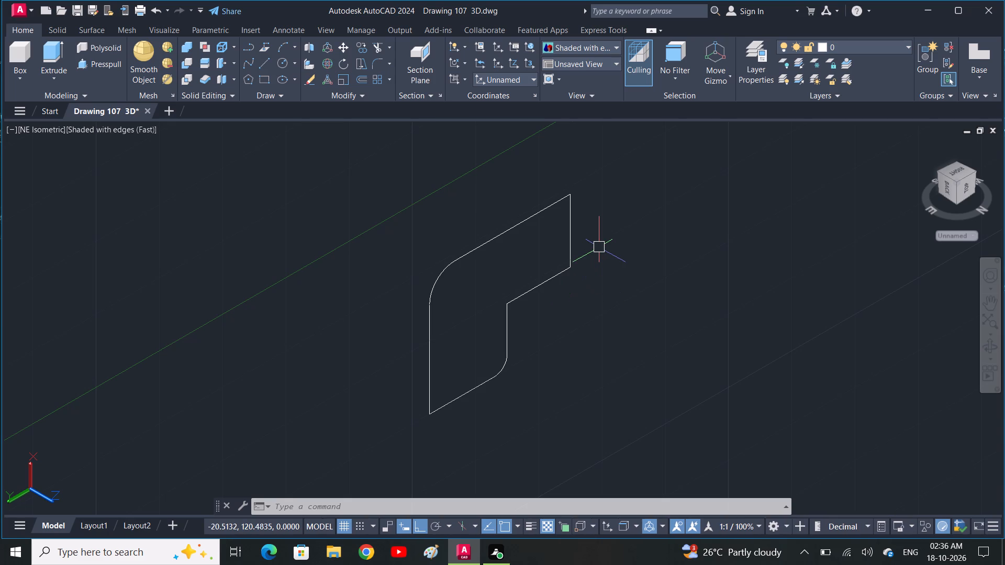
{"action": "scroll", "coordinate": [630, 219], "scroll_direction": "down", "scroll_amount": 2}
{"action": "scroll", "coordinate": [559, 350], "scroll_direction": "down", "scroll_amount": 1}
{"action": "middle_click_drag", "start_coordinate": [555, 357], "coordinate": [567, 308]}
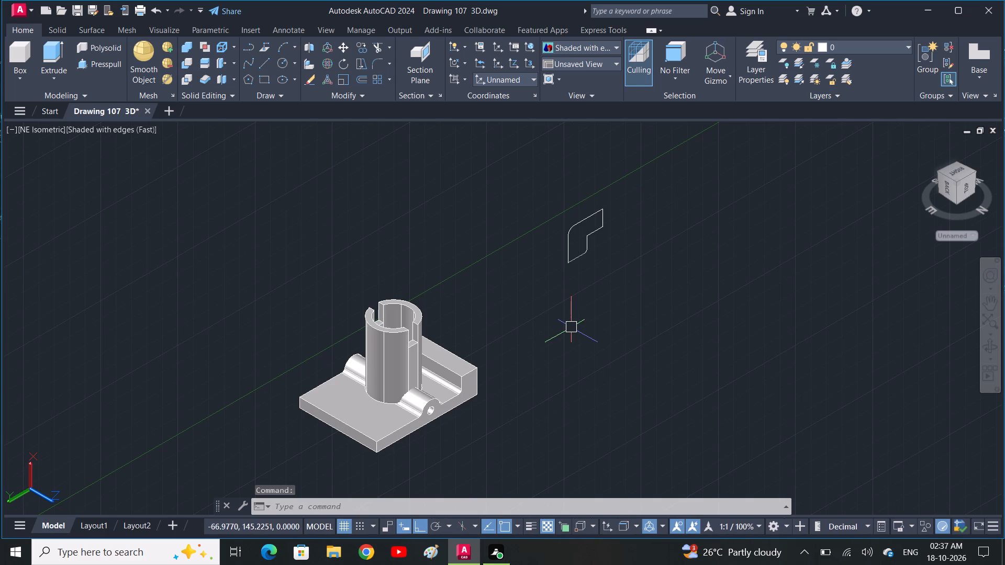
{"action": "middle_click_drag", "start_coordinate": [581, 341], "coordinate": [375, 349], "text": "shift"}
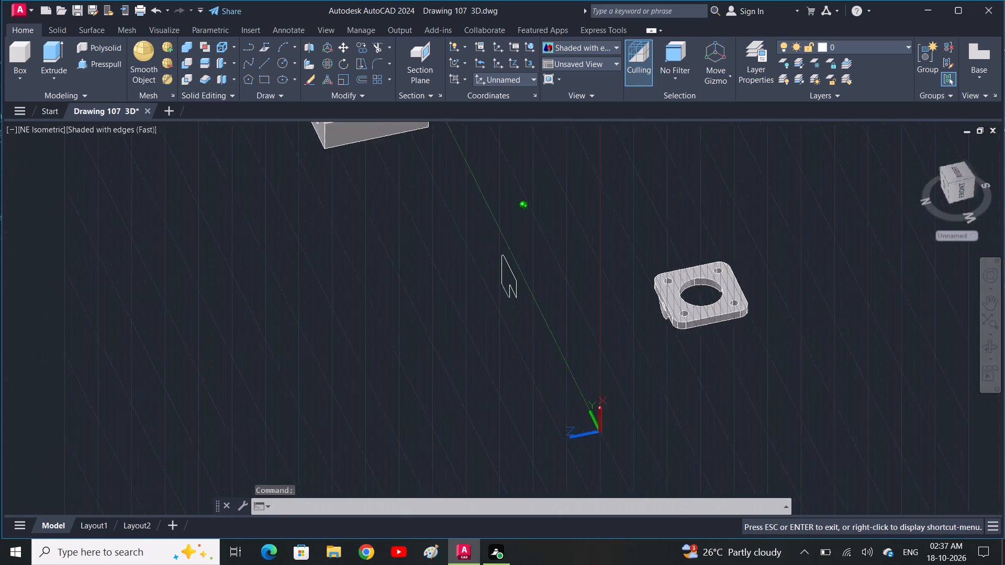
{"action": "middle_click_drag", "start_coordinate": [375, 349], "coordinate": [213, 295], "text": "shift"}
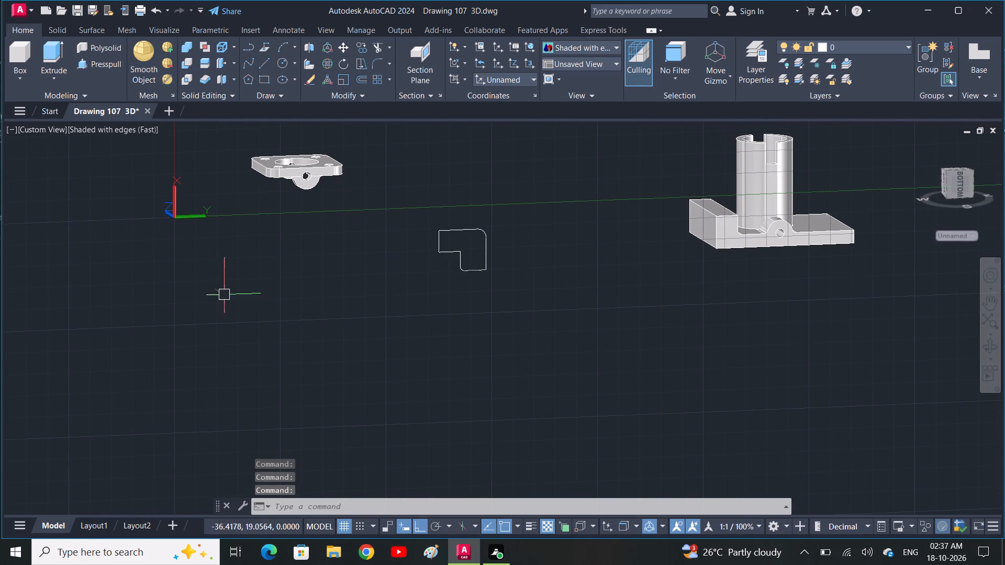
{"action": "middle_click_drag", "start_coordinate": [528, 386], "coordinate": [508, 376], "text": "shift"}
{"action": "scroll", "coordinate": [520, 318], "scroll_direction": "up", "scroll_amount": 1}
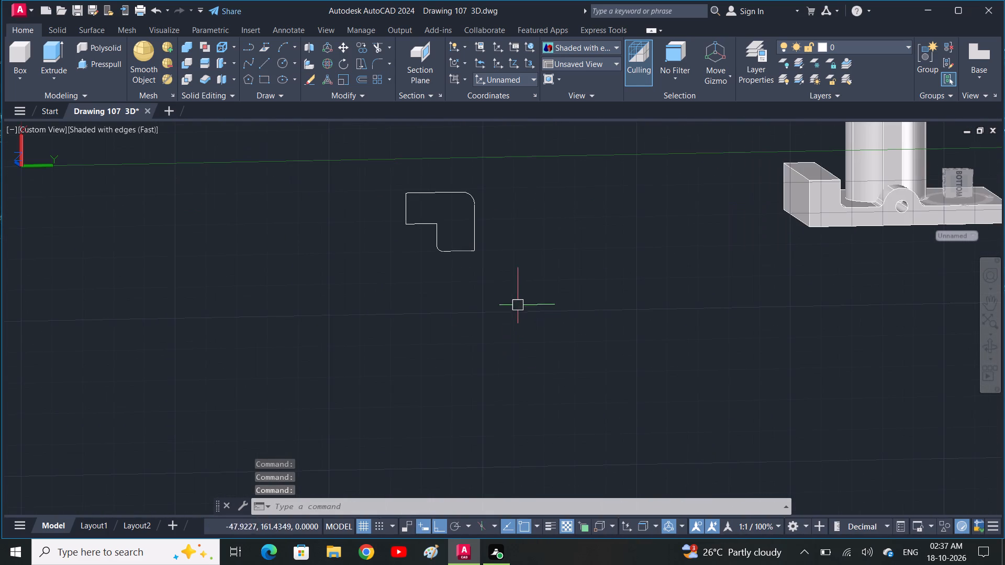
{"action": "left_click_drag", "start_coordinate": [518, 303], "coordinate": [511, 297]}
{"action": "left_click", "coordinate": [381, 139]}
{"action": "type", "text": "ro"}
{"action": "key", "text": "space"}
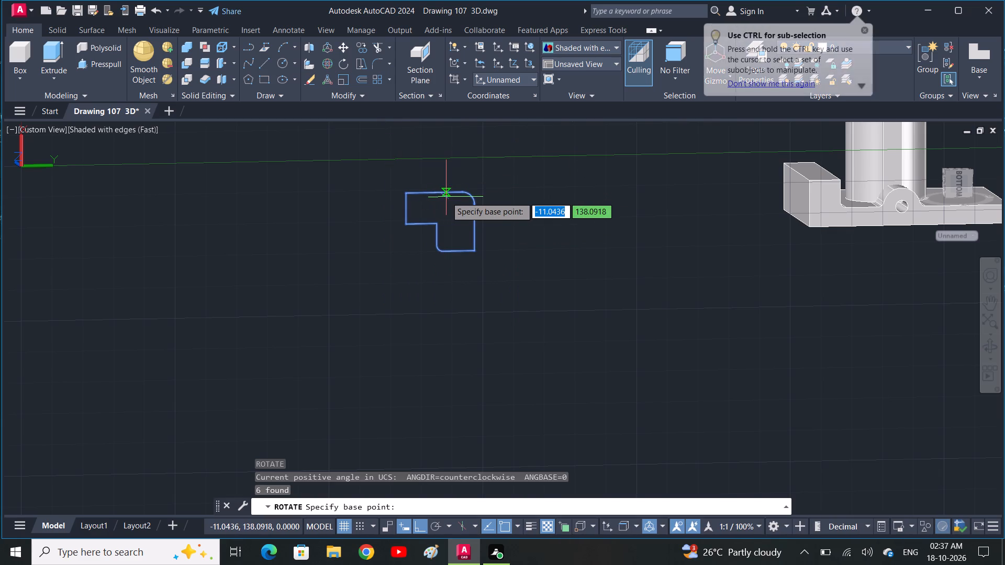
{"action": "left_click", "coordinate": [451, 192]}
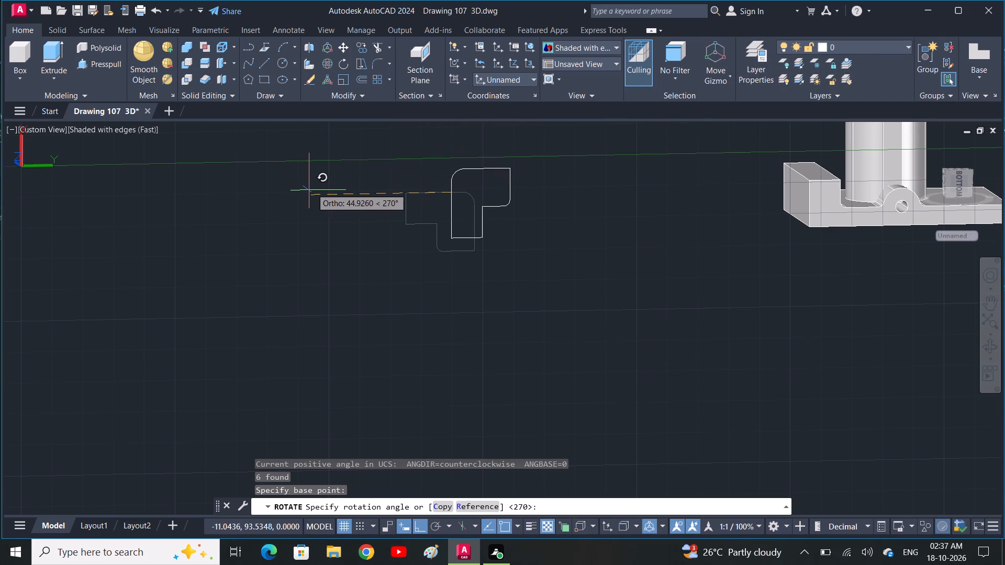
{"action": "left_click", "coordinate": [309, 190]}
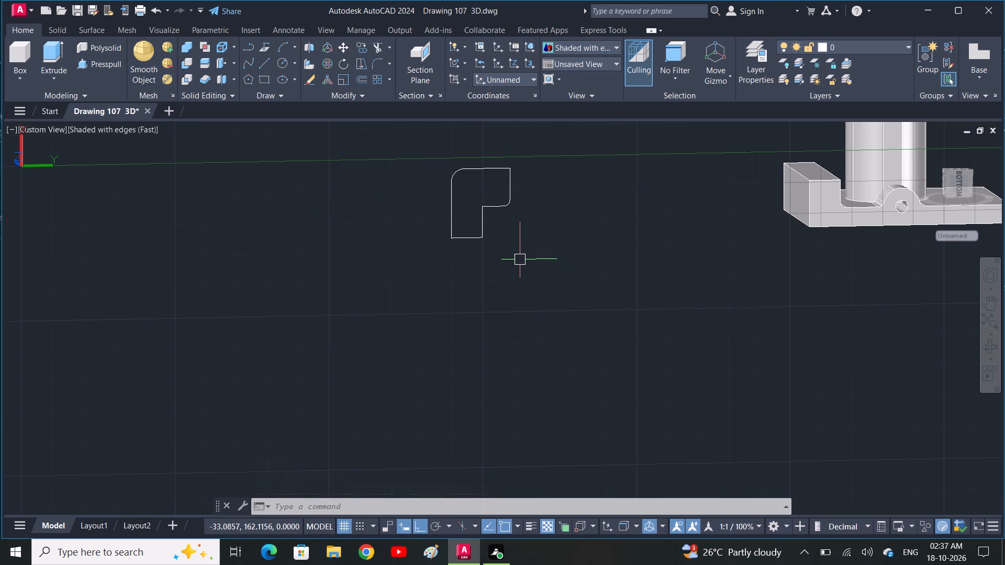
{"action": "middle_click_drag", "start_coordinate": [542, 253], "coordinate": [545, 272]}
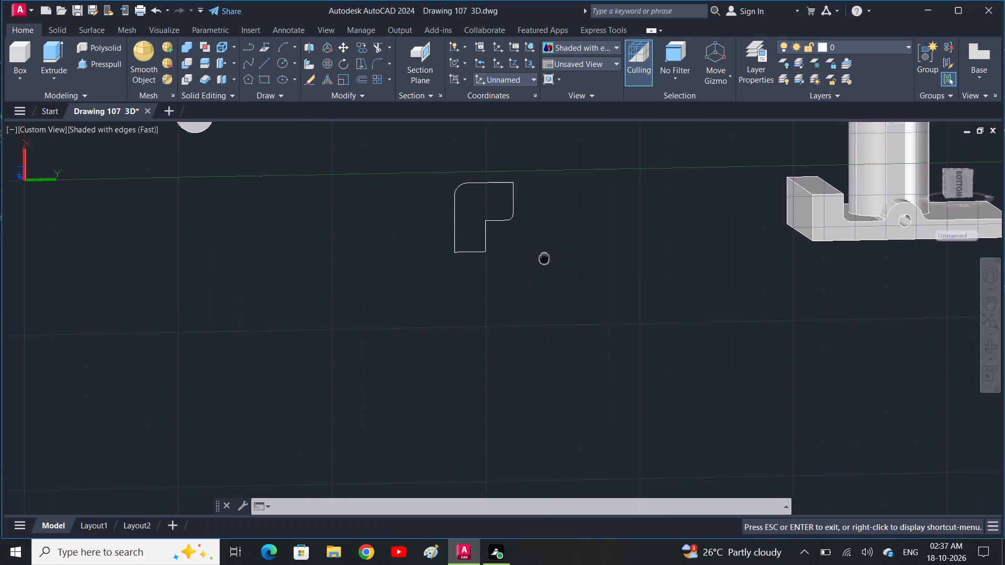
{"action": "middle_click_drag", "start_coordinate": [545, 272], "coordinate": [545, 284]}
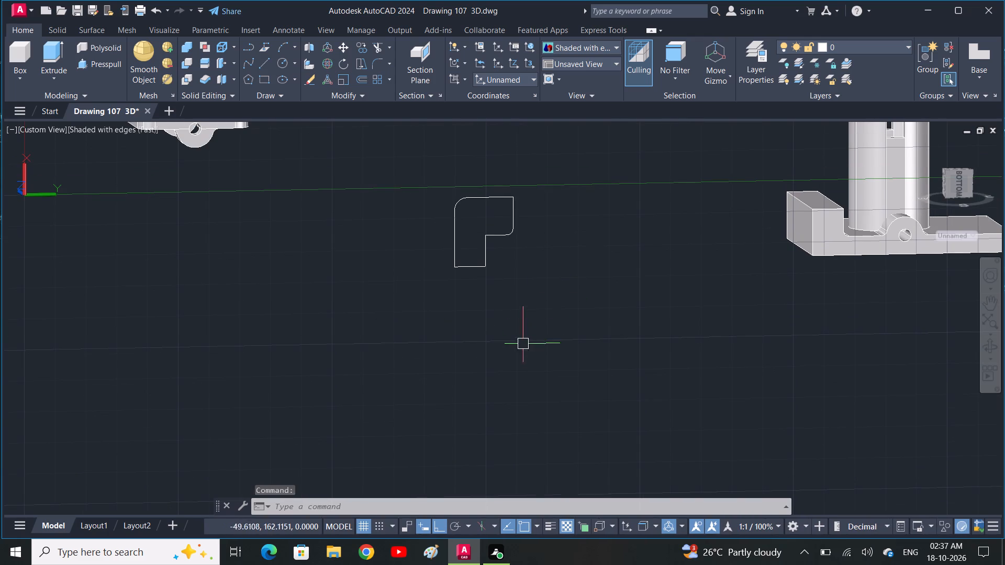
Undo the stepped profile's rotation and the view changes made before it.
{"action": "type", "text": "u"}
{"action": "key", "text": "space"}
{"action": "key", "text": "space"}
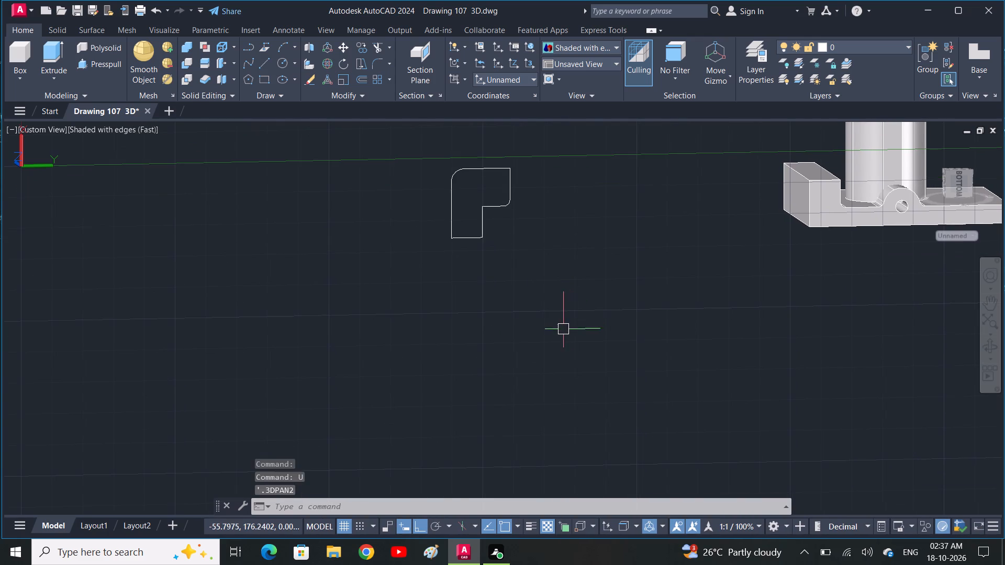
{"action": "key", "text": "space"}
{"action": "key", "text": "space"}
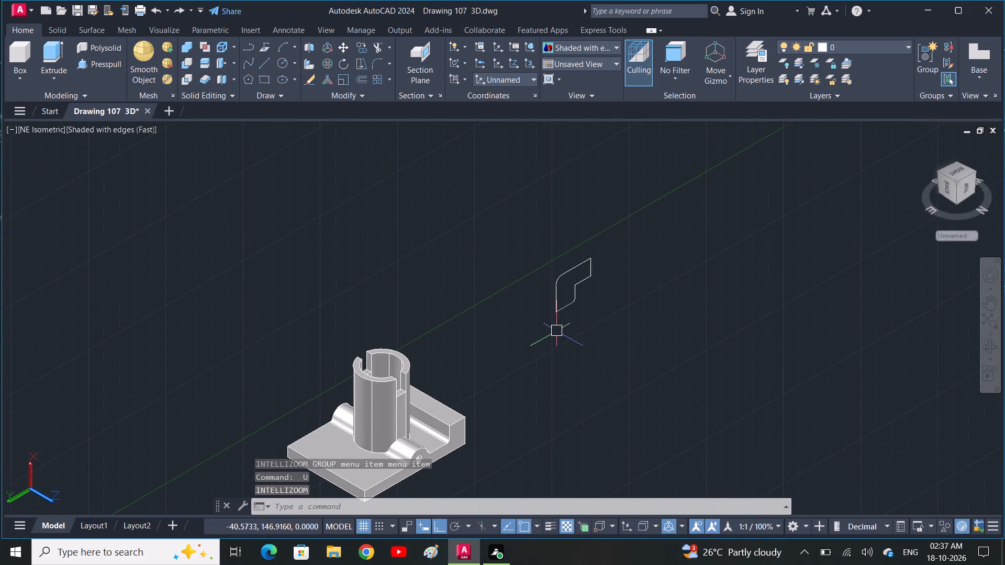
Rotate the flat stepped profile a quarter turn about its overhang's upper corner, so the long straight edge runs down from that corner.
{"action": "scroll", "coordinate": [556, 330], "scroll_direction": "up", "scroll_amount": 1}
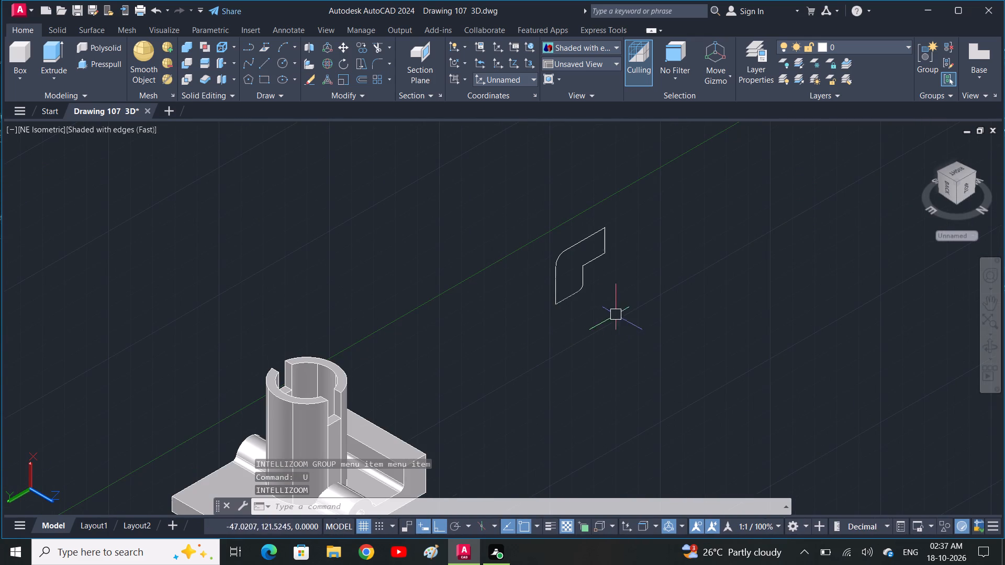
{"action": "left_click", "coordinate": [638, 303]}
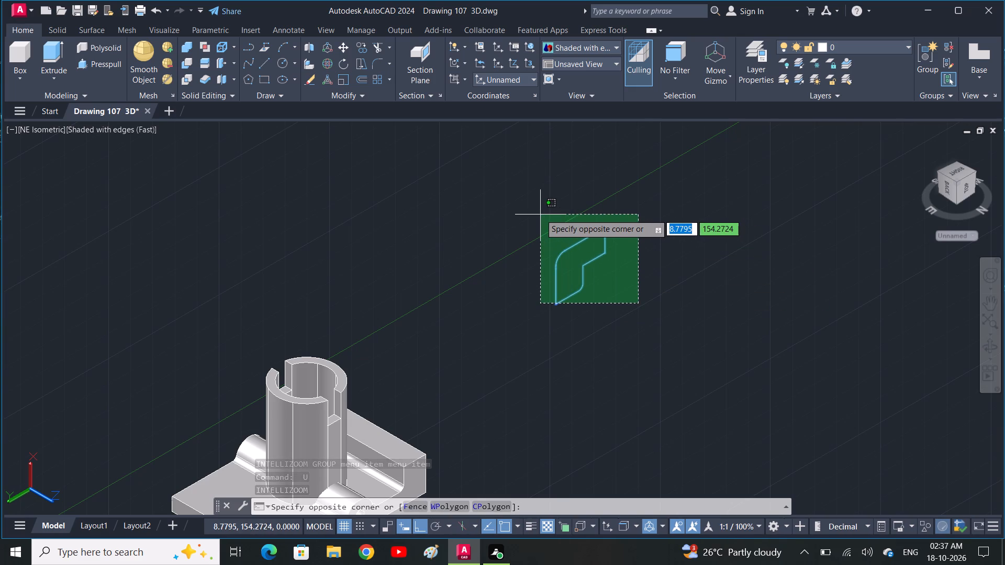
{"action": "left_click", "coordinate": [540, 227]}
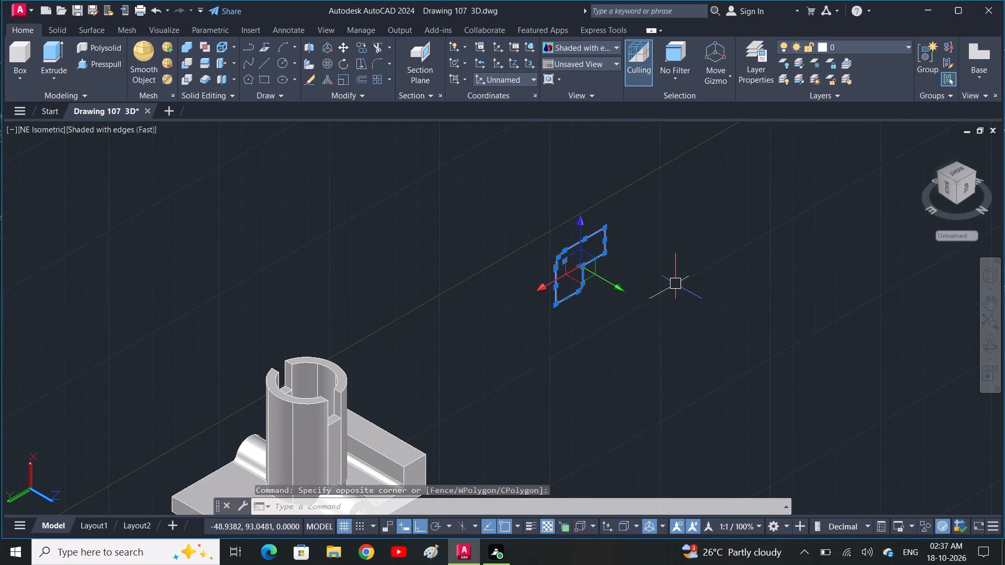
{"action": "key", "text": "r"}
{"action": "type", "text": "o"}
{"action": "key", "text": "space"}
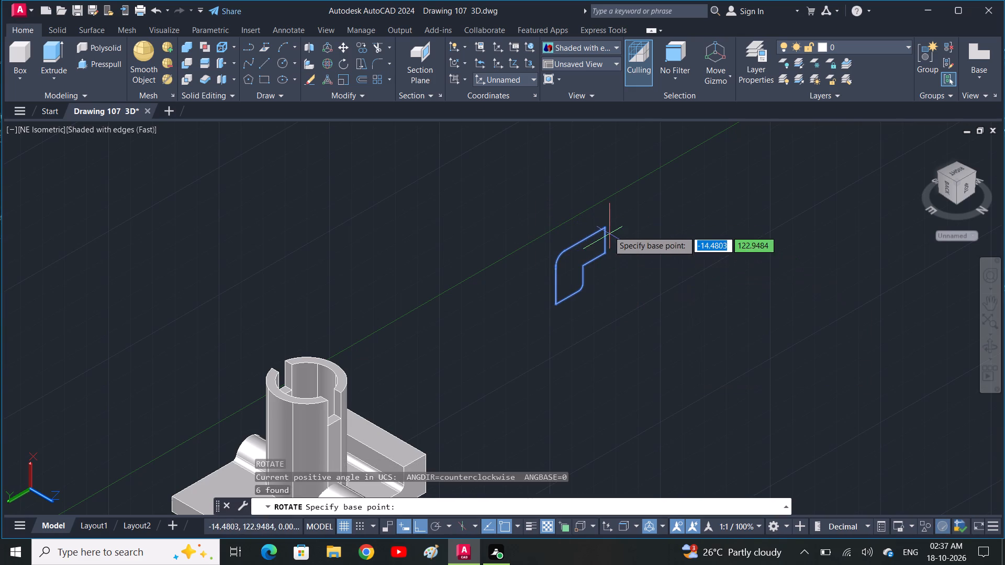
{"action": "left_click", "coordinate": [601, 227]}
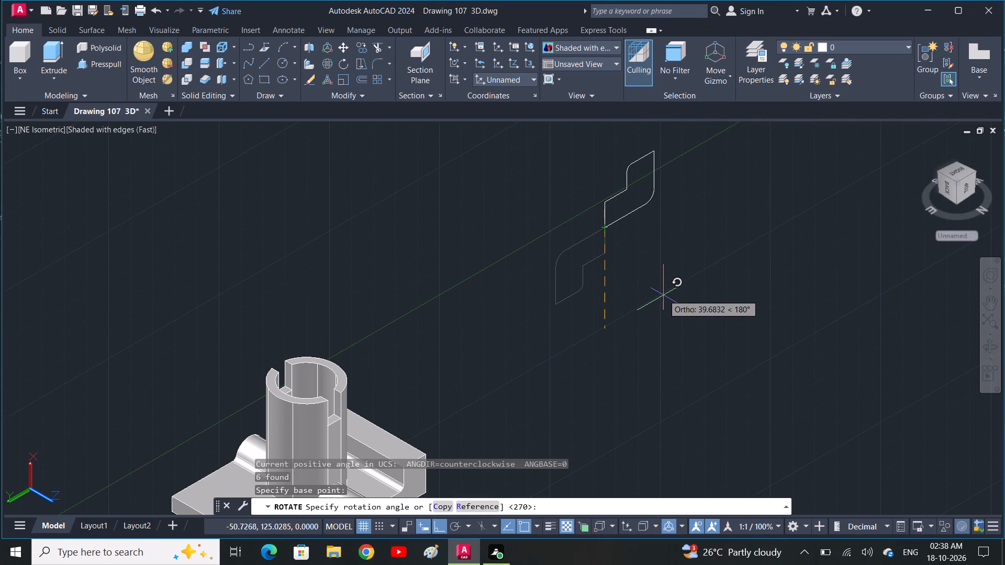
{"action": "left_click_drag", "start_coordinate": [529, 192], "coordinate": [513, 211]}
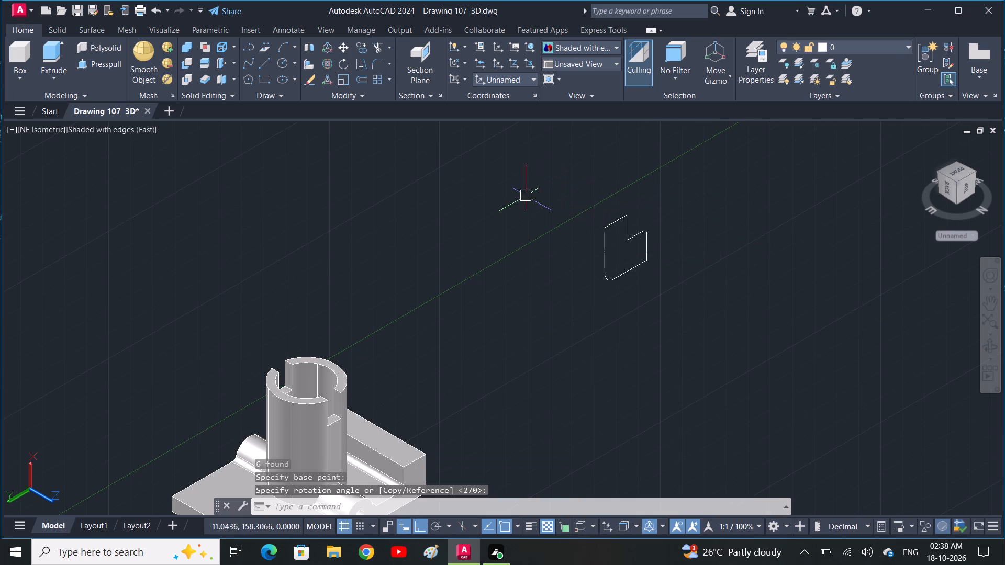
{"action": "left_click_drag", "start_coordinate": [513, 211], "coordinate": [509, 216]}
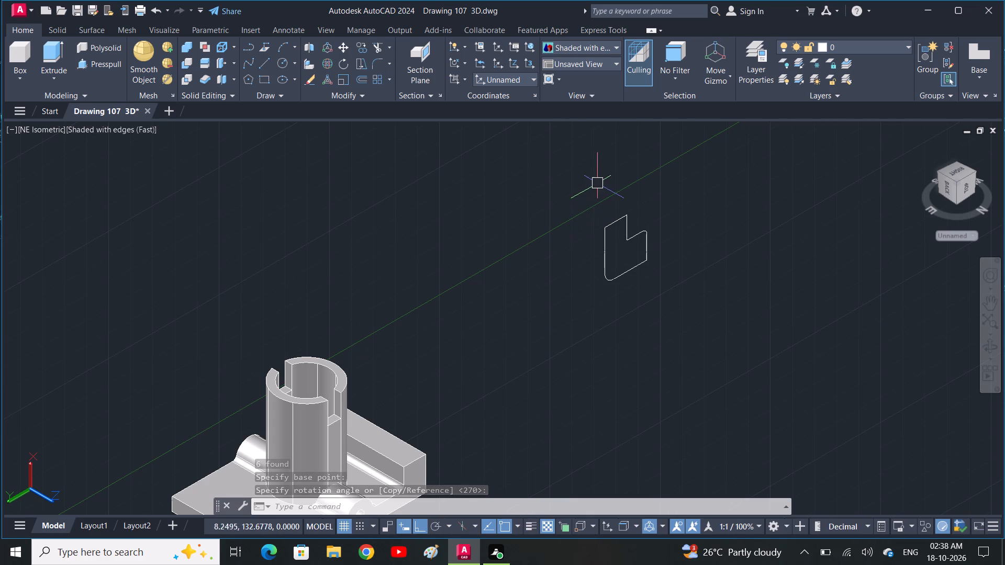
Copy the rotated stepped profile to the clipboard and erase the original beside the base plate.
{"action": "left_click_drag", "start_coordinate": [688, 312], "coordinate": [685, 299]}
{"action": "left_click", "coordinate": [608, 156]}
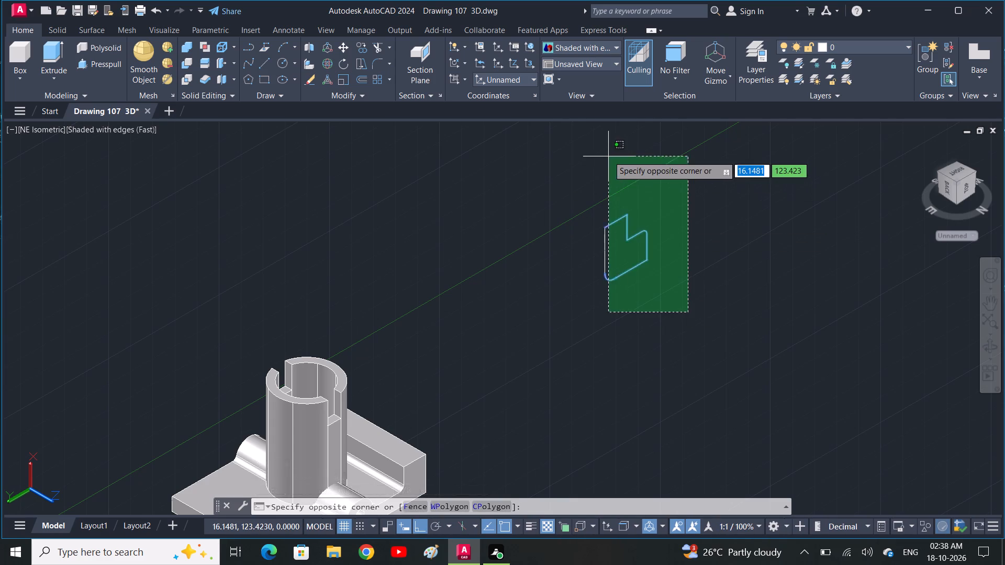
{"action": "key", "text": "Escape"}
{"action": "left_click", "coordinate": [722, 285]}
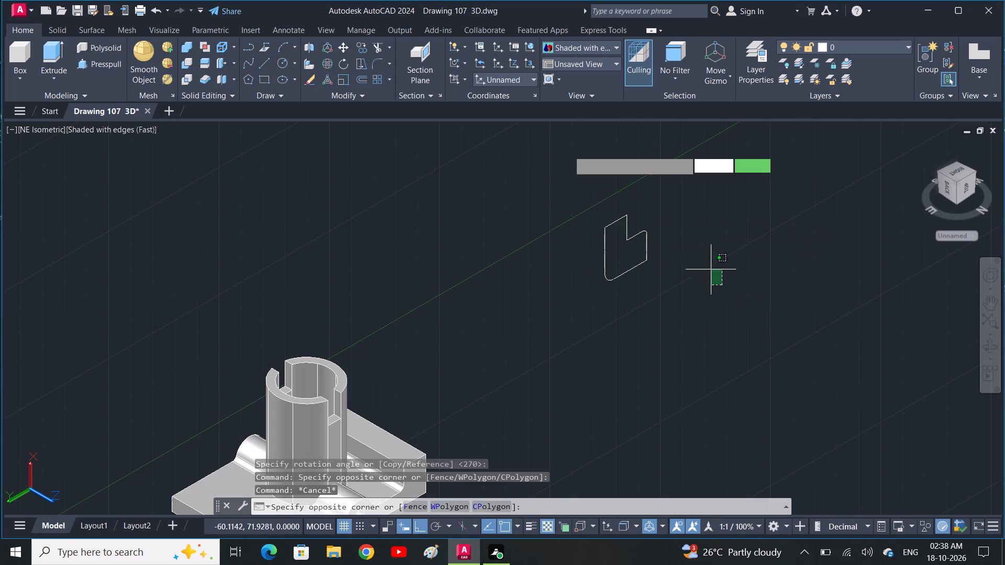
{"action": "left_click", "coordinate": [542, 136]}
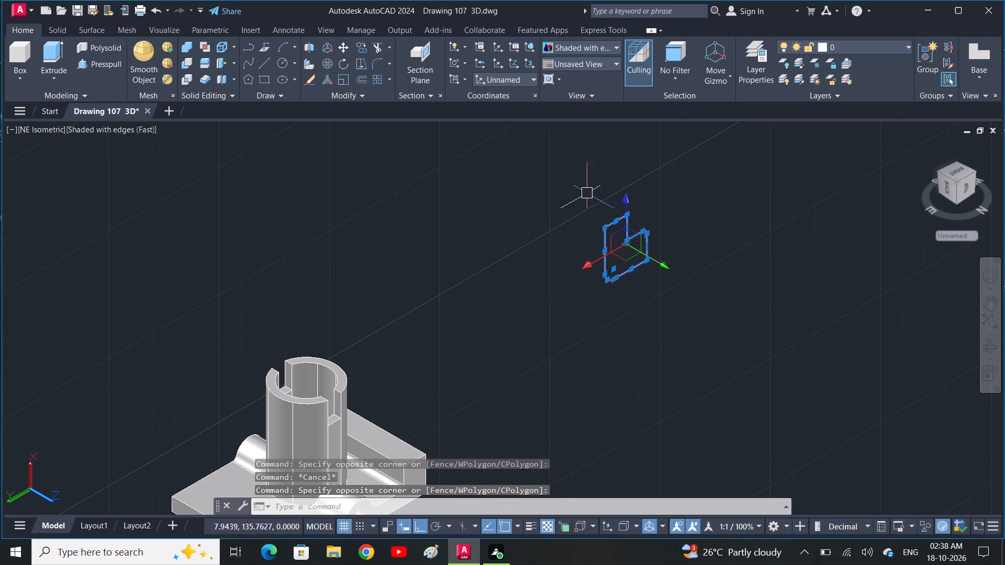
{"action": "key", "text": "ctrl+c"}
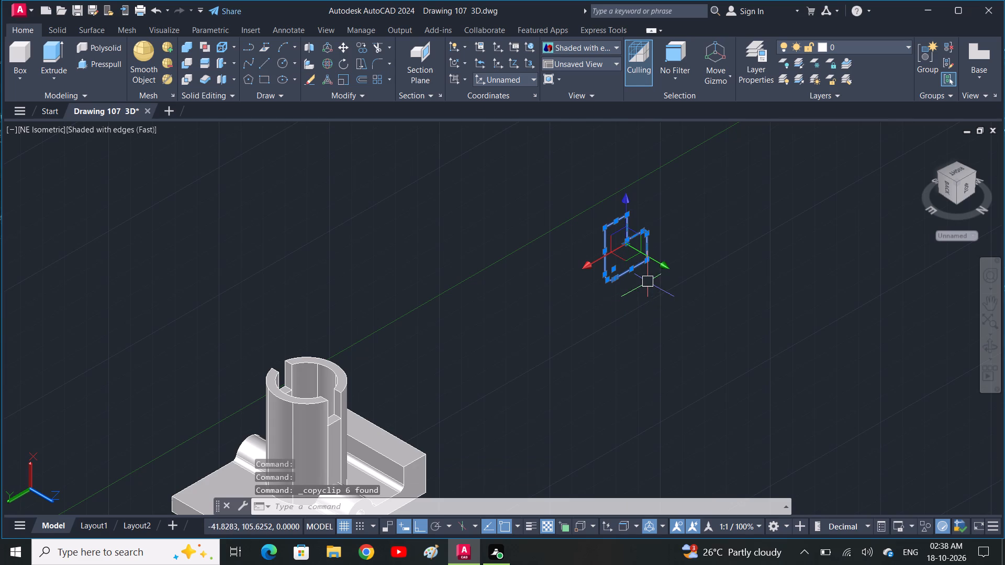
{"action": "key", "text": "Return"}
{"action": "key", "text": "Delete"}
Switch the model from the orbited view of the base plate and slotted cylinder to the Front view.
{"action": "middle_click_drag", "start_coordinate": [507, 291], "coordinate": [618, 262]}
{"action": "middle_click_drag", "start_coordinate": [507, 291], "coordinate": [618, 336], "text": "shift"}
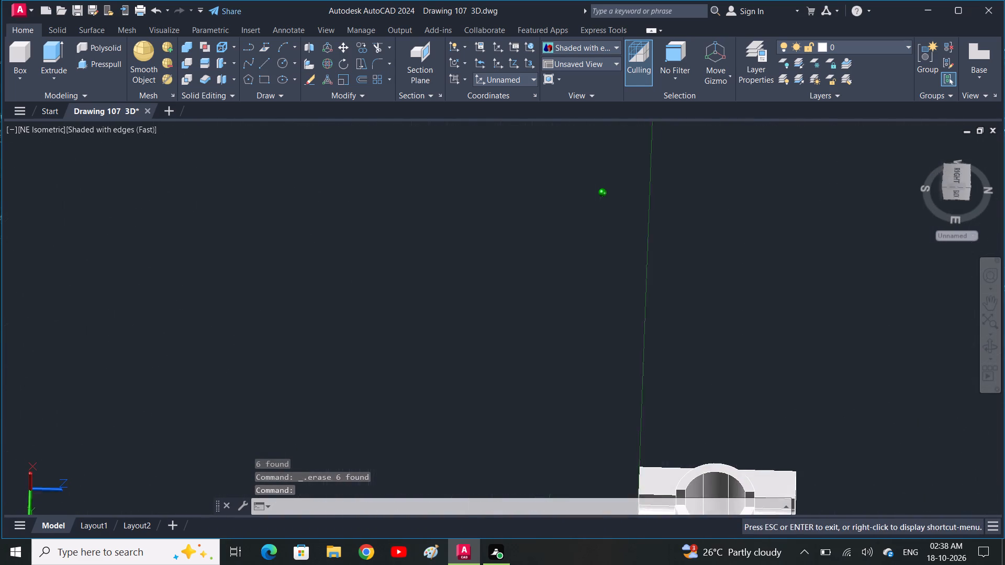
{"action": "middle_click_drag", "start_coordinate": [618, 336], "coordinate": [619, 336], "text": "shift"}
{"action": "middle_click_drag", "start_coordinate": [622, 334], "coordinate": [241, 145]}
{"action": "middle_click_drag", "start_coordinate": [266, 251], "coordinate": [356, 266], "text": "shift"}
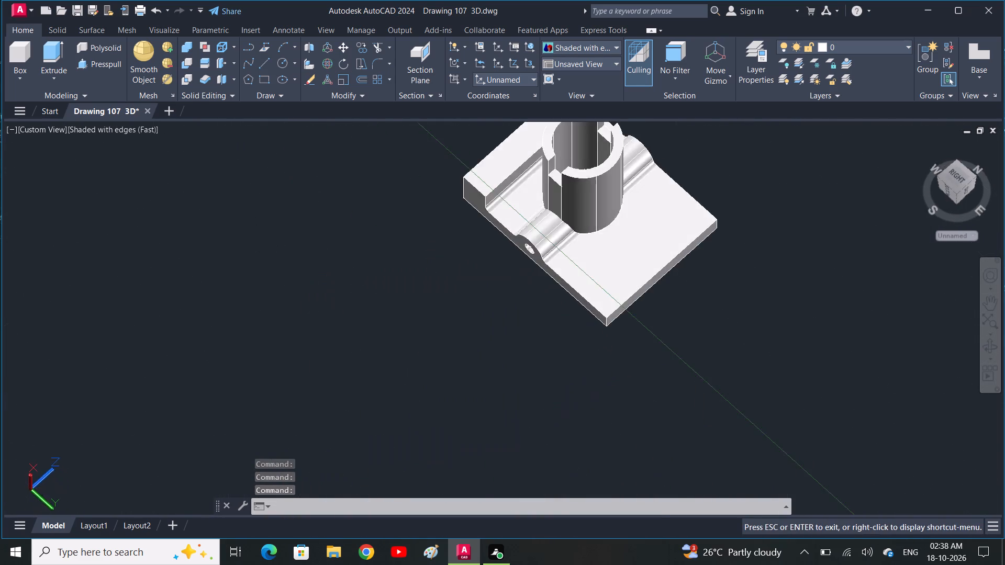
{"action": "middle_click_drag", "start_coordinate": [356, 266], "coordinate": [382, 247], "text": "shift"}
{"action": "middle_click_drag", "start_coordinate": [395, 222], "coordinate": [284, 472]}
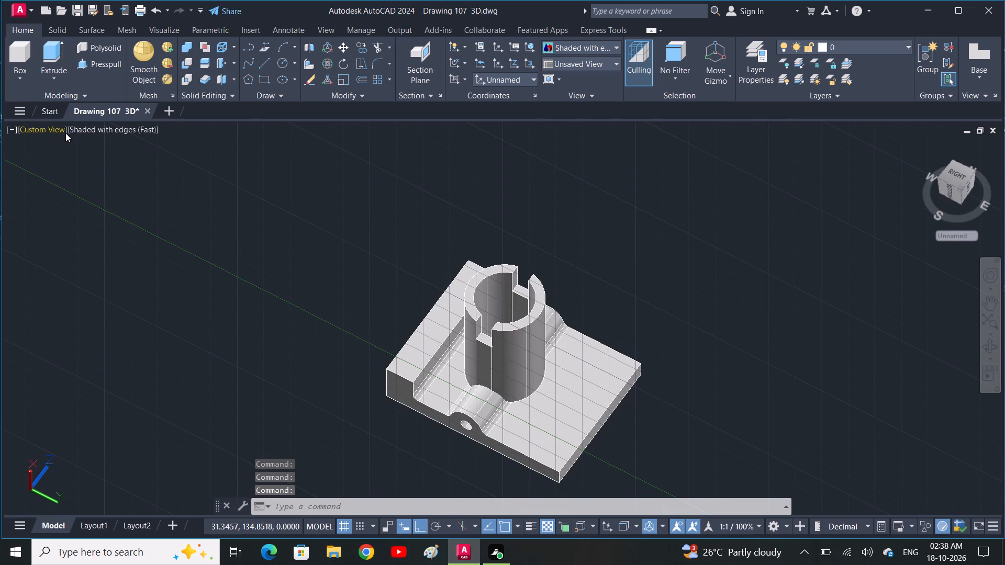
{"action": "left_click", "coordinate": [62, 132]}
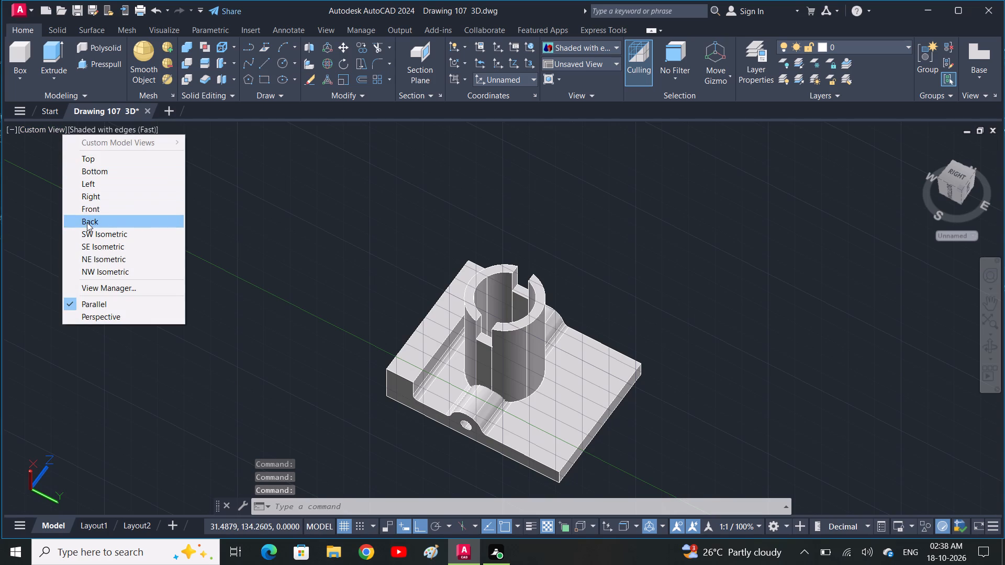
{"action": "left_click", "coordinate": [98, 210]}
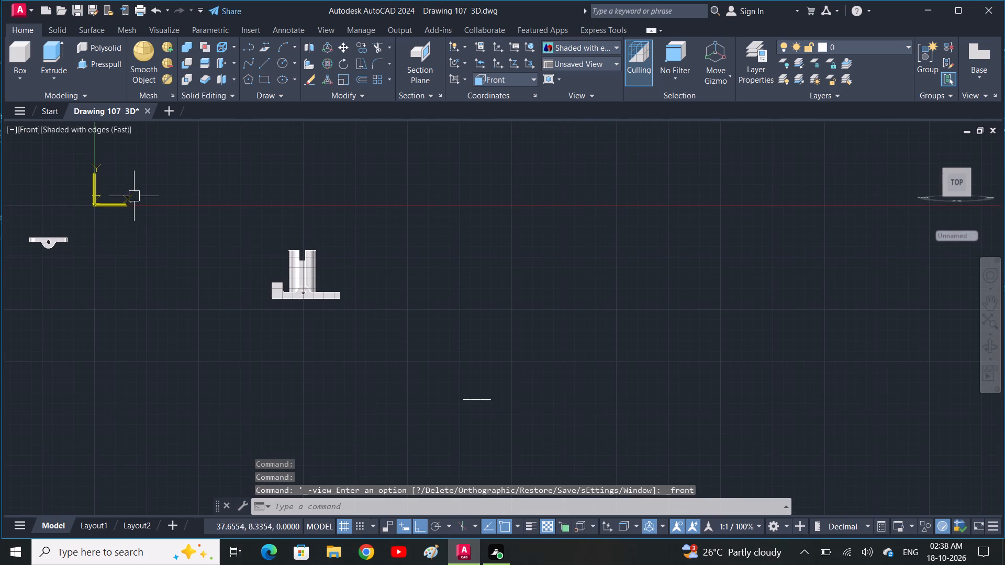
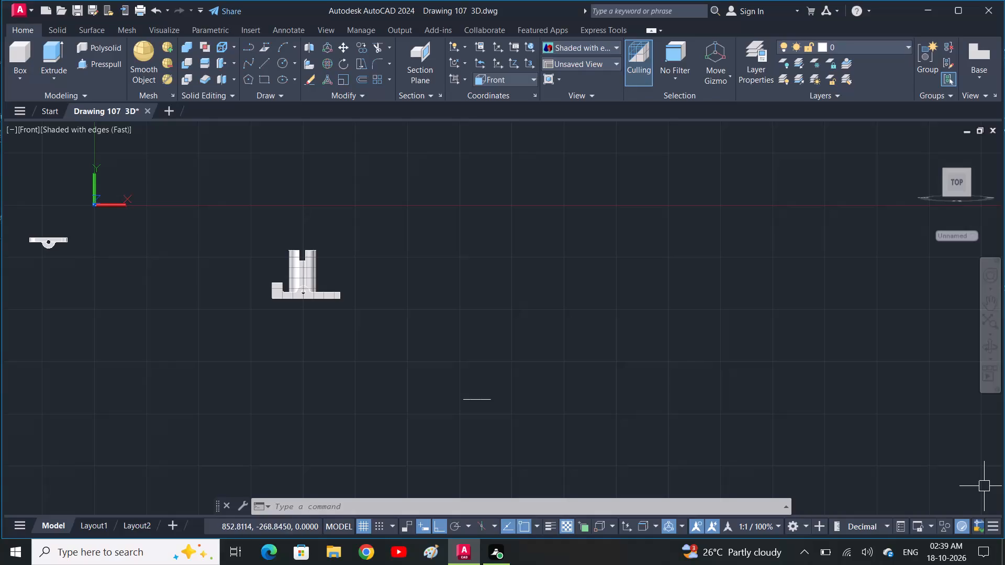
Rotate the separate lug bracket with the round hole by 45° counterclockwise in the Front view.
{"action": "scroll", "coordinate": [417, 322], "scroll_direction": "up", "scroll_amount": 1}
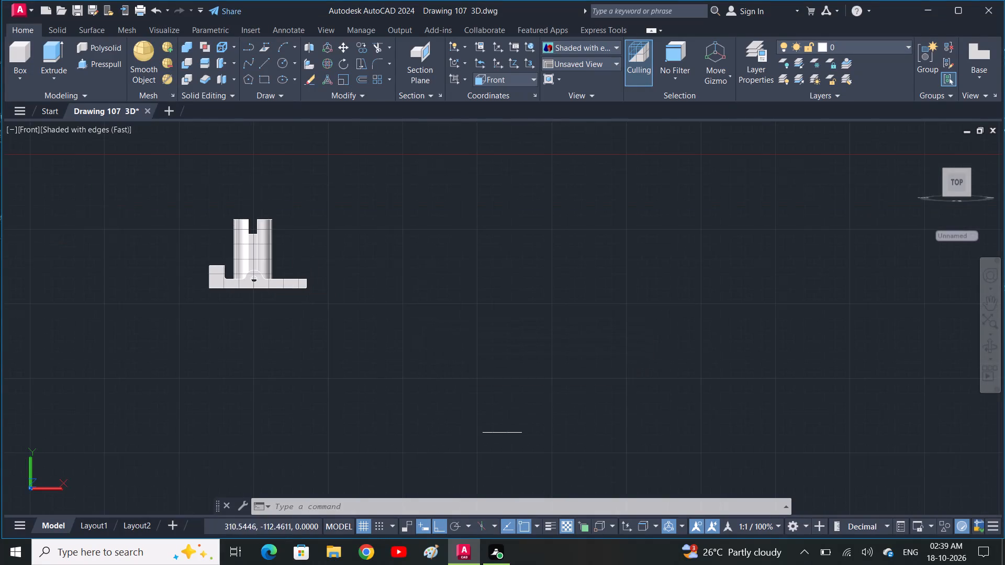
{"action": "middle_click_drag", "start_coordinate": [391, 306], "coordinate": [676, 433]}
{"action": "scroll", "coordinate": [577, 432], "scroll_direction": "up", "scroll_amount": 2}
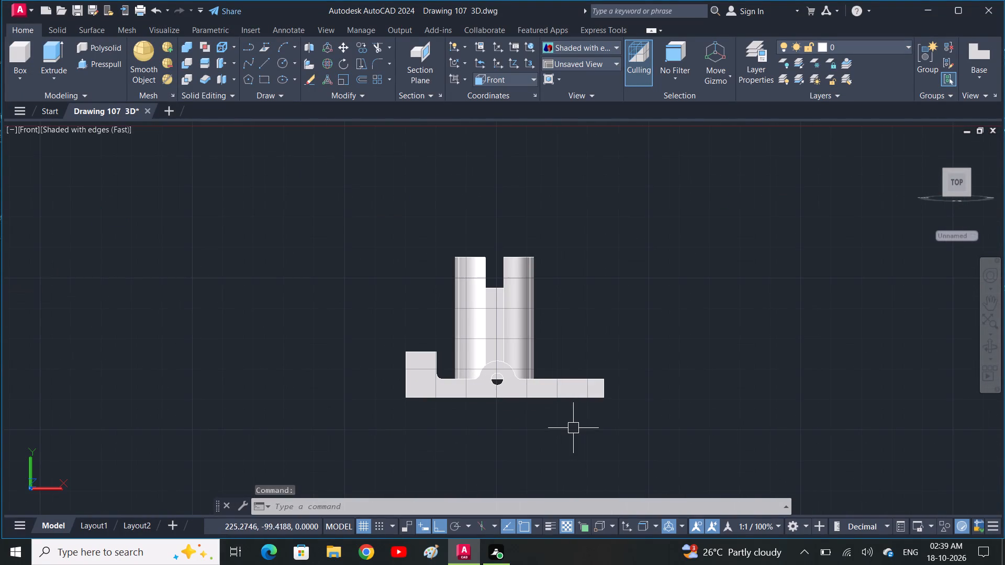
{"action": "middle_click_drag", "start_coordinate": [605, 430], "coordinate": [749, 430]}
{"action": "scroll", "coordinate": [553, 302], "scroll_direction": "down", "scroll_amount": 1}
{"action": "middle_click_drag", "start_coordinate": [526, 332], "coordinate": [608, 370]}
{"action": "scroll", "coordinate": [330, 298], "scroll_direction": "up", "scroll_amount": 1}
{"action": "middle_click_drag", "start_coordinate": [274, 324], "coordinate": [444, 348]}
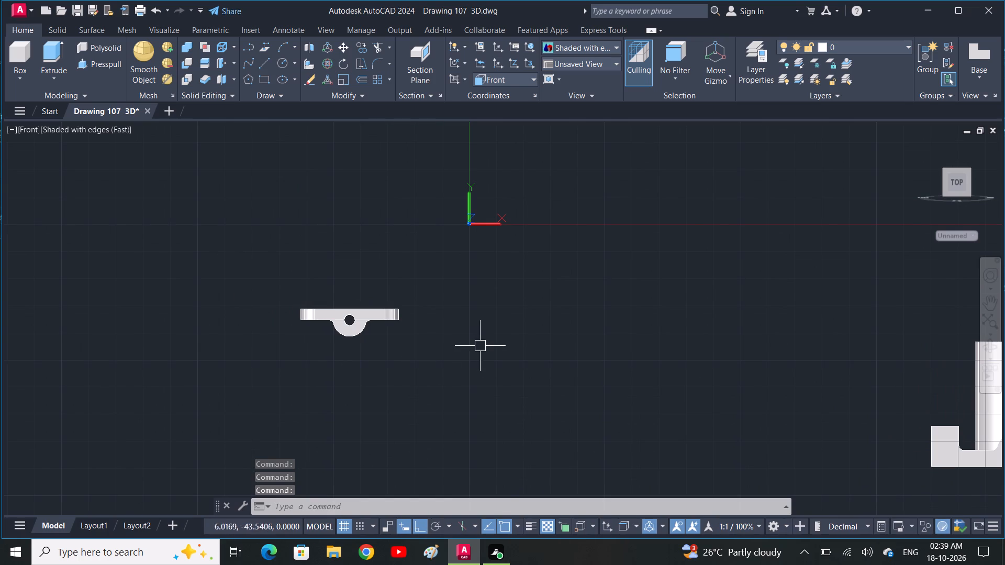
{"action": "left_click", "coordinate": [477, 347]}
{"action": "left_click", "coordinate": [277, 276]}
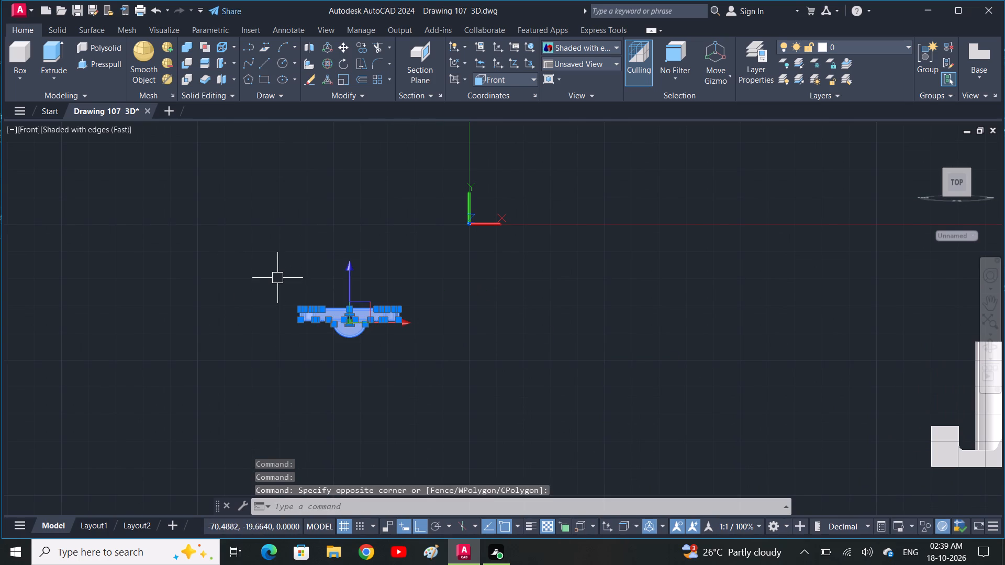
{"action": "key", "text": "r"}
{"action": "type", "text": "o"}
{"action": "key", "text": "space"}
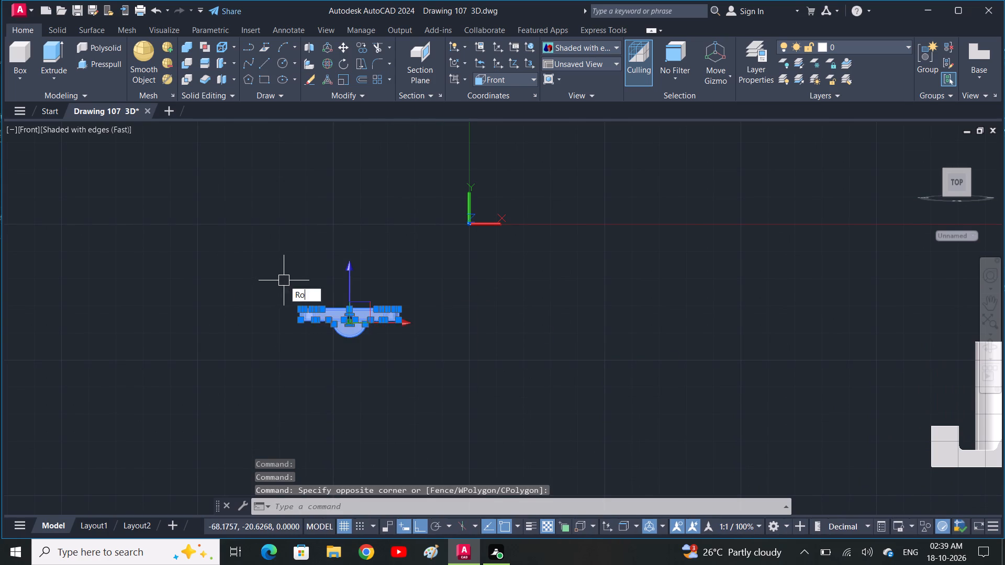
{"action": "type", "text": "45"}
{"action": "key", "text": "space"}
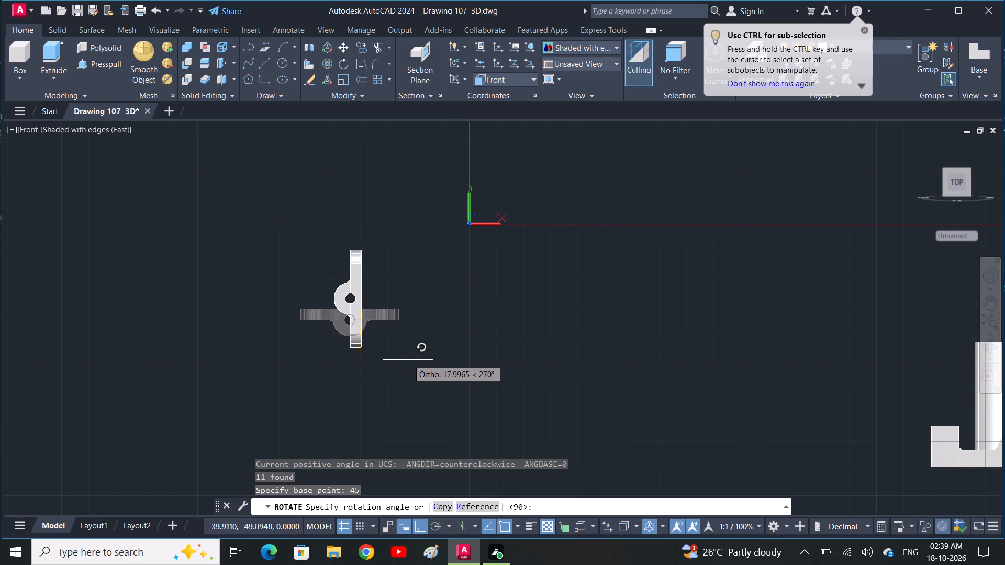
{"action": "key", "text": "4"}
{"action": "type", "text": "5"}
{"action": "key", "text": "space"}
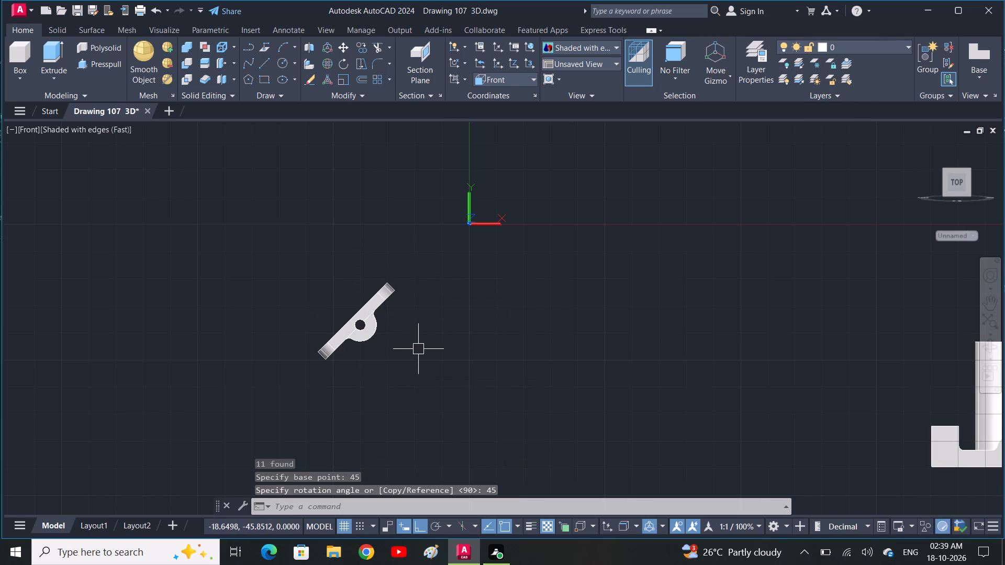
Rotate the tilted lug bracket a quarter turn clockwise about the middle of its long flat edge, so it slopes the opposite way.
{"action": "left_click", "coordinate": [418, 365]}
{"action": "left_click", "coordinate": [314, 291]}
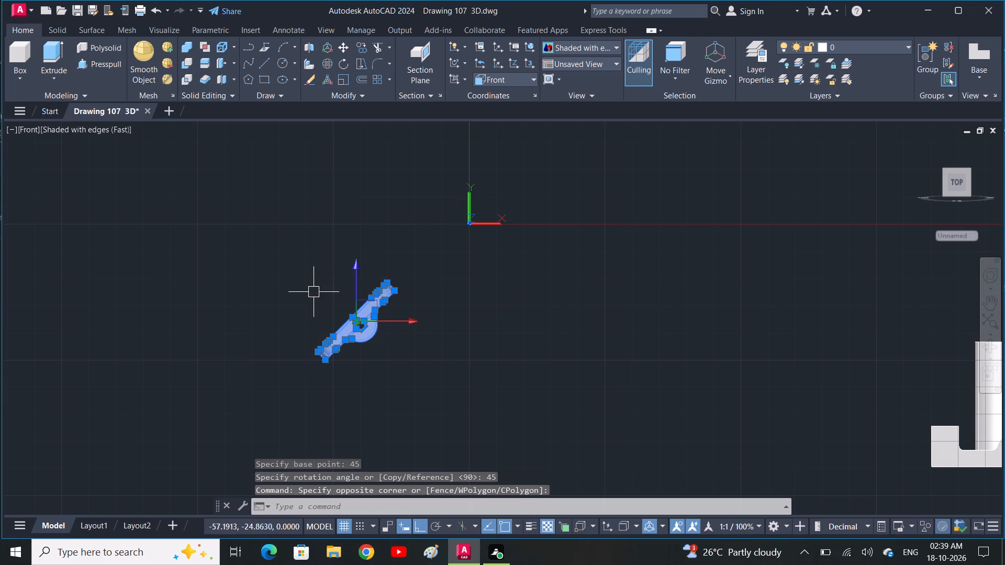
{"action": "key", "text": "r"}
{"action": "type", "text": "o"}
{"action": "key", "text": "space"}
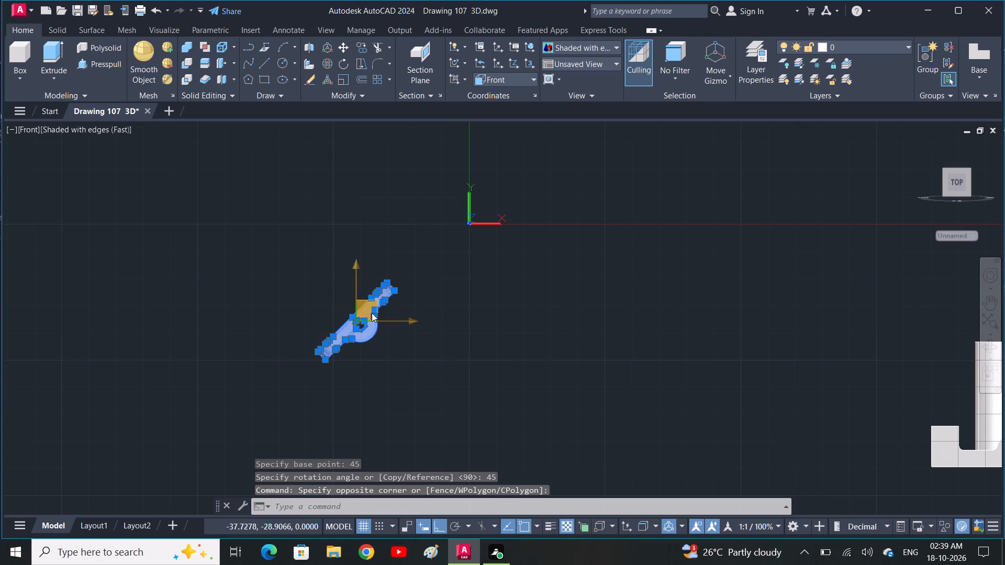
{"action": "left_click", "coordinate": [356, 320]}
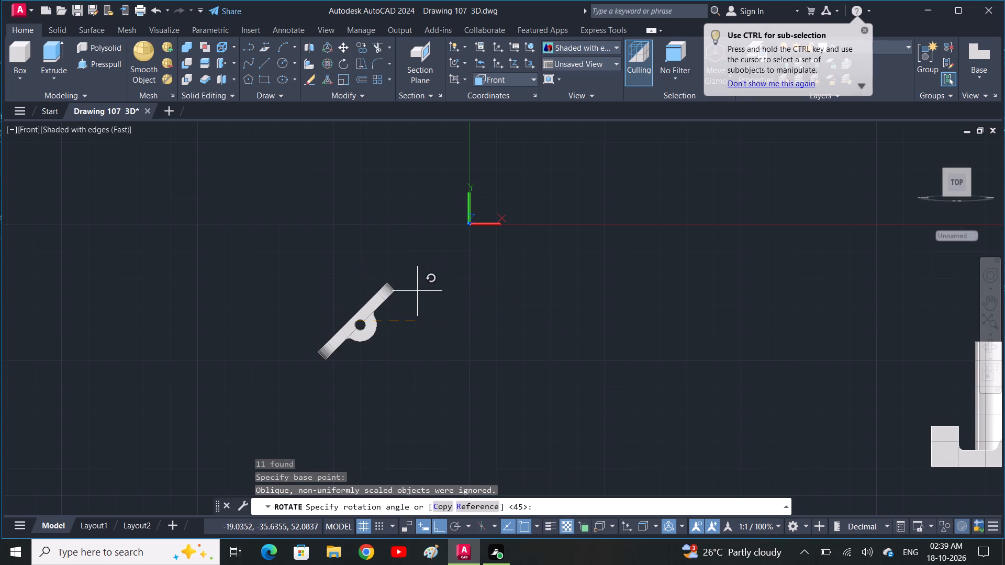
{"action": "left_click", "coordinate": [404, 388]}
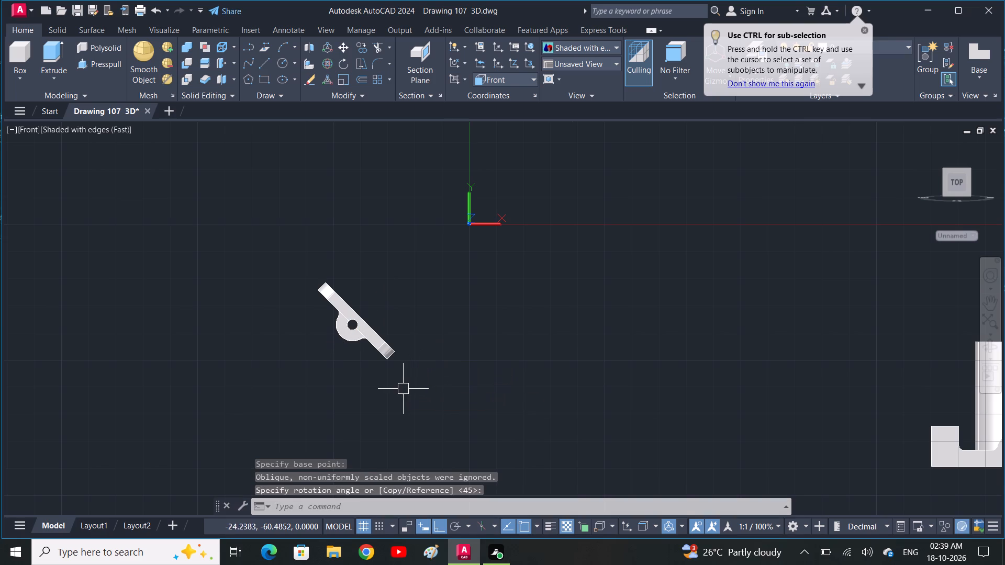
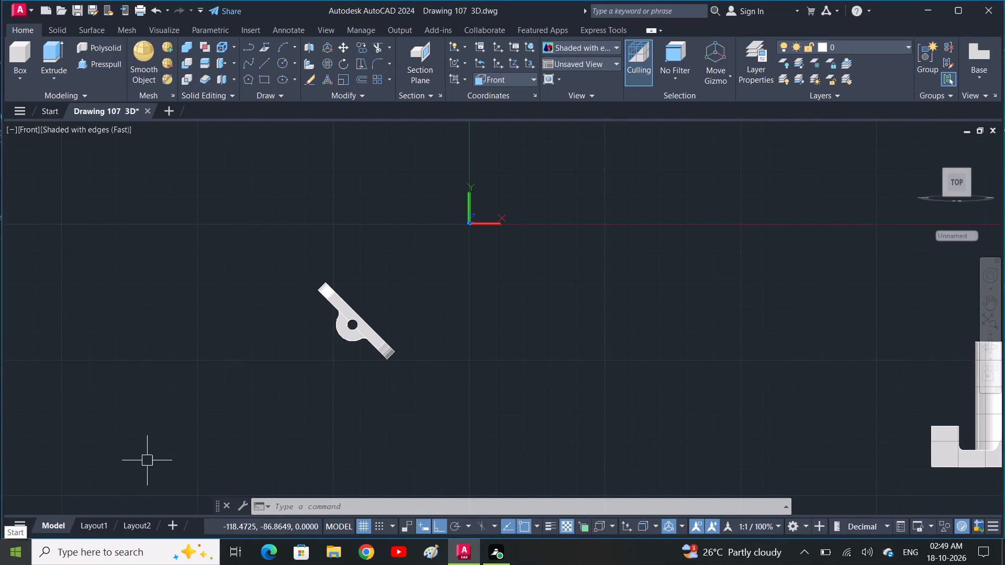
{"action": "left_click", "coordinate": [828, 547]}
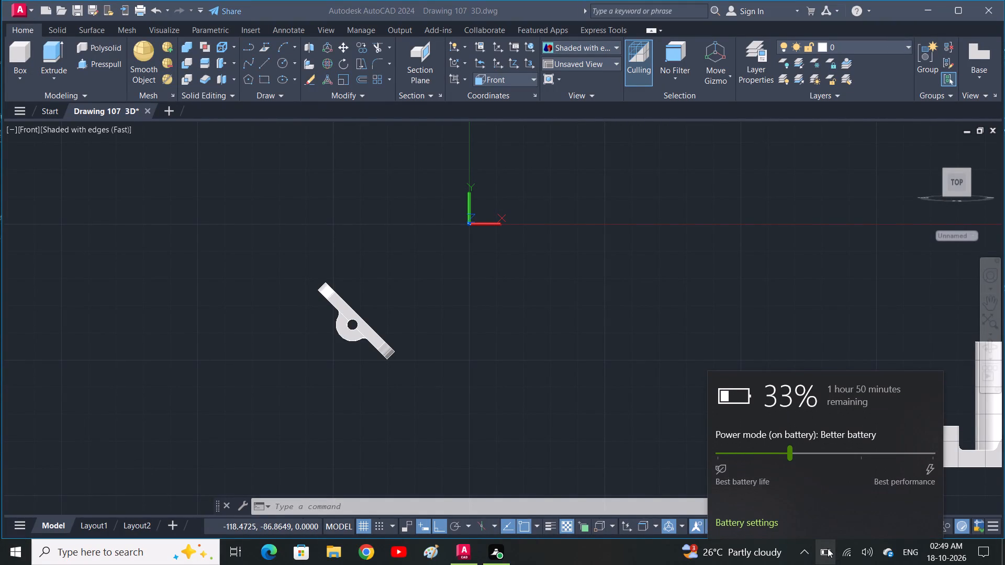
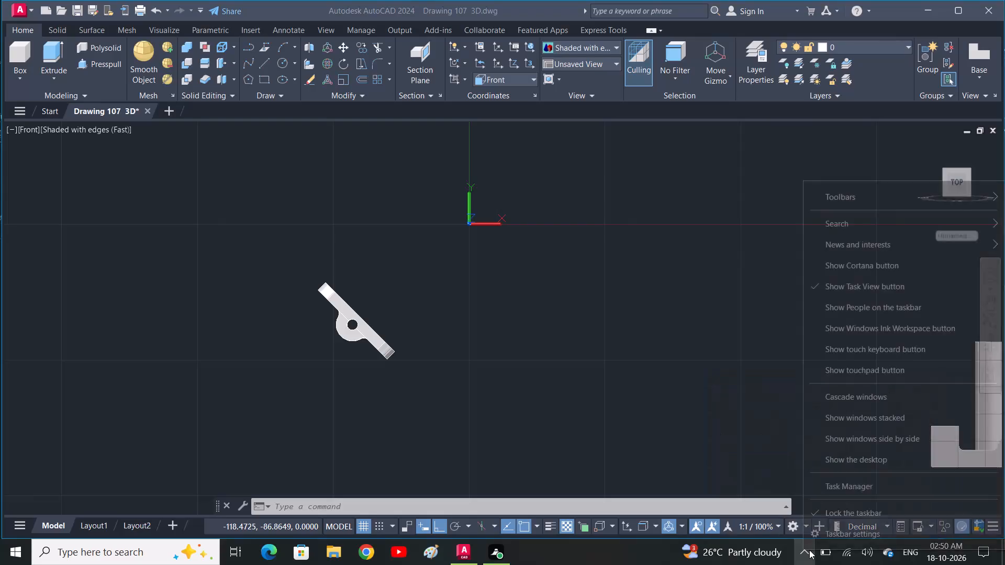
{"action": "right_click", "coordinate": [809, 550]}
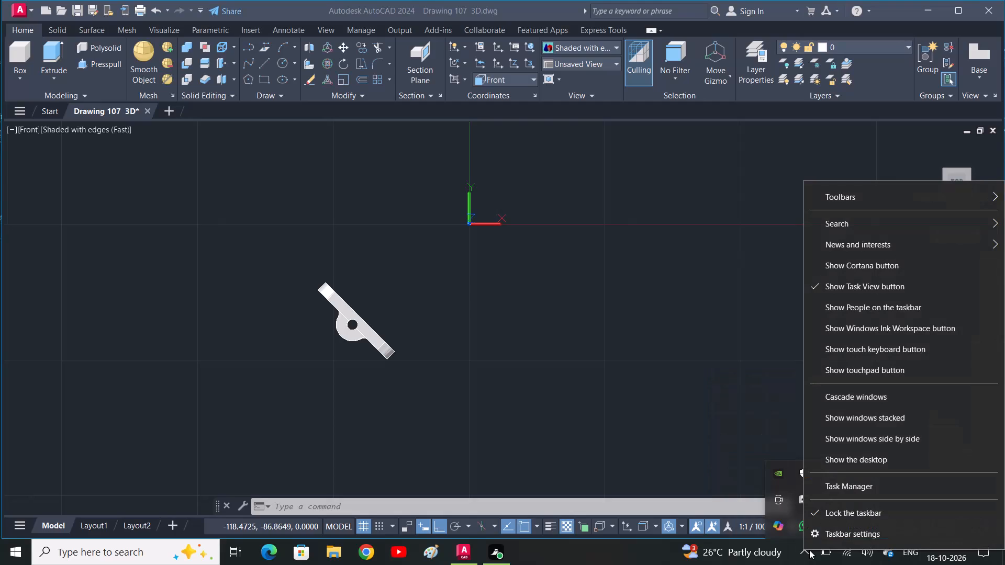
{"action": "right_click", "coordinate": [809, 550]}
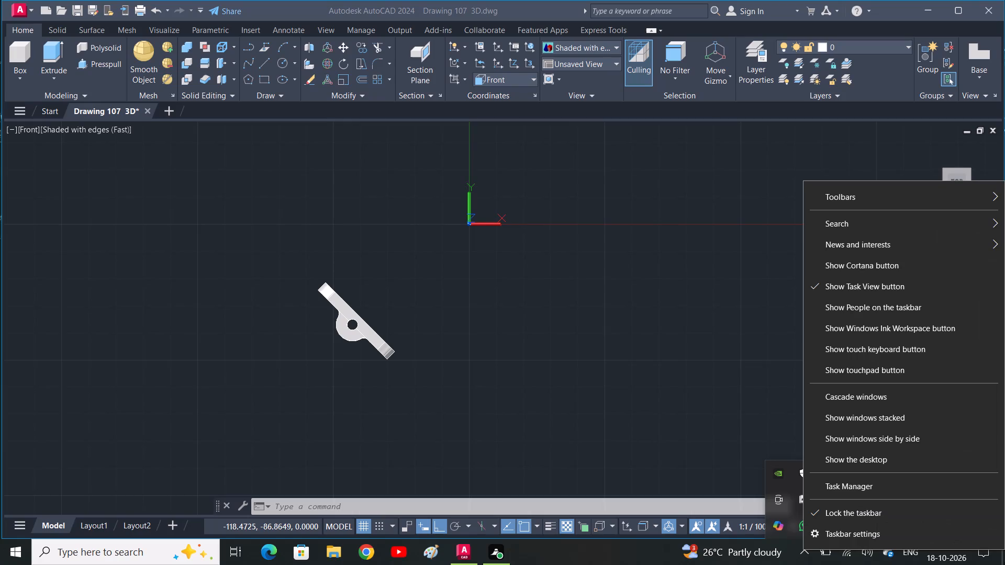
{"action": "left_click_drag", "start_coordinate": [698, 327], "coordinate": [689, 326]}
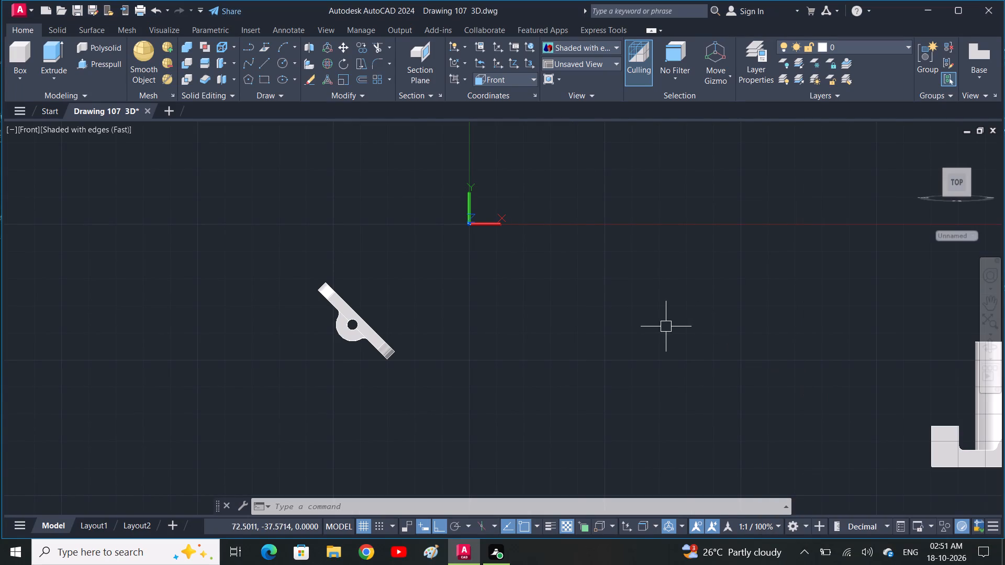
Draw a 10-unit horizontal line in the empty space beside the base plate's raised end block.
{"action": "scroll", "coordinate": [344, 358], "scroll_direction": "up", "scroll_amount": 1}
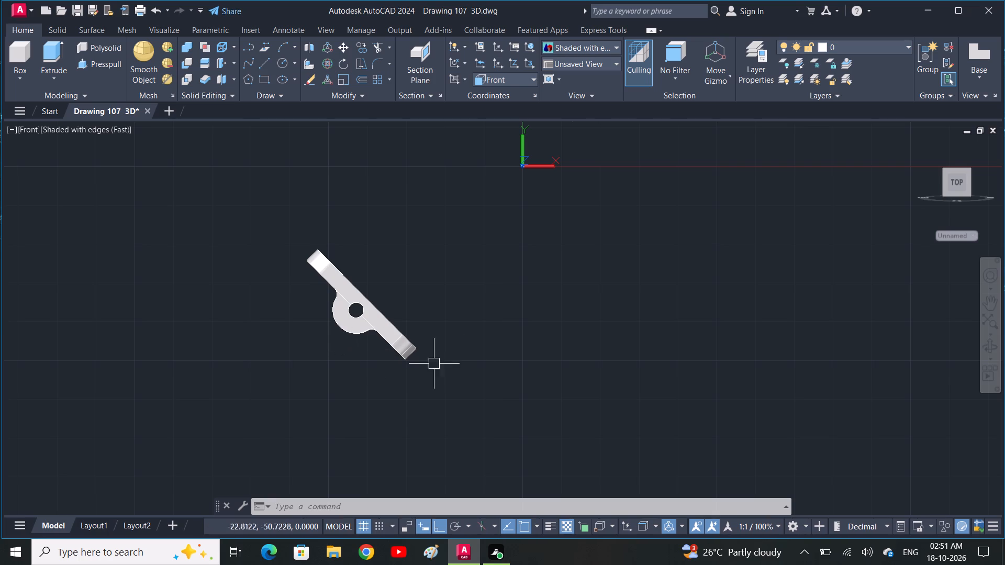
{"action": "scroll", "coordinate": [1004, 564], "scroll_direction": "down", "scroll_amount": 1}
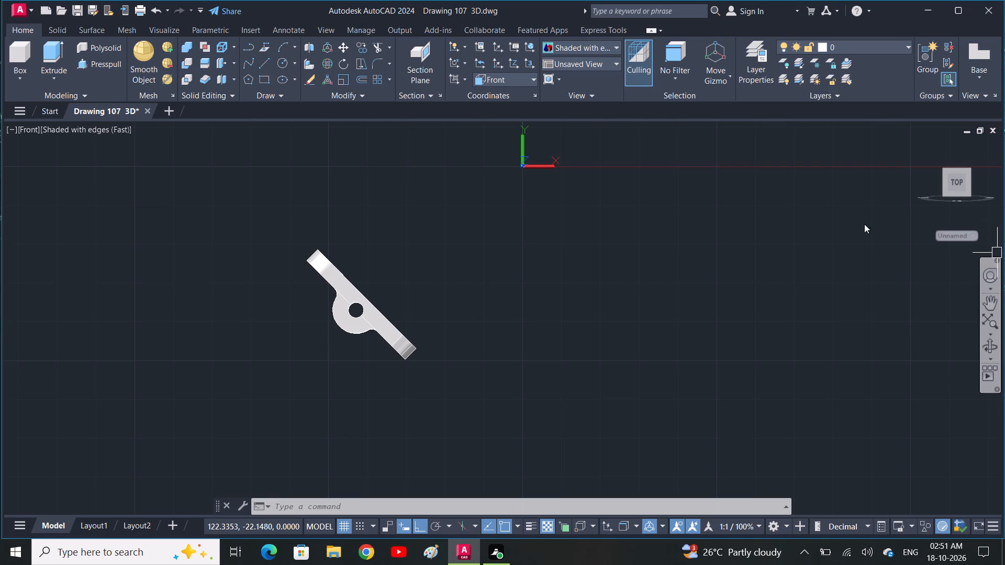
{"action": "scroll", "coordinate": [340, 272], "scroll_direction": "down", "scroll_amount": 2}
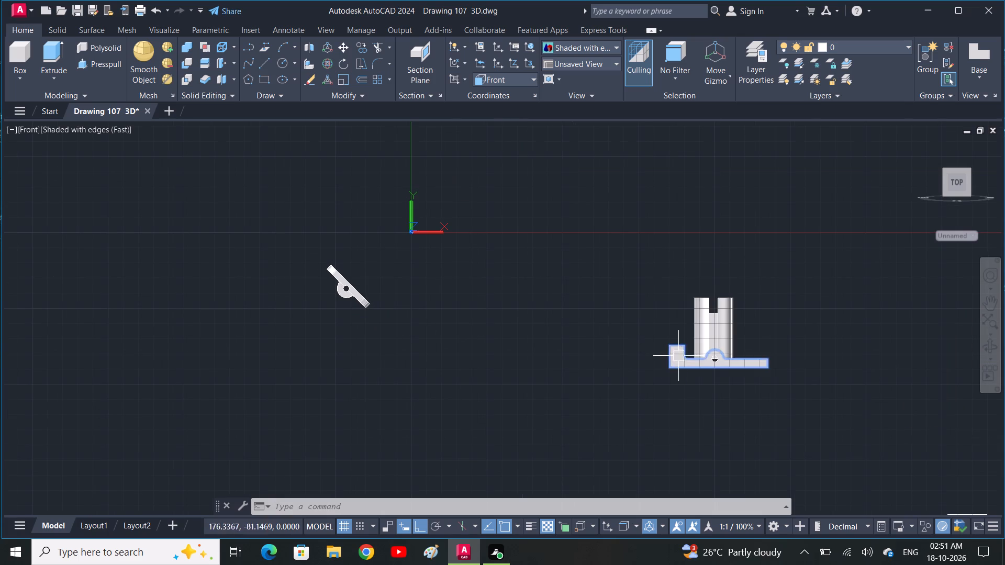
{"action": "scroll", "coordinate": [675, 352], "scroll_direction": "up", "scroll_amount": 2}
{"action": "scroll", "coordinate": [734, 364], "scroll_direction": "up", "scroll_amount": 2}
{"action": "scroll", "coordinate": [618, 346], "scroll_direction": "up", "scroll_amount": 1}
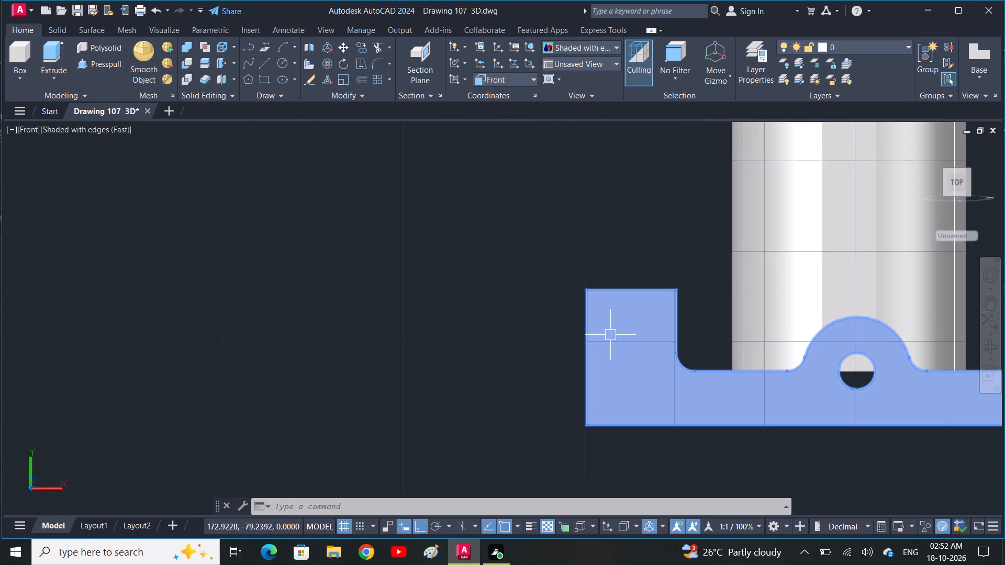
{"action": "middle_click_drag", "start_coordinate": [610, 334], "coordinate": [274, 355]}
{"action": "scroll", "coordinate": [262, 355], "scroll_direction": "down", "scroll_amount": 1}
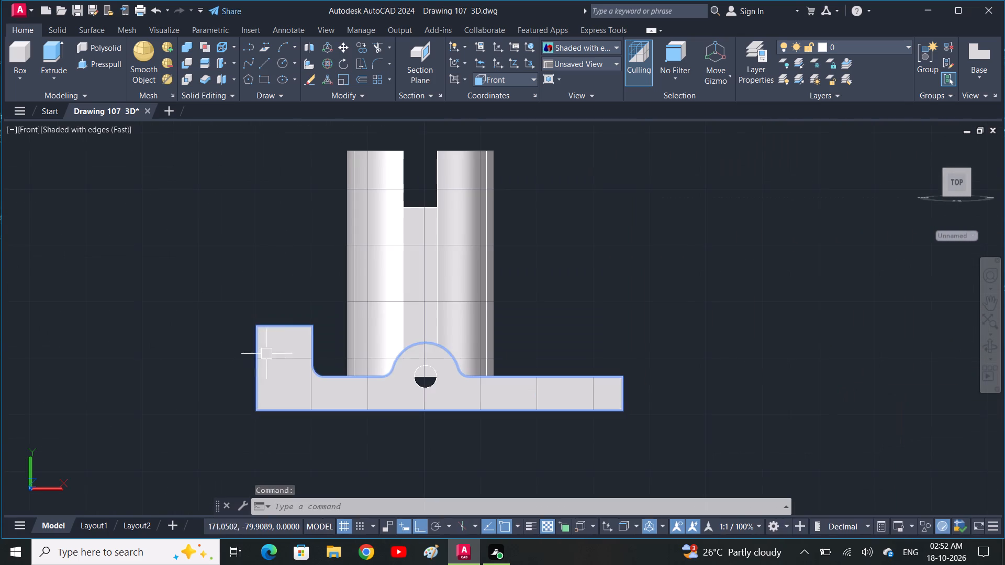
{"action": "middle_click_drag", "start_coordinate": [277, 343], "coordinate": [497, 303]}
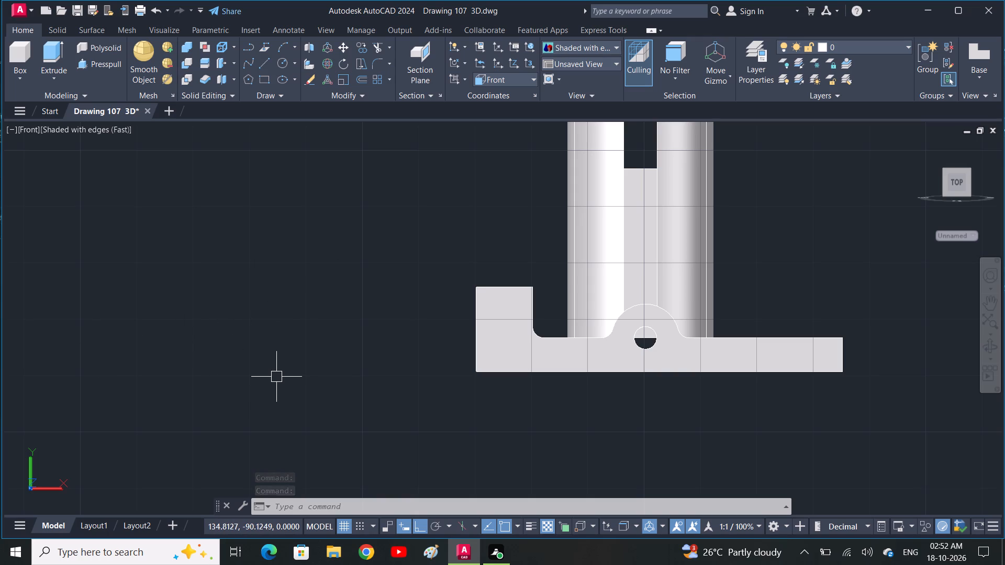
{"action": "type", "text": "l"}
{"action": "key", "text": "space"}
{"action": "left_click", "coordinate": [174, 266]}
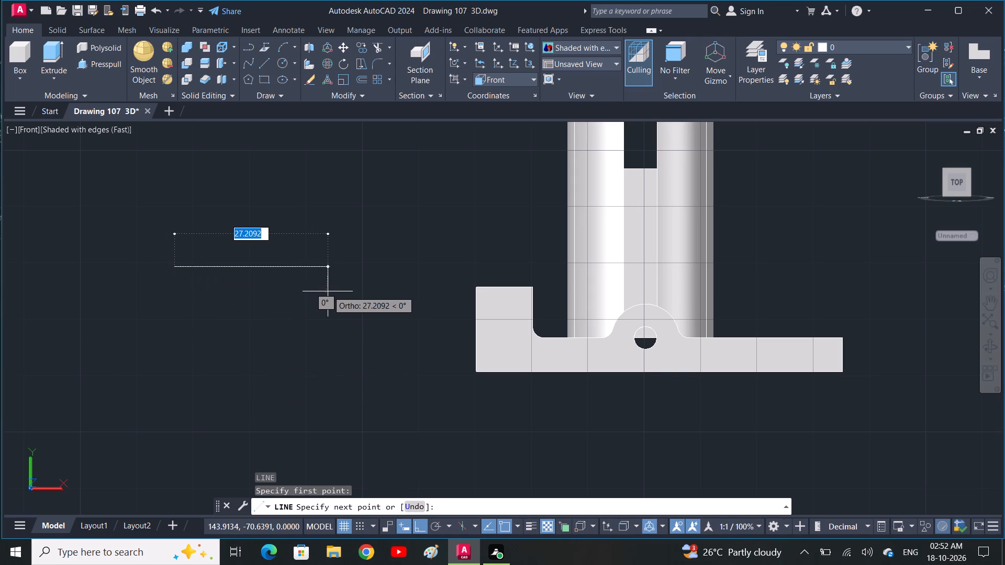
{"action": "key", "text": "1"}
{"action": "type", "text": "0"}
{"action": "key", "text": "space"}
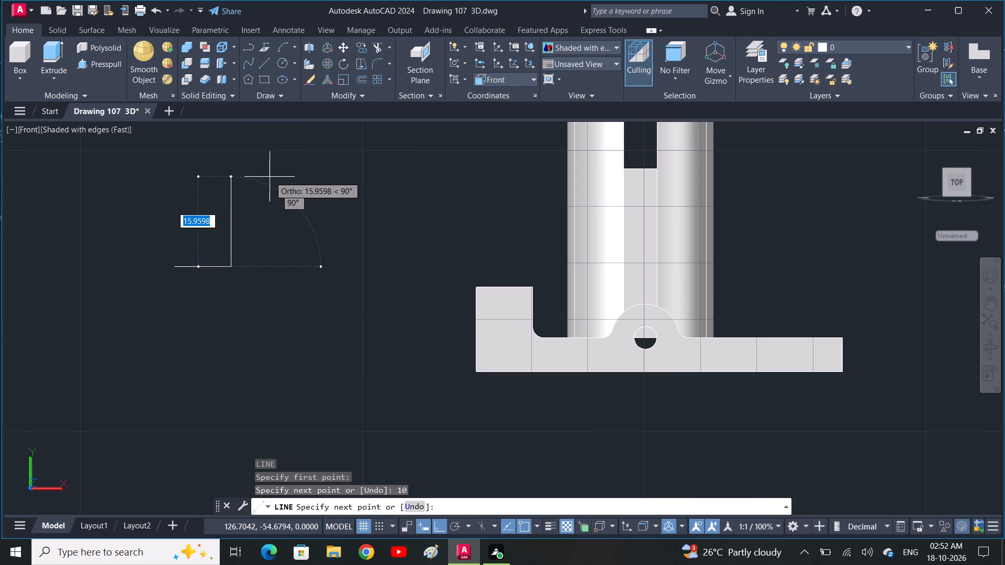
{"action": "key", "text": "space"}
Draw a 20-unit vertical line upward from the outer end of the 10-unit line.
{"action": "key", "text": "space"}
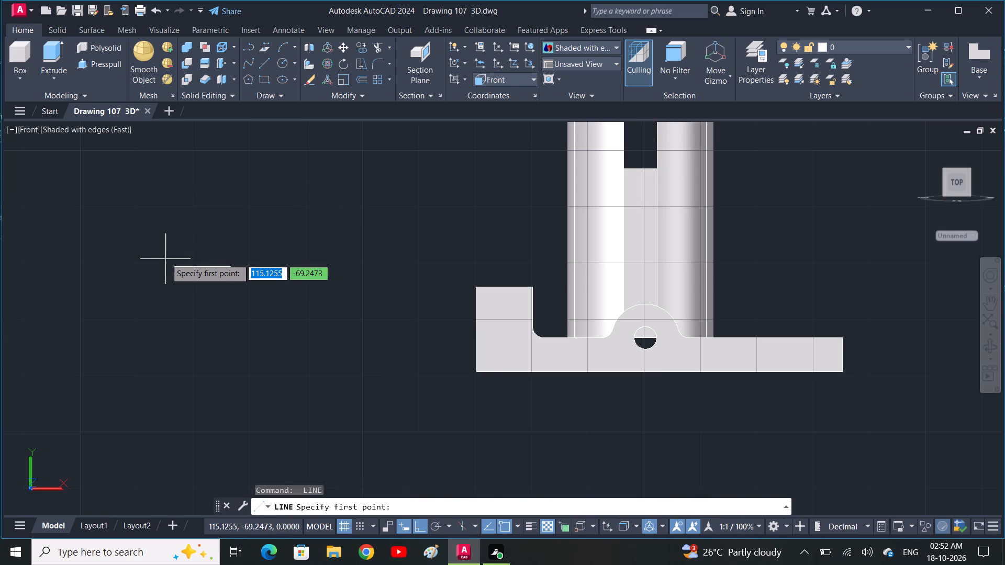
{"action": "left_click", "coordinate": [168, 265]}
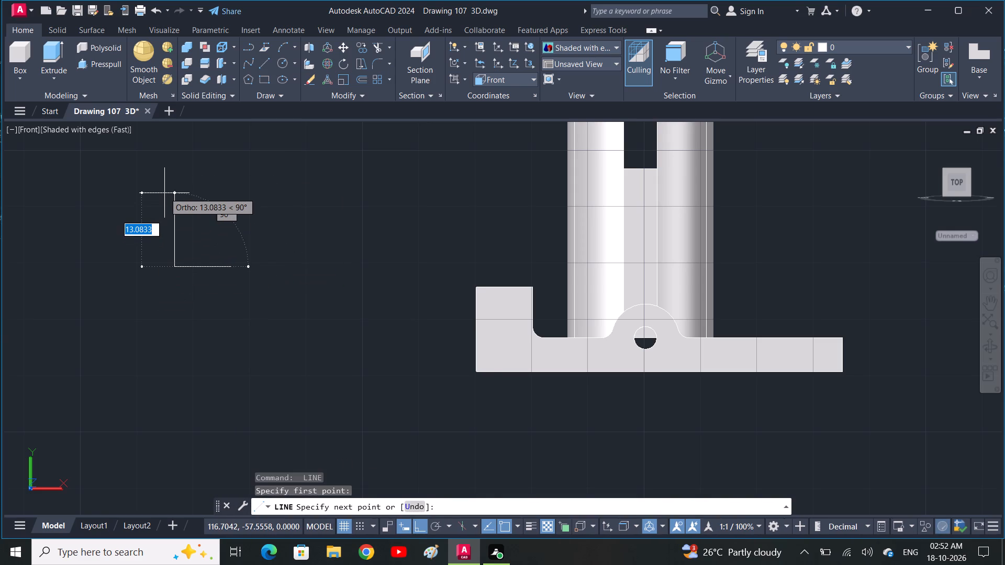
{"action": "type", "text": "20"}
{"action": "key", "text": "space"}
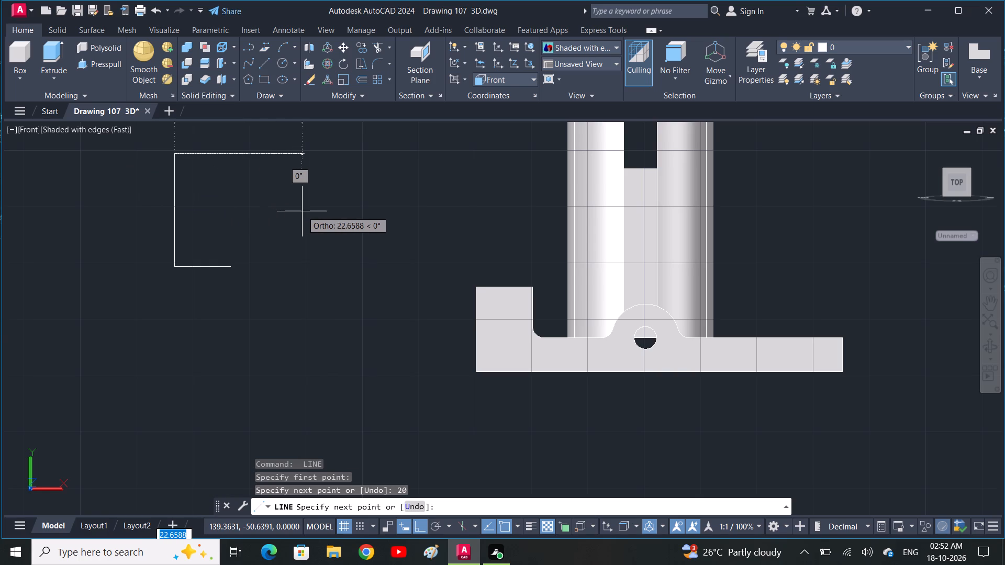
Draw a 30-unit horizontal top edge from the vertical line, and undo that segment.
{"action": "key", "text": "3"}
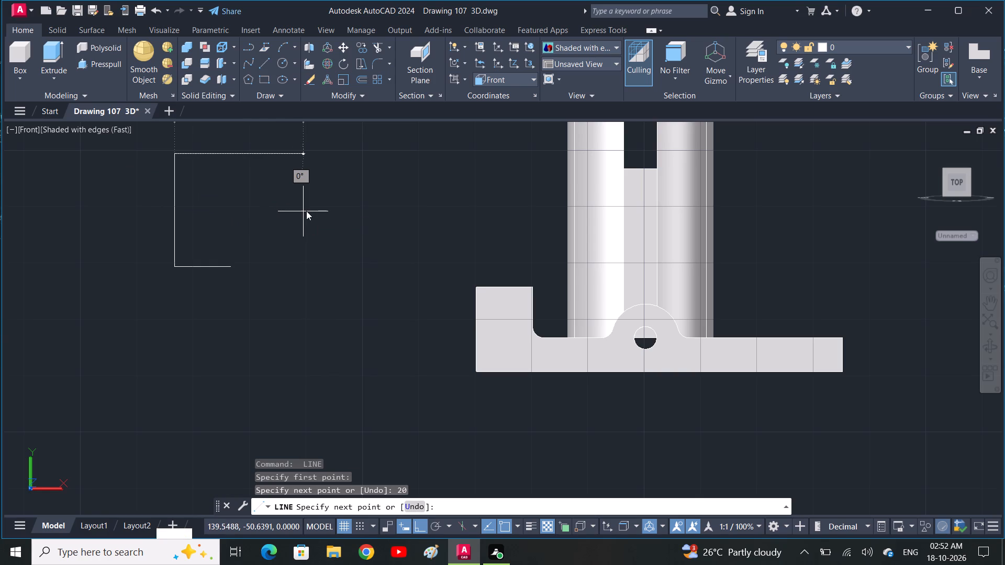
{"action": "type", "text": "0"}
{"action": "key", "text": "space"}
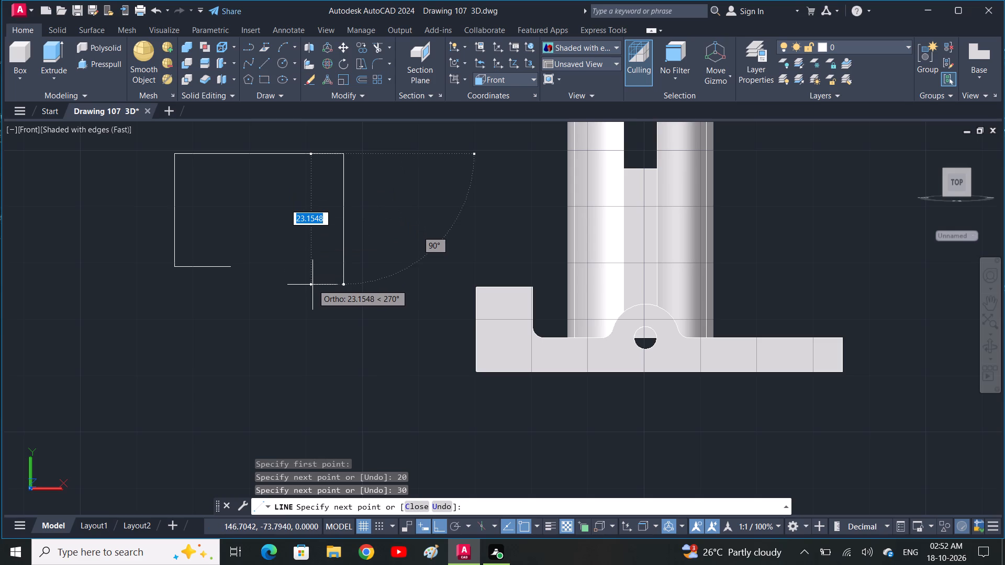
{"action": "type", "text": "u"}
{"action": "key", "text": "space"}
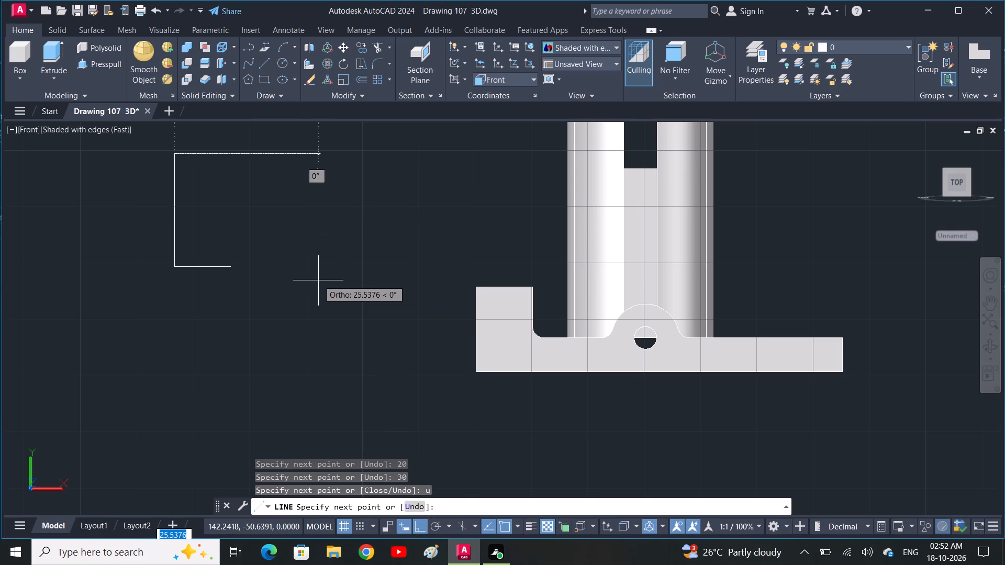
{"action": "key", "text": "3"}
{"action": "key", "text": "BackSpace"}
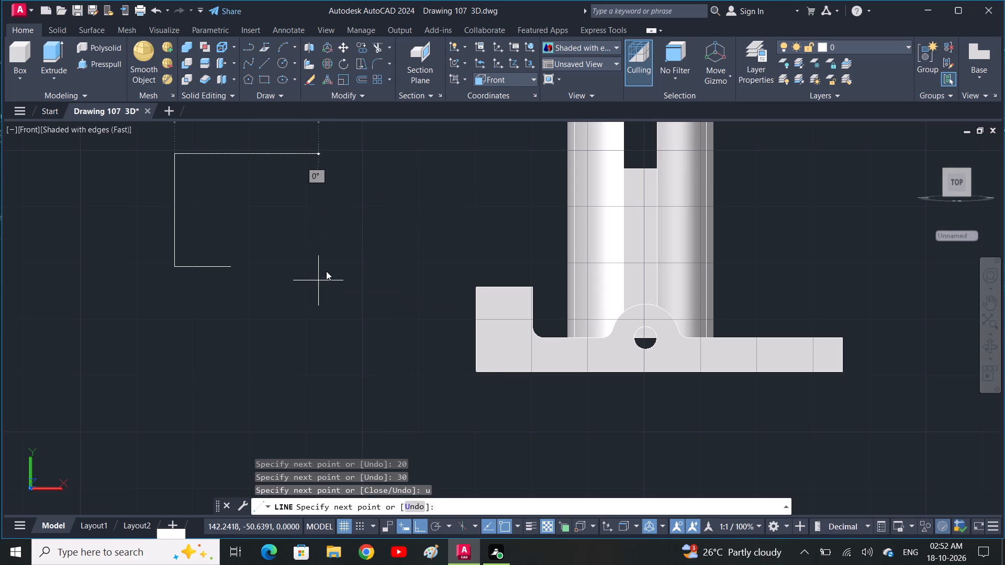
Continue the outline with a 25-unit horizontal top edge and a 20-unit edge straight down.
{"action": "type", "text": "25"}
{"action": "key", "text": "space"}
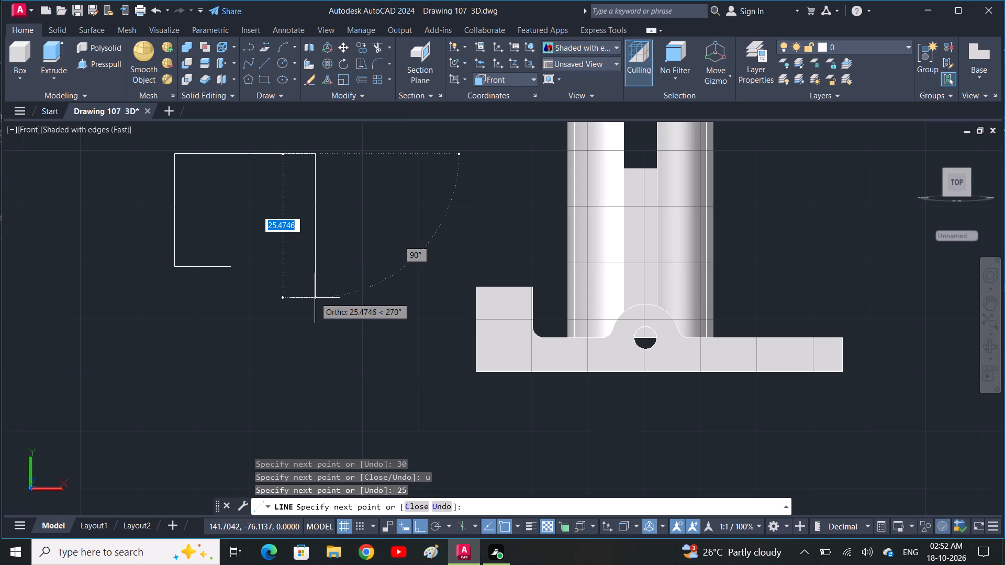
{"action": "key", "text": "2"}
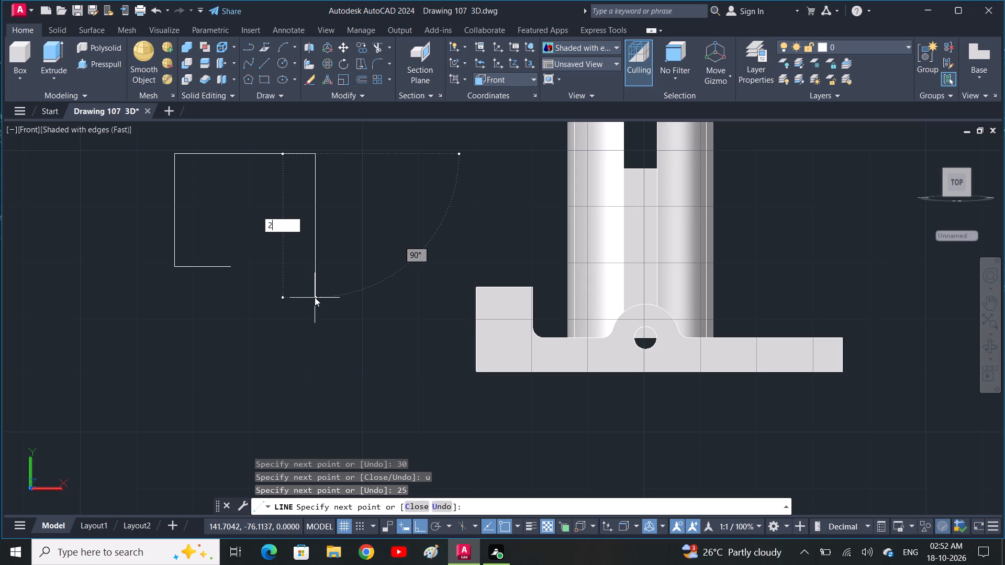
{"action": "key", "text": "0"}
{"action": "key", "text": "space"}
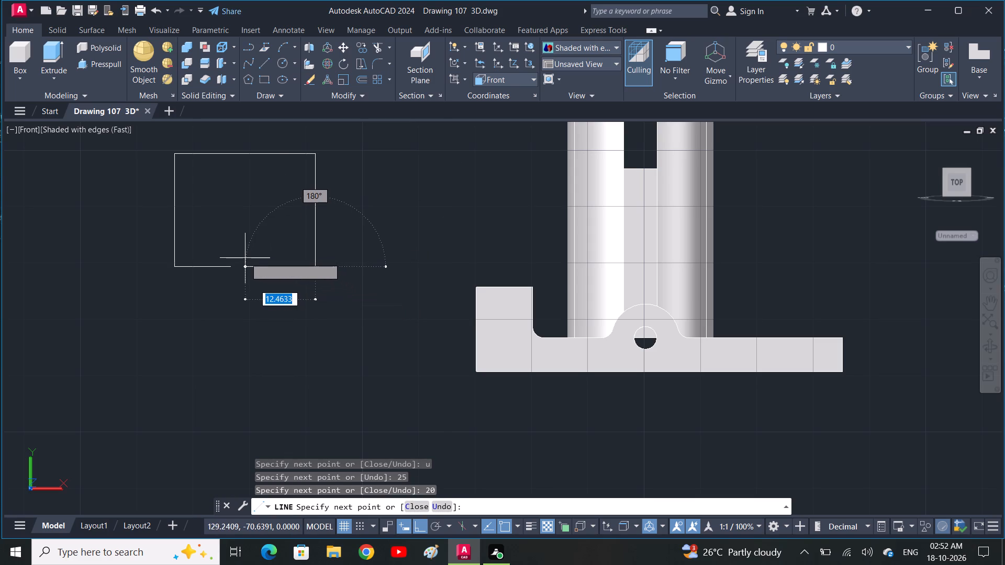
{"action": "key", "text": "space"}
From the inner end of the 10-unit line, draw 5 units down and about 17 units across, past the far vertical edge.
{"action": "key", "text": "space"}
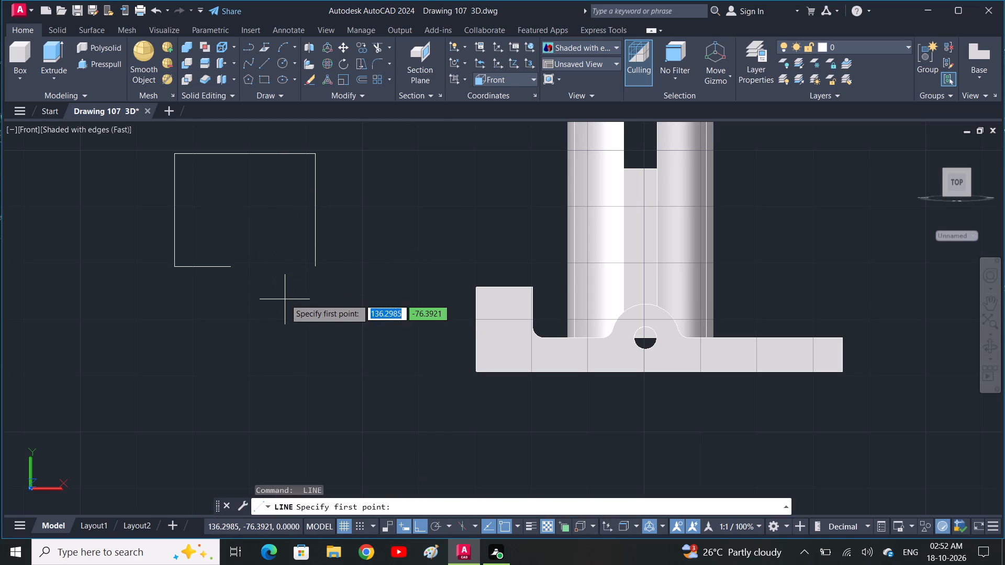
{"action": "left_click", "coordinate": [230, 265]}
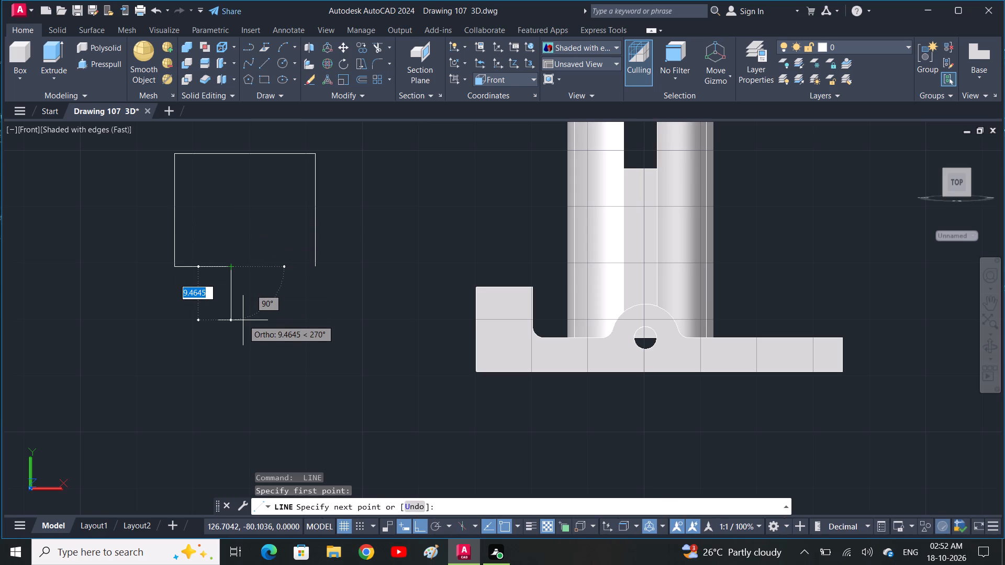
{"action": "type", "text": "5"}
{"action": "key", "text": "space"}
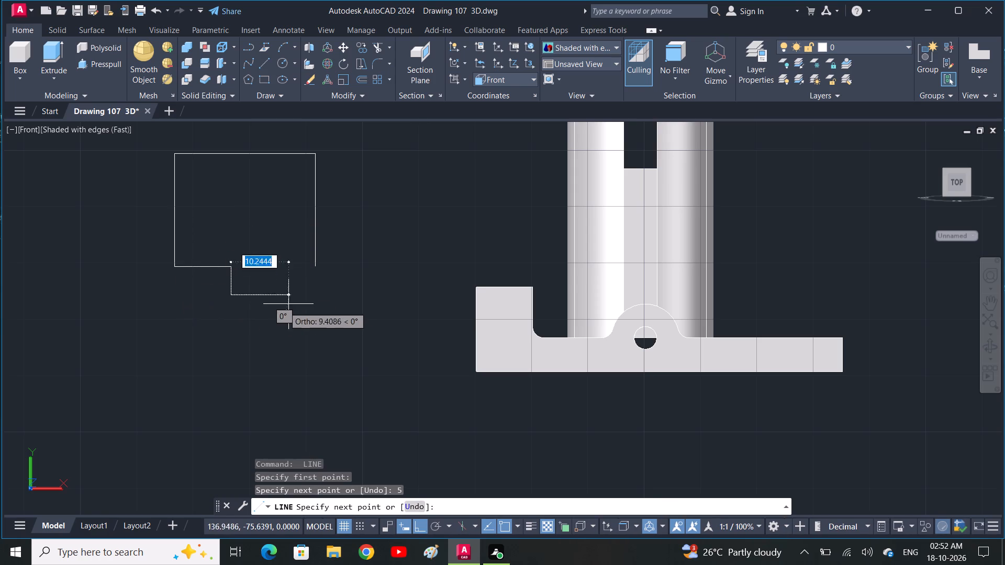
{"action": "left_click", "coordinate": [329, 305]}
{"action": "key", "text": "space"}
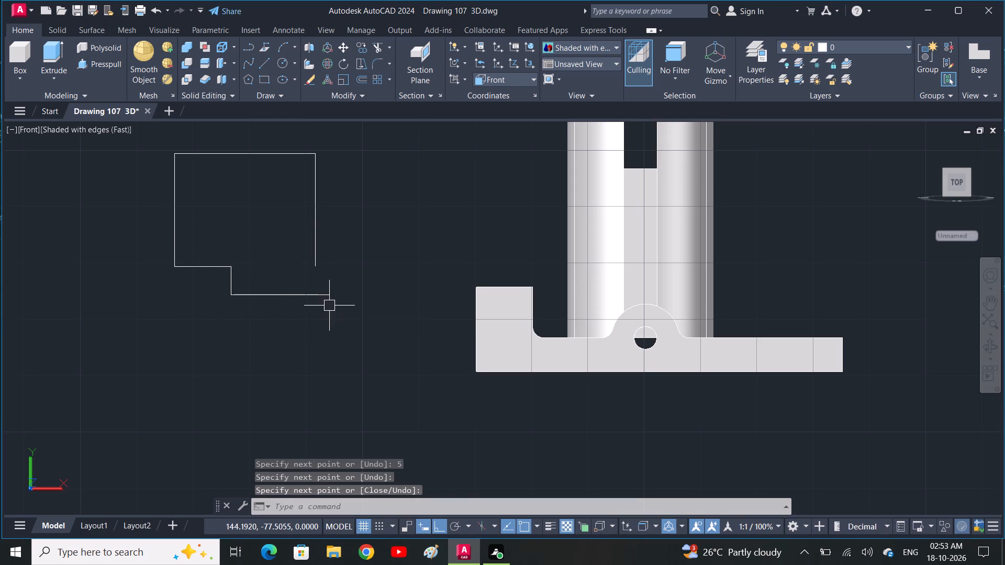
Draw a line from the lower end of the far vertical edge down to the bottom line, closing the stepped outline.
{"action": "key", "text": "space"}
{"action": "left_click", "coordinate": [312, 267]}
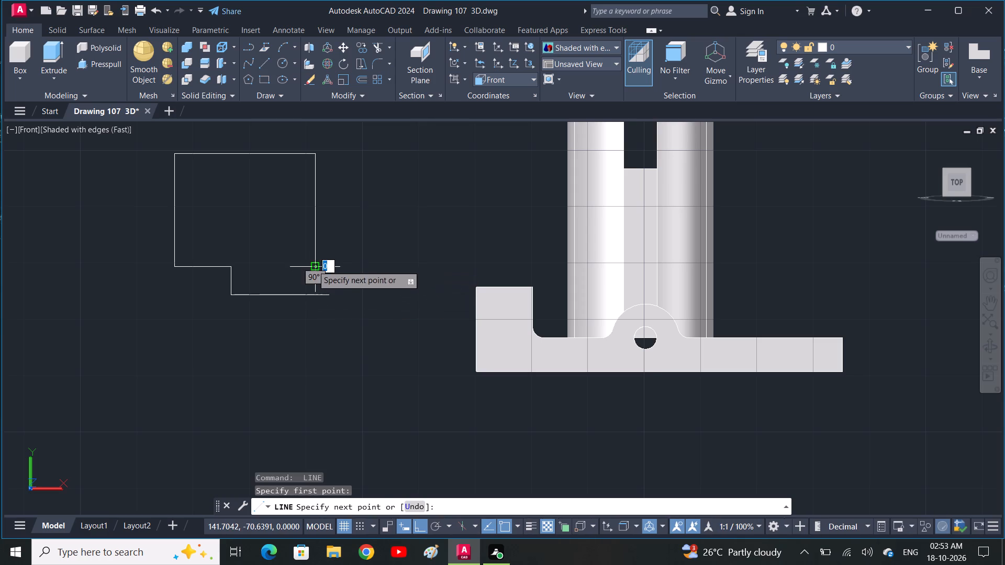
{"action": "left_click", "coordinate": [317, 292]}
{"action": "key", "text": "space"}
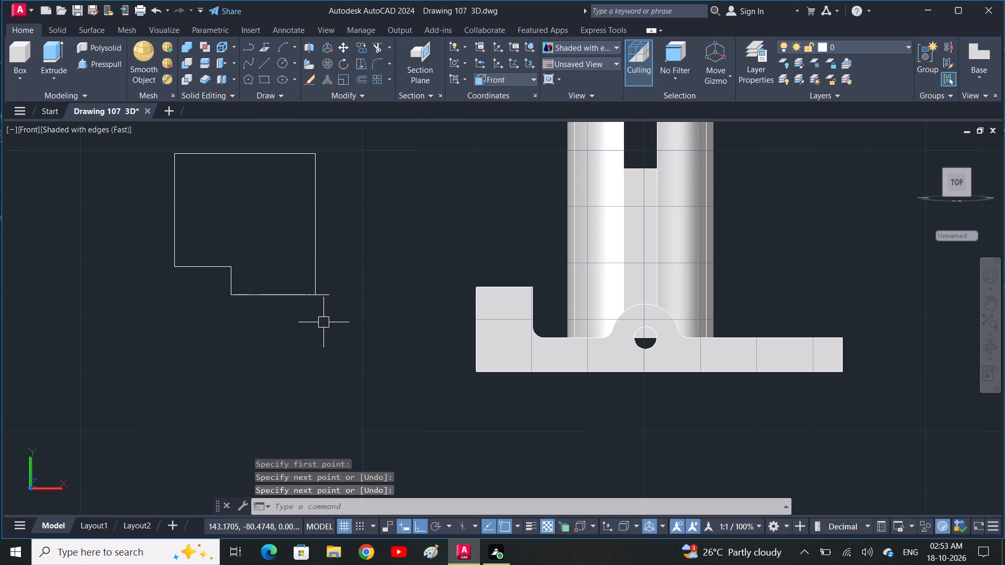
Trim the part of the bottom line that overhangs the far vertical edge.
{"action": "key", "text": "t"}
{"action": "key", "text": "r"}
{"action": "key", "text": "space"}
{"action": "left_click_drag", "start_coordinate": [322, 256], "coordinate": [330, 316]}
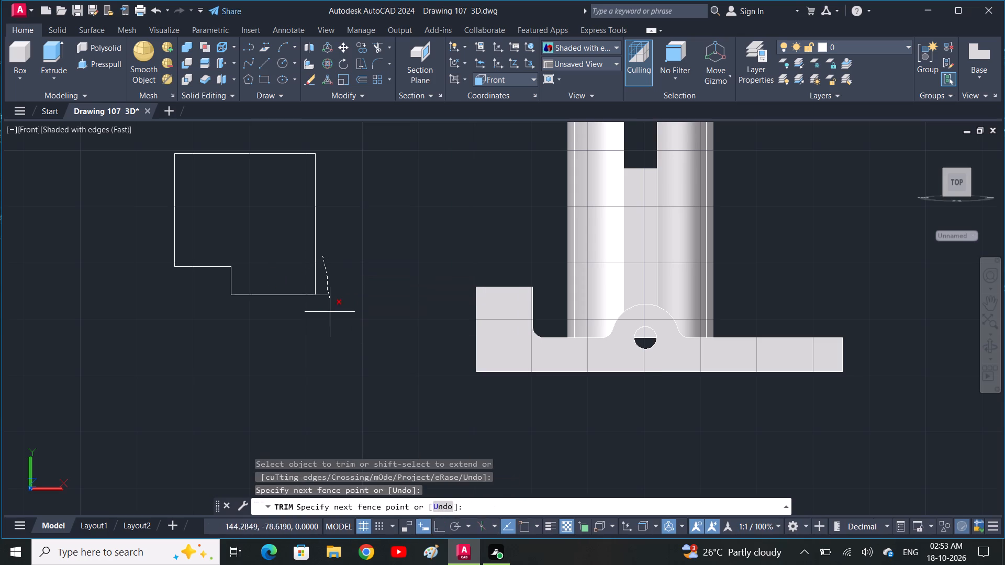
{"action": "left_click_drag", "start_coordinate": [330, 316], "coordinate": [329, 335]}
{"action": "key", "text": "Escape"}
{"action": "key", "text": "Escape"}
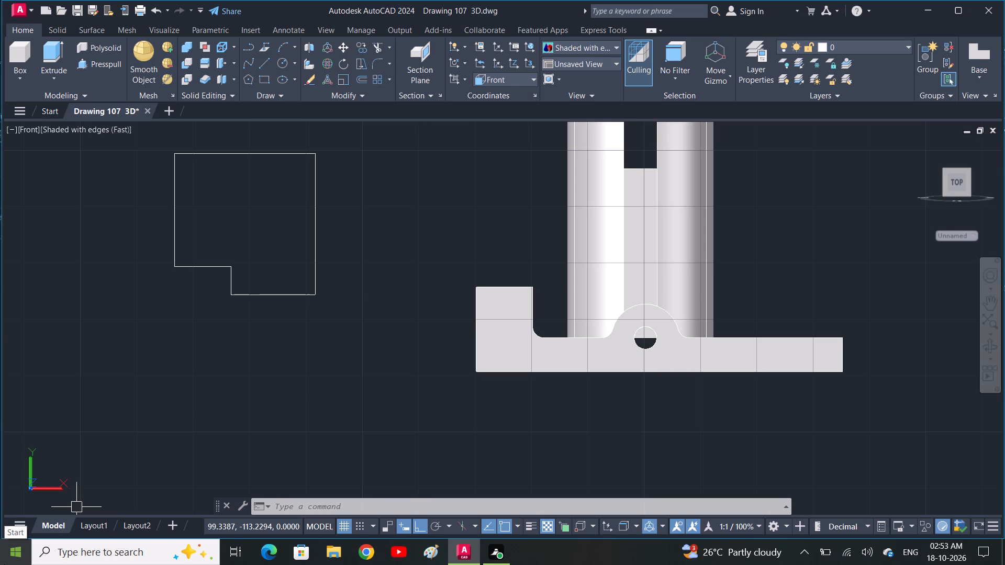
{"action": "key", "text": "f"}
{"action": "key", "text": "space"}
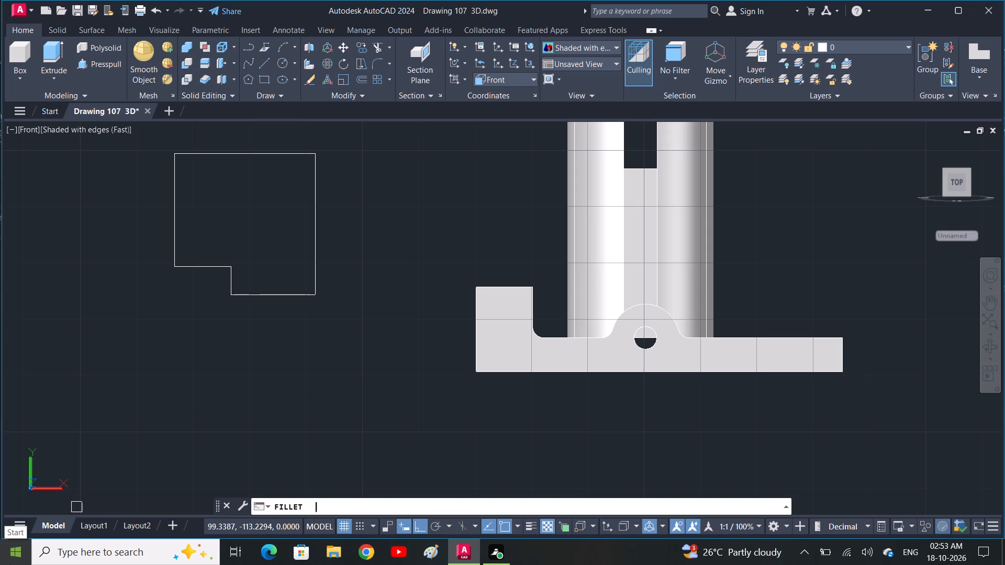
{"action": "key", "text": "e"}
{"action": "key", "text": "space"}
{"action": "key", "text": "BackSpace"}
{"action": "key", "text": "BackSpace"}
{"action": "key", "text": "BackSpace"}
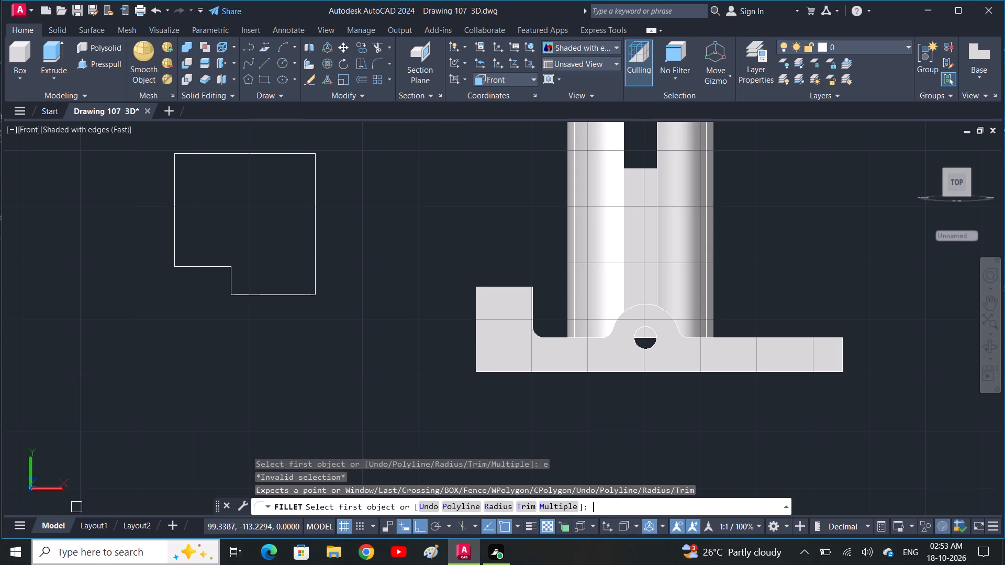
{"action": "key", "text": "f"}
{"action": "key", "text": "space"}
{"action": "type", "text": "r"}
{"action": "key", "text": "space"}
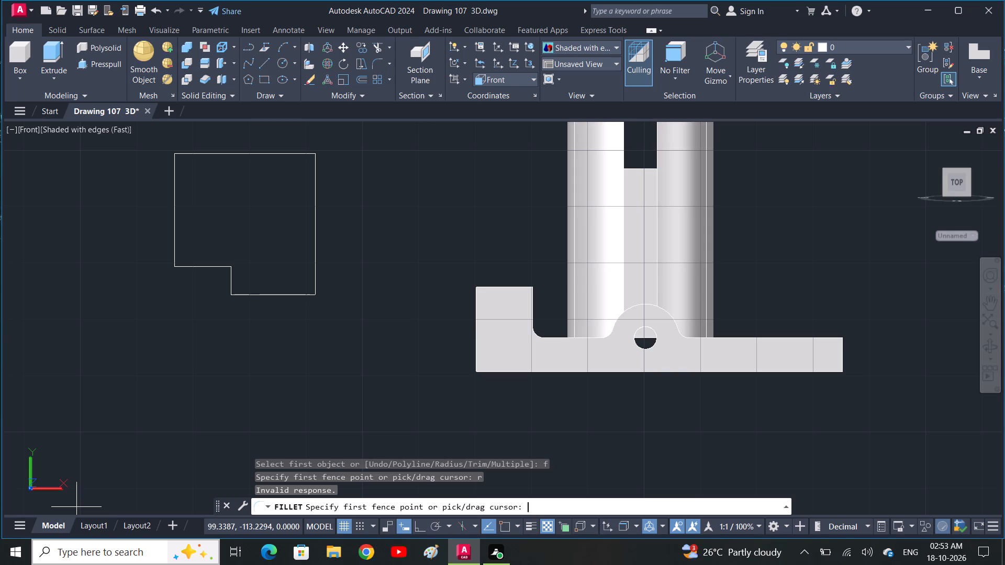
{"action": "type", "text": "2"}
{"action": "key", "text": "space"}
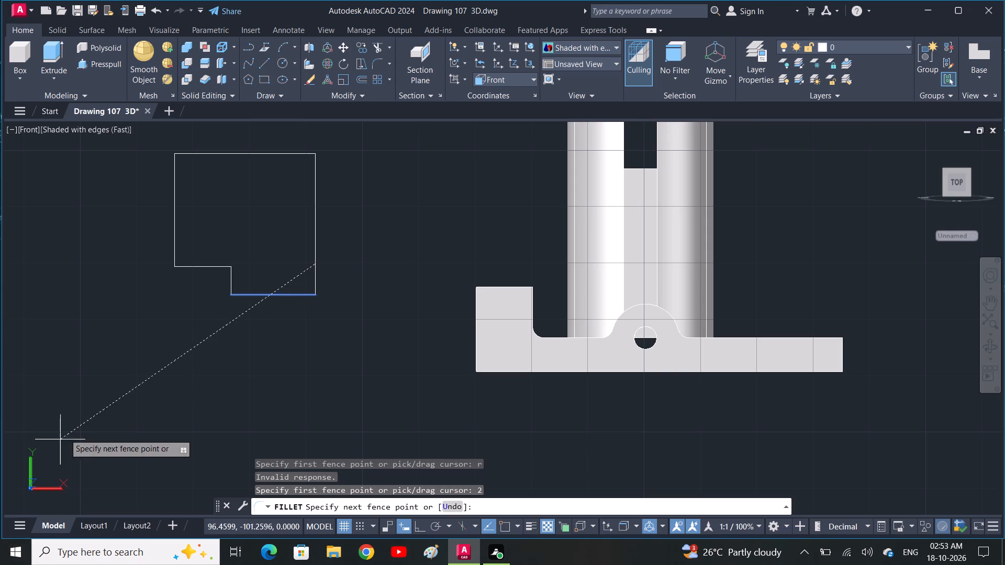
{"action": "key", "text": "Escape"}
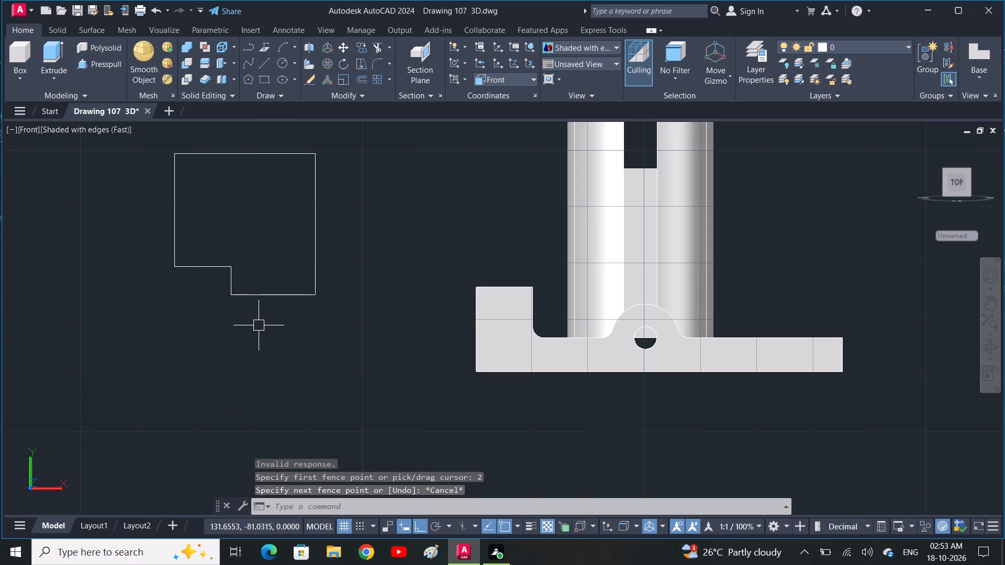
Fillet the stepped profile's lower corner, between the 5-unit vertical edge and the bottom edge, with radius 3.
{"action": "key", "text": "f"}
{"action": "key", "text": "space"}
{"action": "key", "text": "r"}
{"action": "key", "text": "space"}
{"action": "type", "text": "3"}
{"action": "key", "text": "space"}
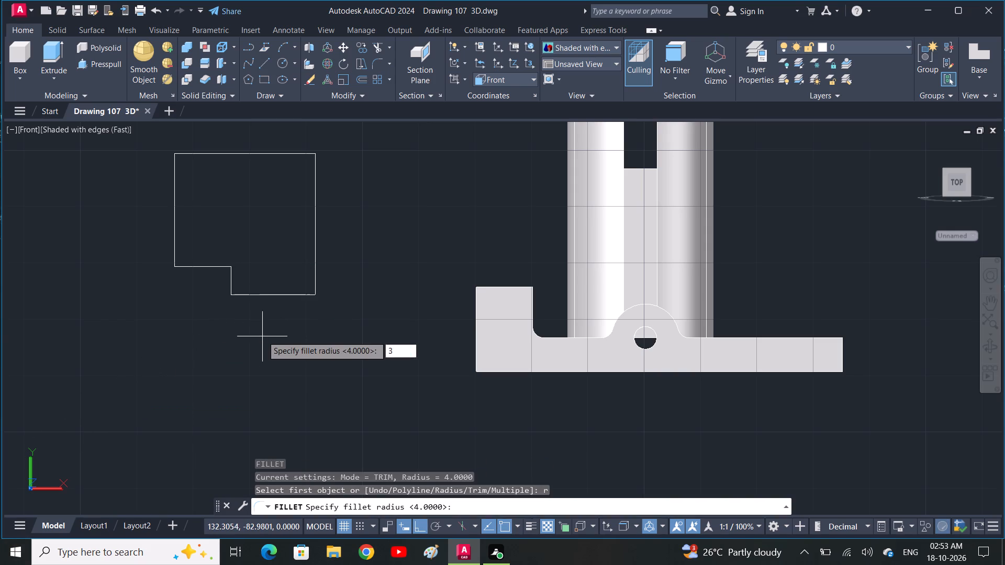
{"action": "left_click", "coordinate": [232, 278]}
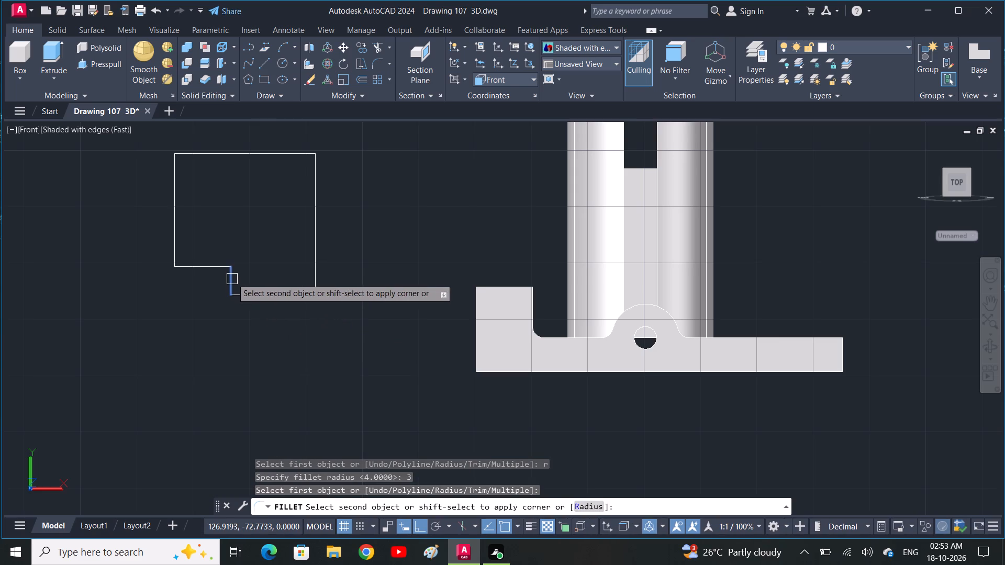
{"action": "left_click", "coordinate": [253, 292]}
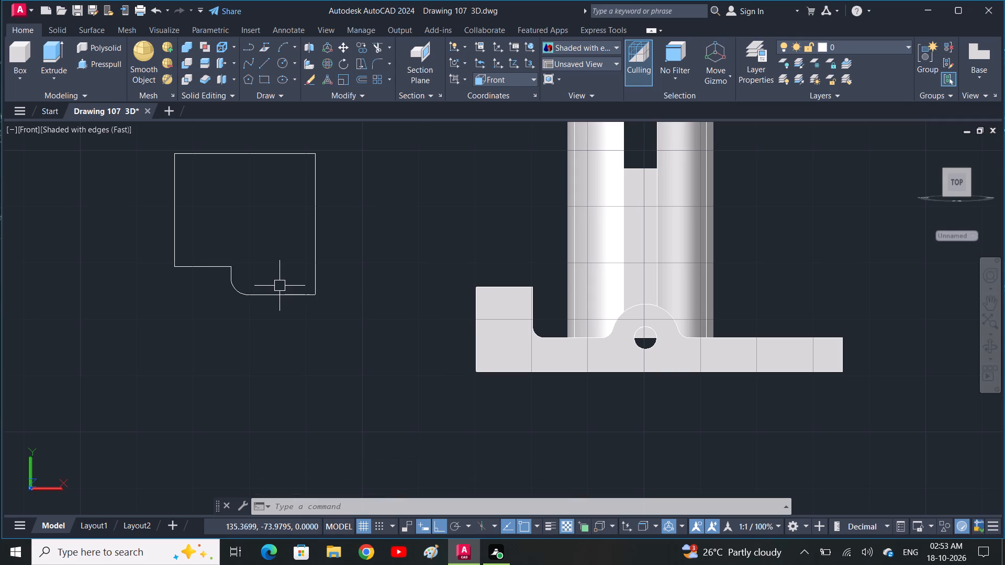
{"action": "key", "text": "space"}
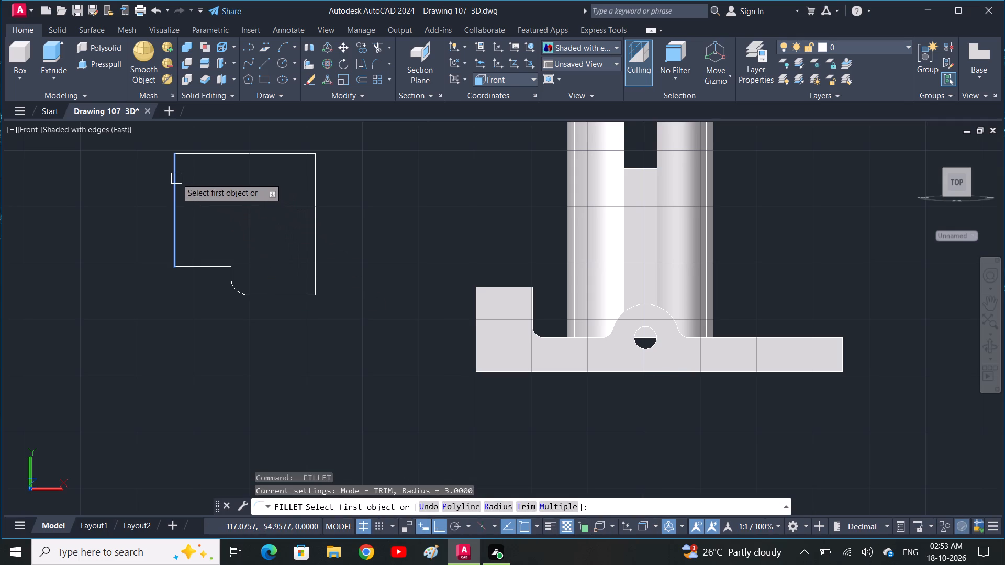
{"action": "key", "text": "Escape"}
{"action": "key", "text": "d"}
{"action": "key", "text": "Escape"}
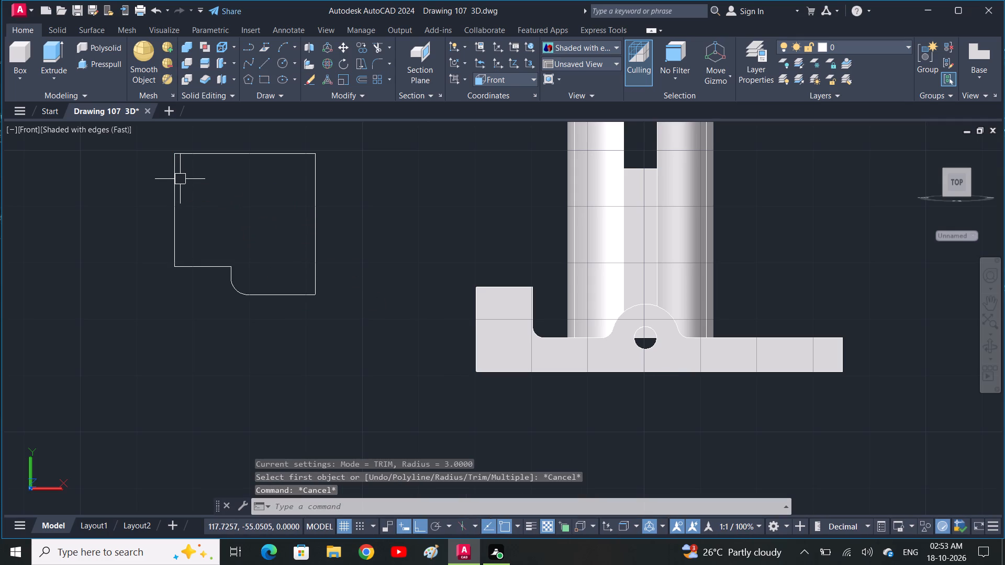
Fillet the profile's upper corner, between the top edge and the 20-unit vertical edge, with radius 5.
{"action": "type", "text": "f"}
{"action": "key", "text": "space"}
{"action": "type", "text": "r"}
{"action": "key", "text": "space"}
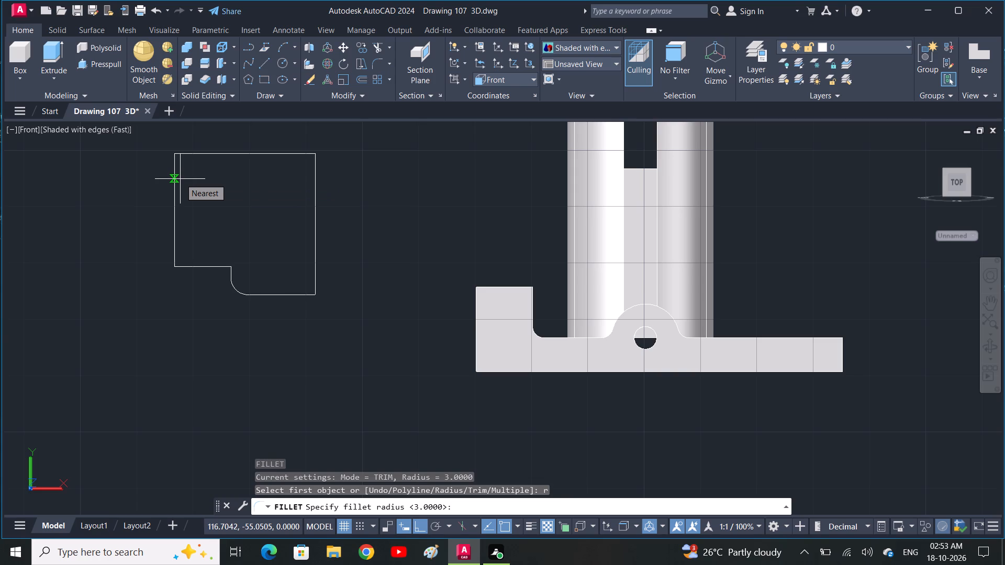
{"action": "key", "text": "5"}
{"action": "key", "text": "space"}
{"action": "left_click", "coordinate": [196, 154]}
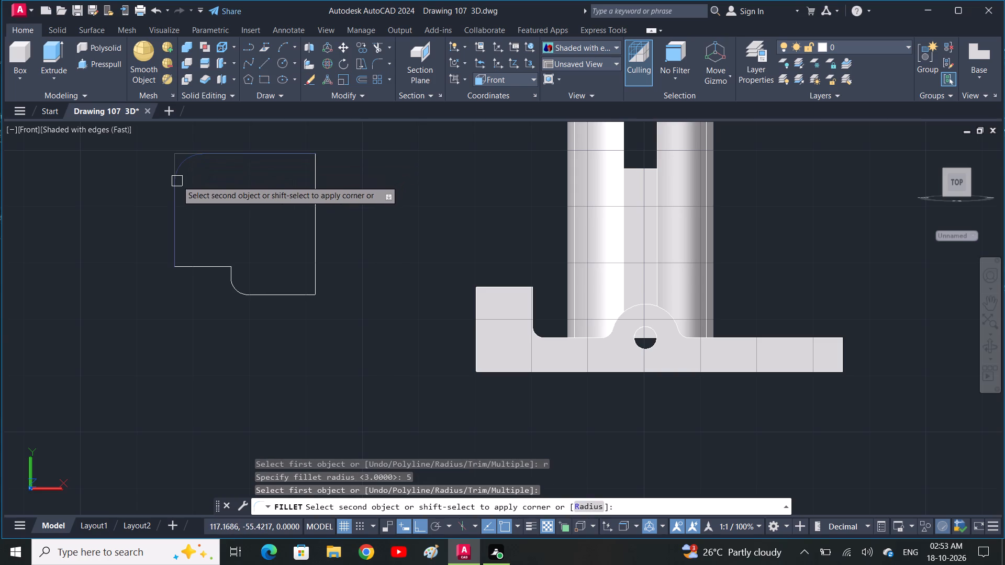
{"action": "left_click", "coordinate": [177, 180]}
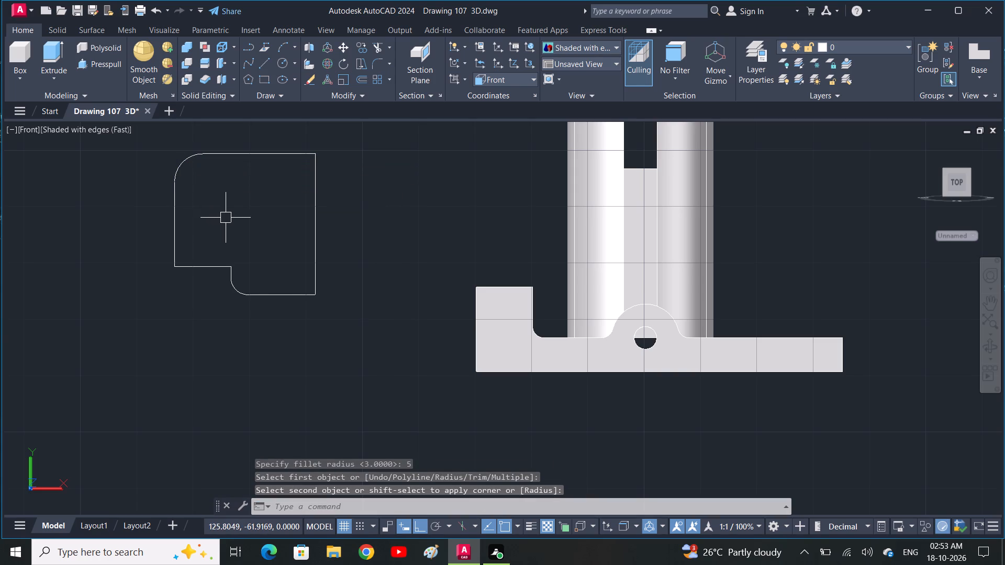
{"action": "key", "text": "Escape"}
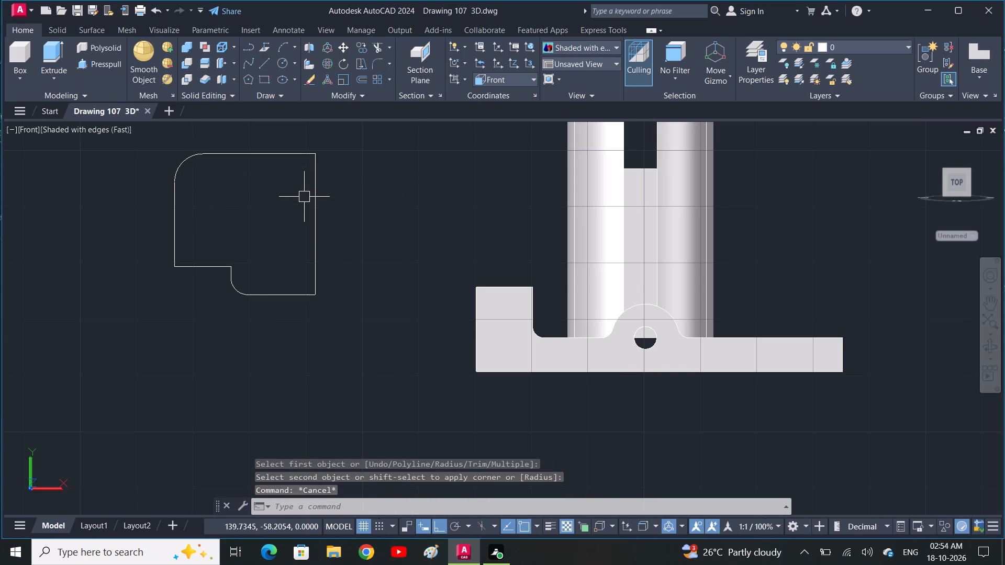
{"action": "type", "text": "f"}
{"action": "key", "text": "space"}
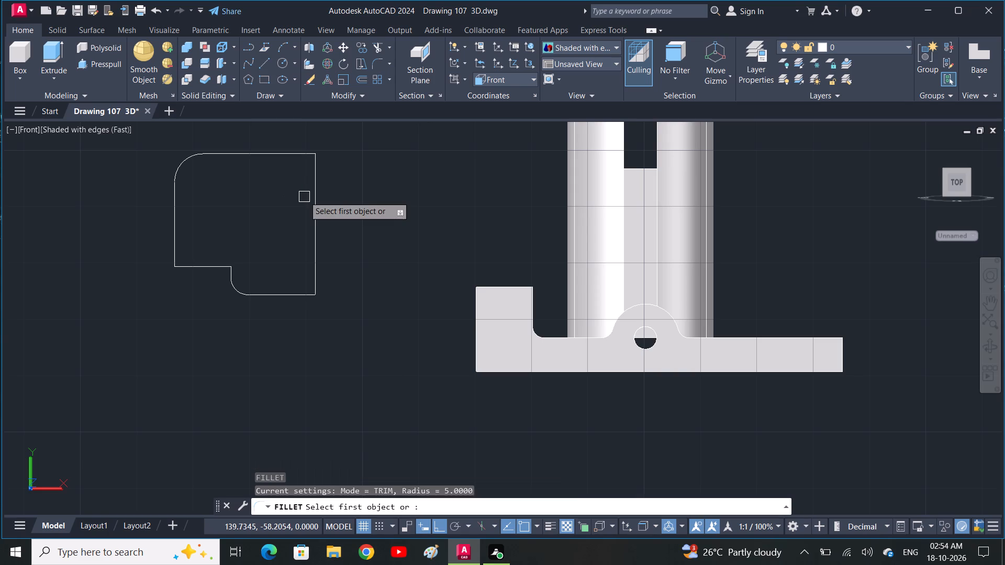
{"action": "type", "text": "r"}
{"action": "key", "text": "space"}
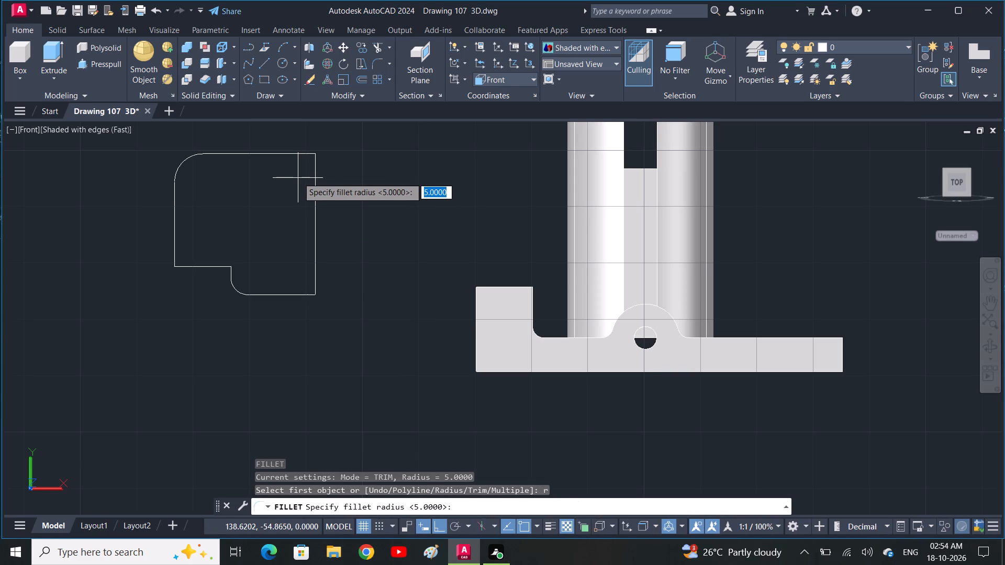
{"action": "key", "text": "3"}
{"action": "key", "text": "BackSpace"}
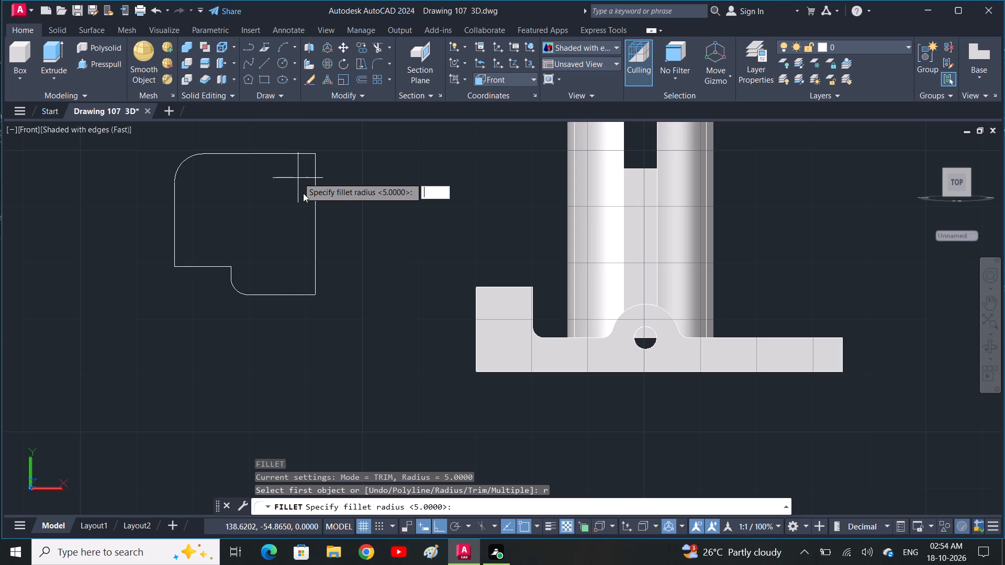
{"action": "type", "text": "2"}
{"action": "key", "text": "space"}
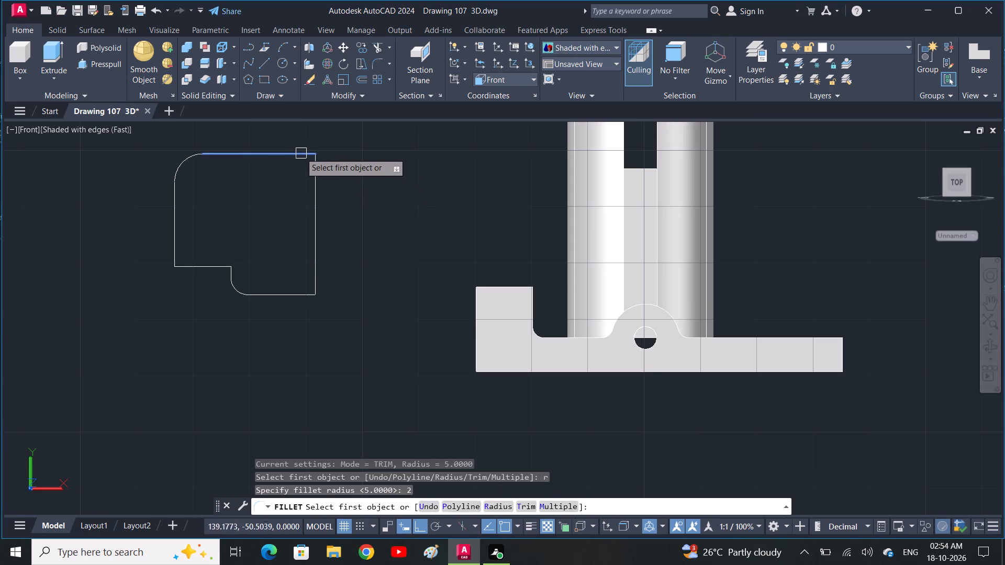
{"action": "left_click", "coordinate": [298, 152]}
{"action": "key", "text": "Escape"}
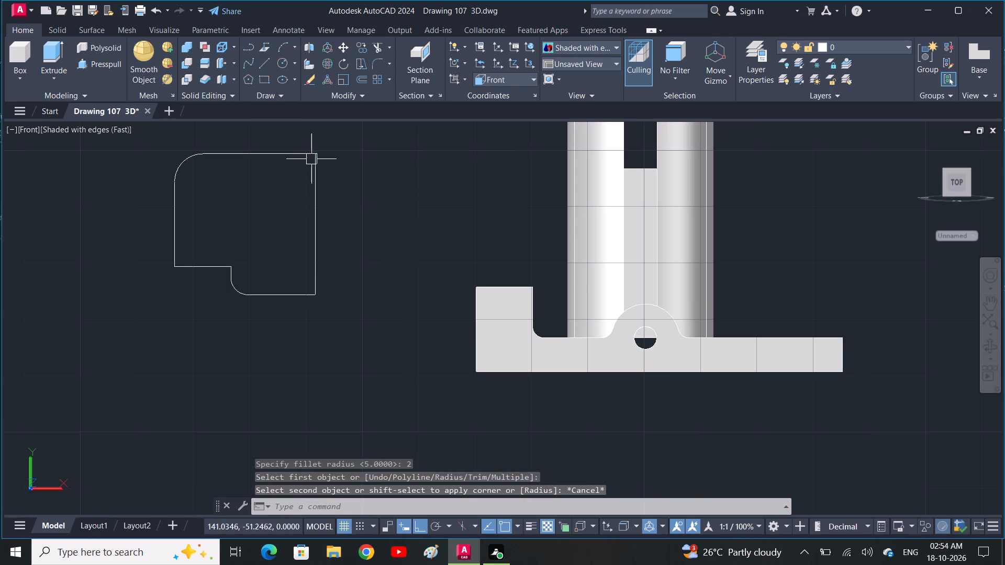
Draw a vertical helper line about 8 units upward from the far end of the profile's top edge.
{"action": "type", "text": "l"}
{"action": "key", "text": "space"}
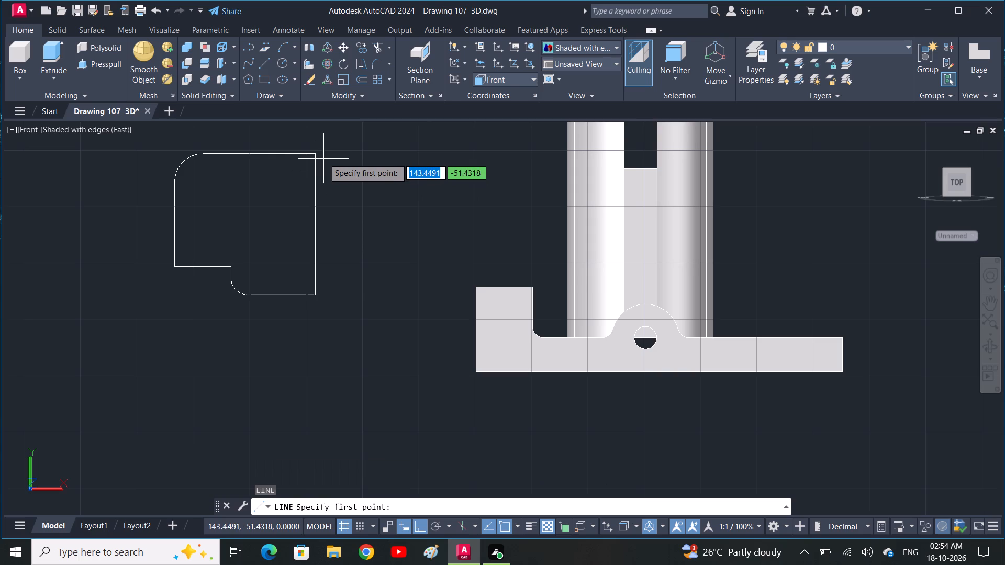
{"action": "left_click", "coordinate": [316, 155]}
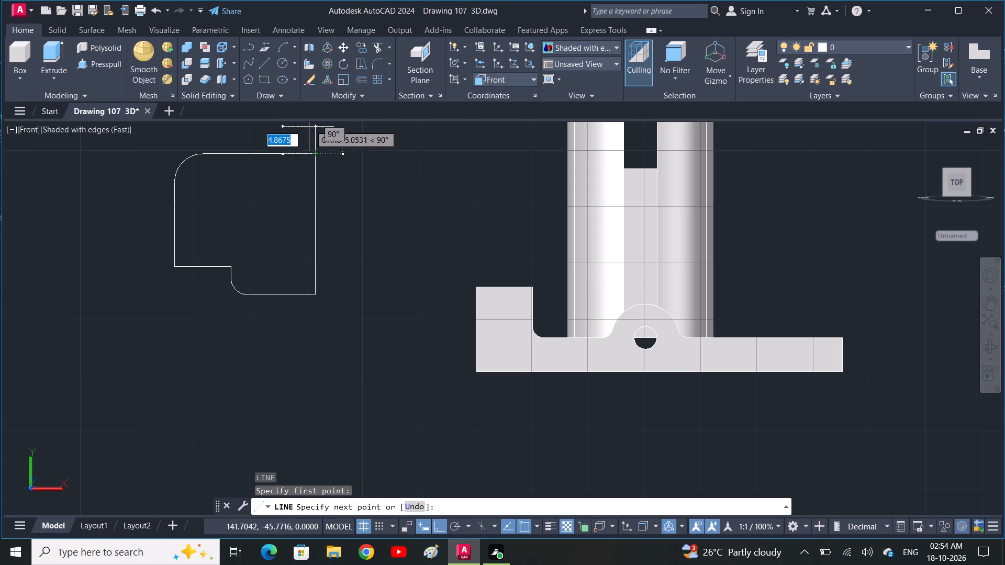
{"action": "middle_click_drag", "start_coordinate": [309, 138], "coordinate": [305, 197]}
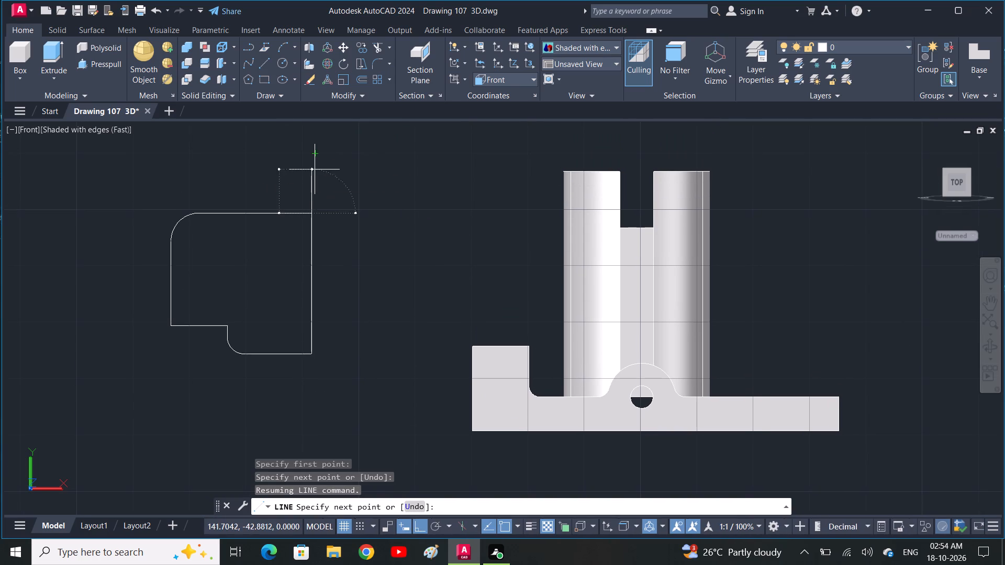
{"action": "left_click", "coordinate": [315, 169]}
{"action": "key", "text": "space"}
Fillet the profile's top edge to the vertical helper line above it with radius 2, making an outward-flaring corner.
{"action": "type", "text": "f r 2"}
{"action": "key", "text": "space"}
{"action": "left_click", "coordinate": [294, 213]}
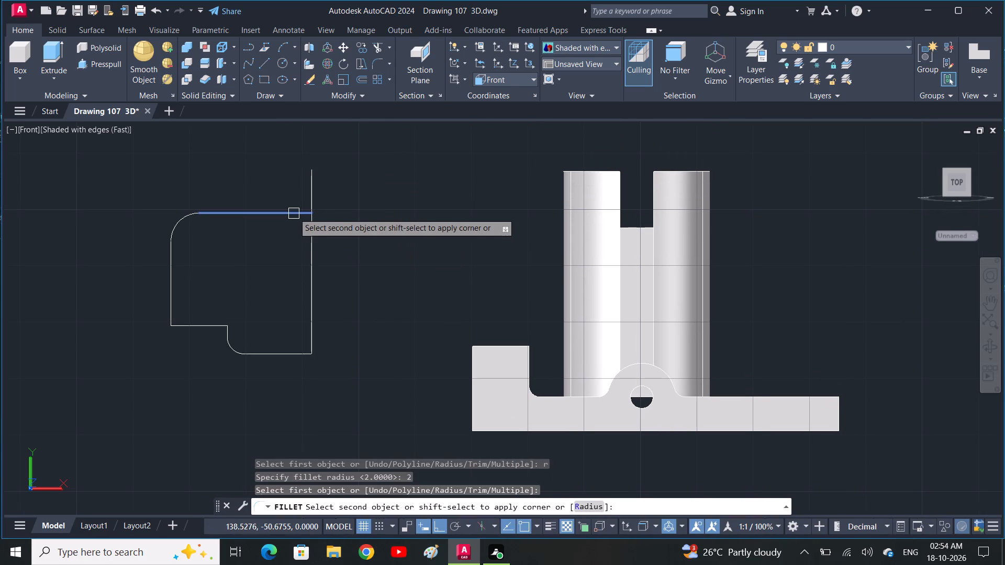
{"action": "left_click", "coordinate": [313, 197]}
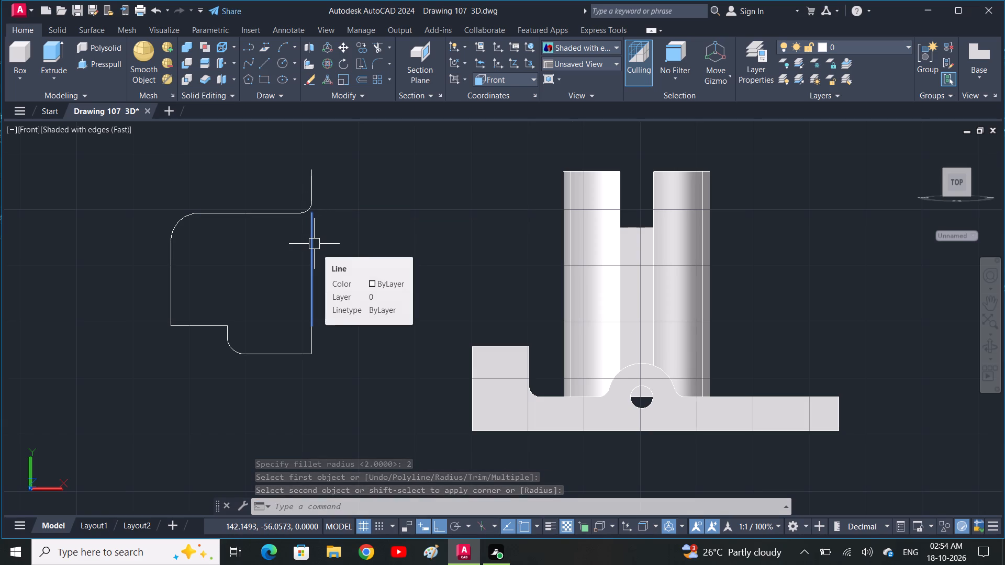
Erase the rest of the vertical helper line above the radius 2 fillet.
{"action": "left_click", "coordinate": [310, 180]}
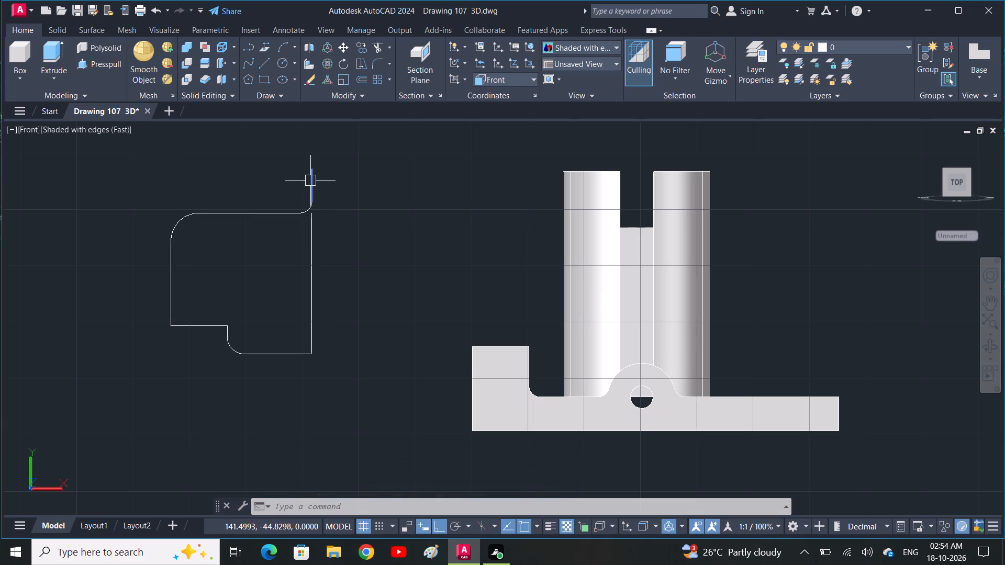
{"action": "key", "text": "Delete"}
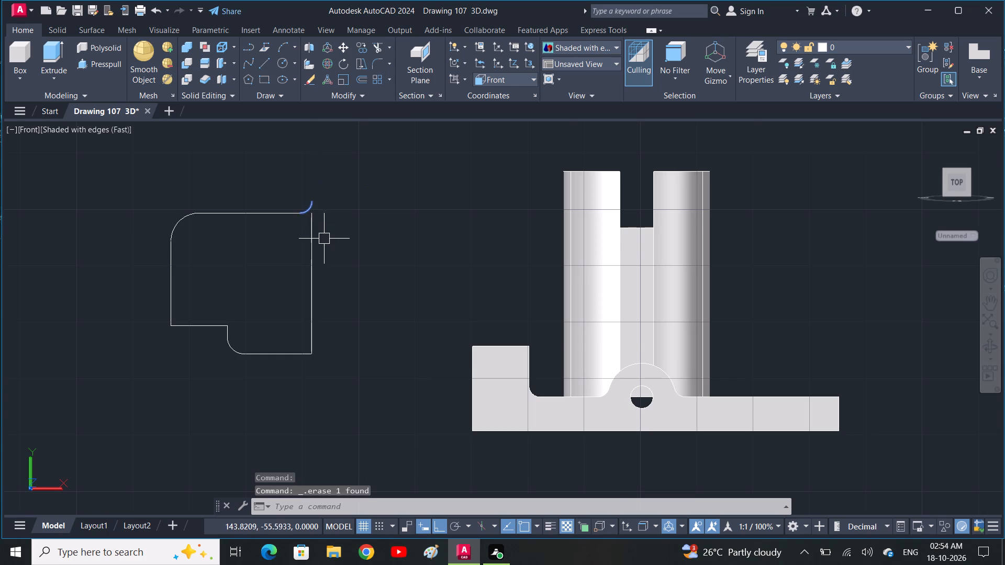
Draw a short vertical line from the upper end of the radius 2 arc down to the far vertical edge.
{"action": "scroll", "coordinate": [320, 244], "scroll_direction": "up", "scroll_amount": 2}
{"action": "type", "text": "l"}
{"action": "key", "text": "space"}
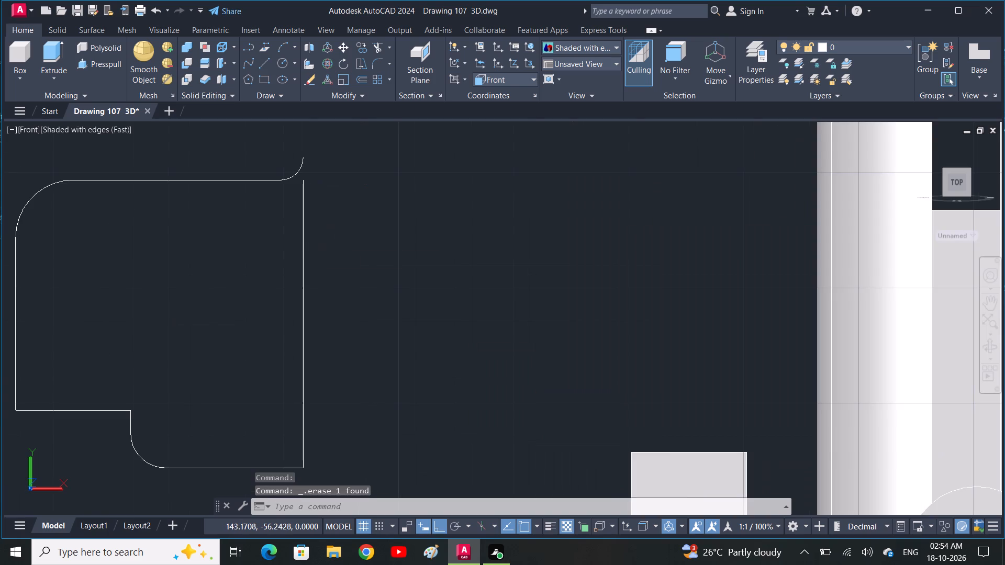
{"action": "left_click", "coordinate": [308, 156]}
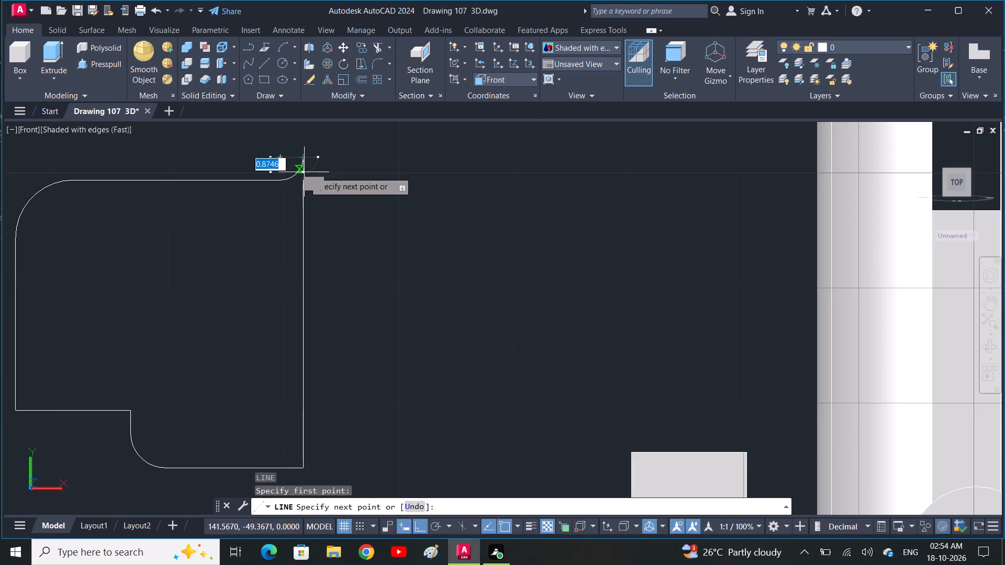
{"action": "left_click", "coordinate": [304, 180]}
{"action": "key", "text": "space"}
{"action": "scroll", "coordinate": [299, 243], "scroll_direction": "down", "scroll_amount": 1}
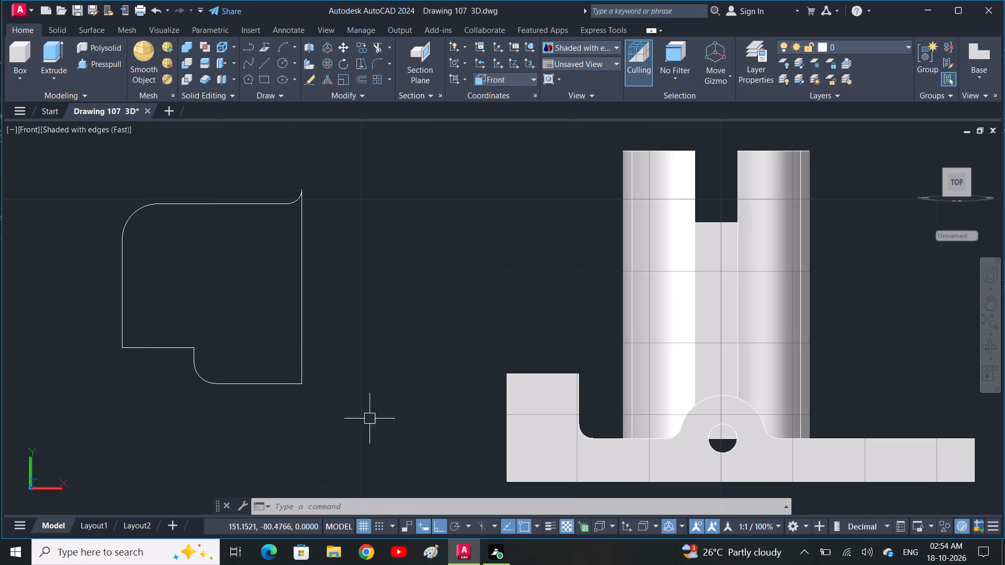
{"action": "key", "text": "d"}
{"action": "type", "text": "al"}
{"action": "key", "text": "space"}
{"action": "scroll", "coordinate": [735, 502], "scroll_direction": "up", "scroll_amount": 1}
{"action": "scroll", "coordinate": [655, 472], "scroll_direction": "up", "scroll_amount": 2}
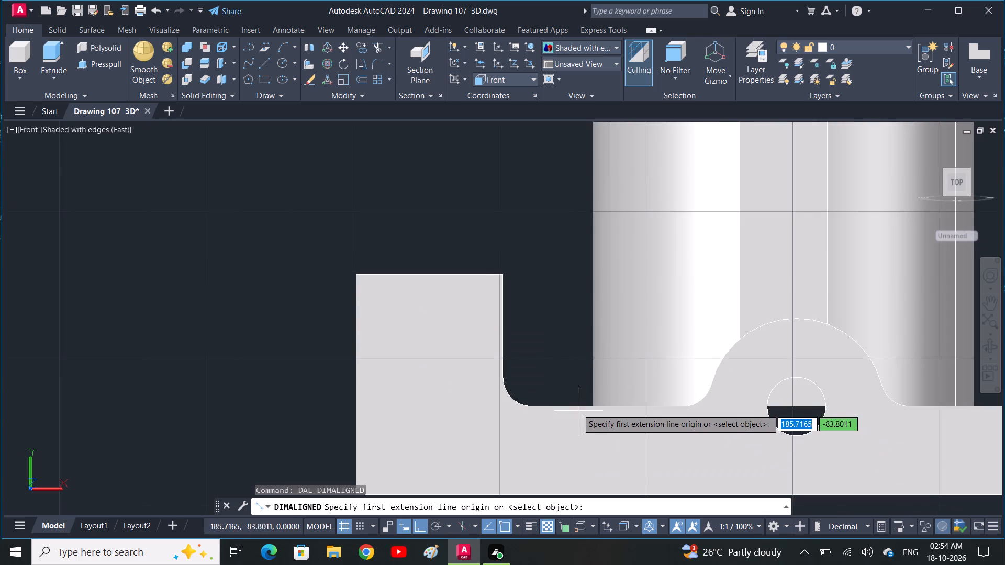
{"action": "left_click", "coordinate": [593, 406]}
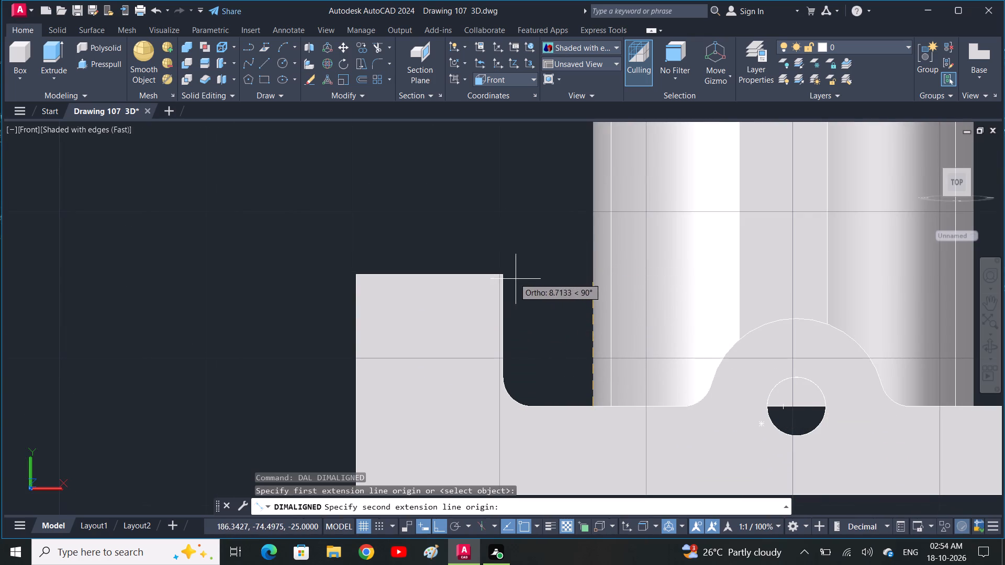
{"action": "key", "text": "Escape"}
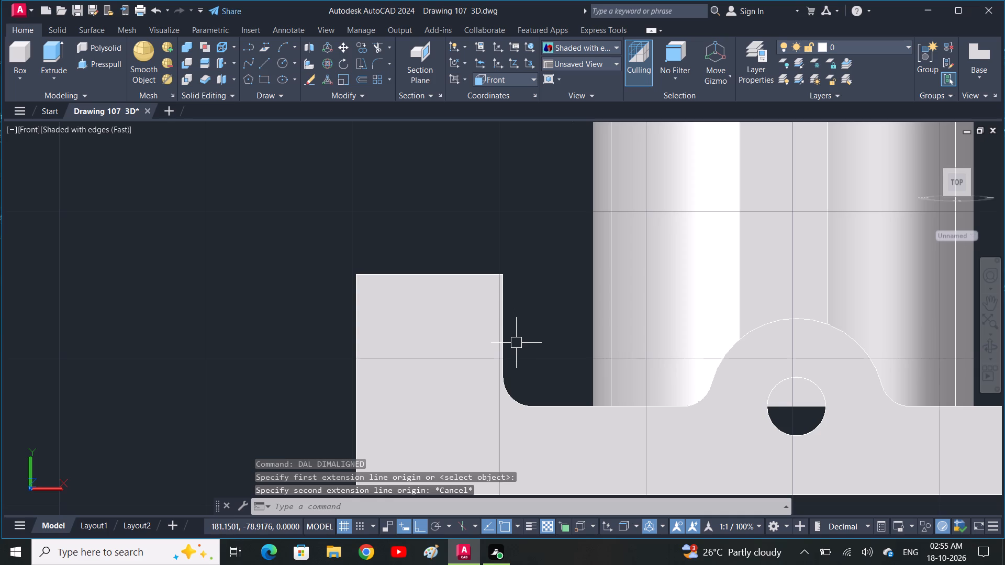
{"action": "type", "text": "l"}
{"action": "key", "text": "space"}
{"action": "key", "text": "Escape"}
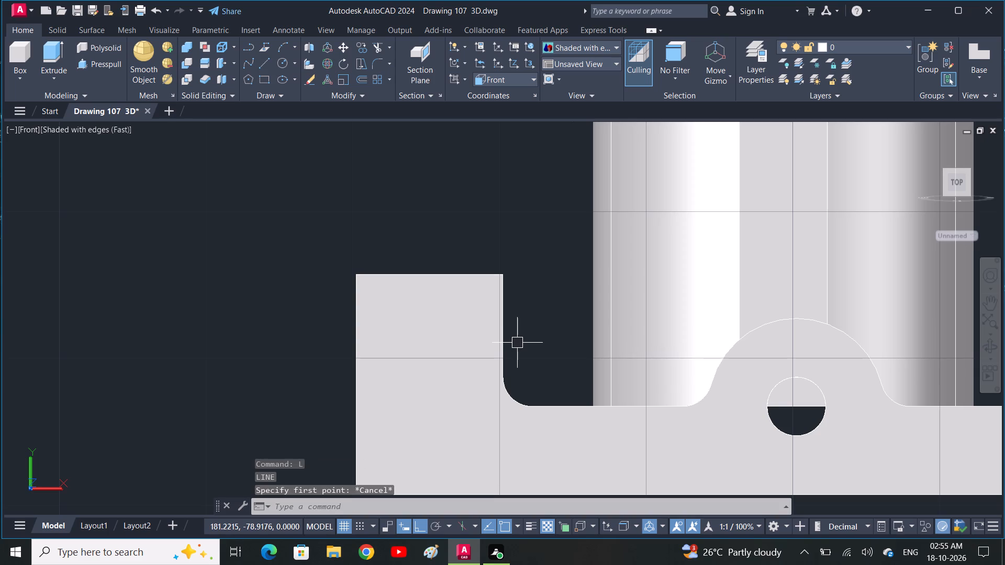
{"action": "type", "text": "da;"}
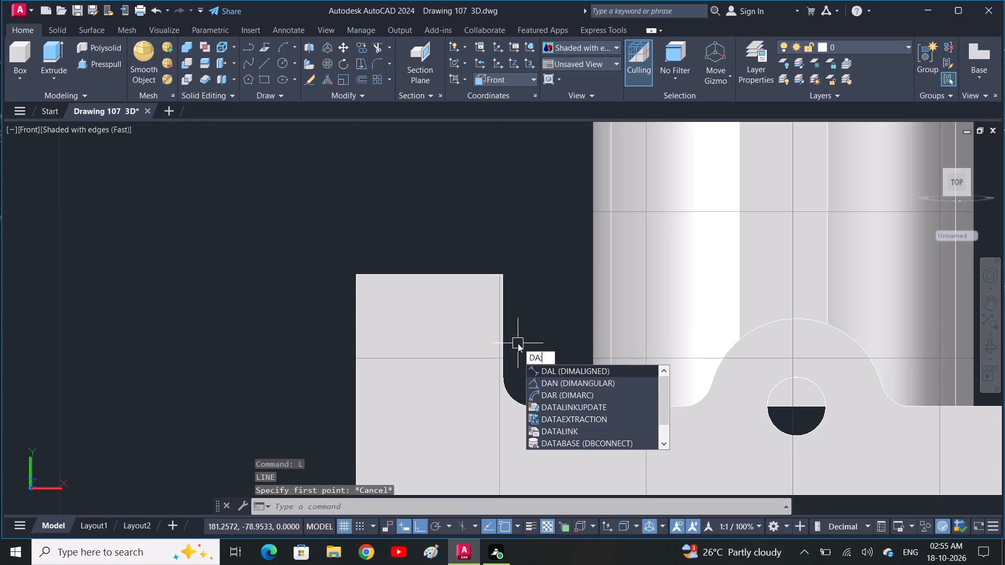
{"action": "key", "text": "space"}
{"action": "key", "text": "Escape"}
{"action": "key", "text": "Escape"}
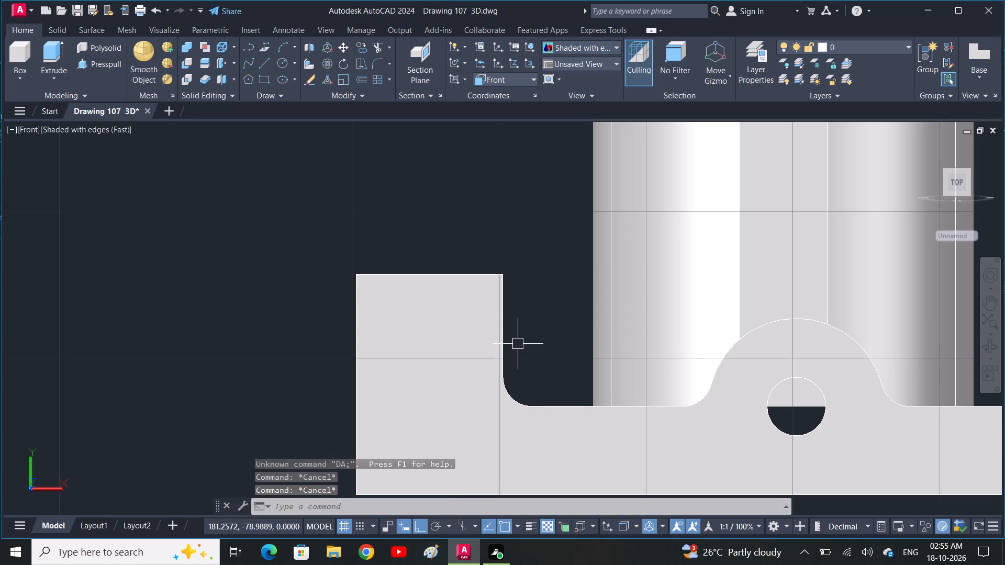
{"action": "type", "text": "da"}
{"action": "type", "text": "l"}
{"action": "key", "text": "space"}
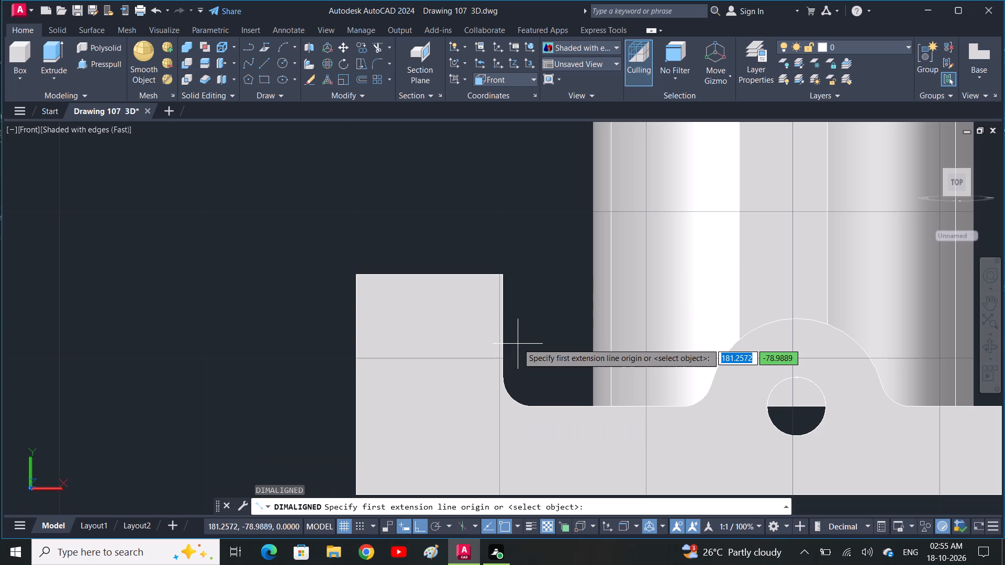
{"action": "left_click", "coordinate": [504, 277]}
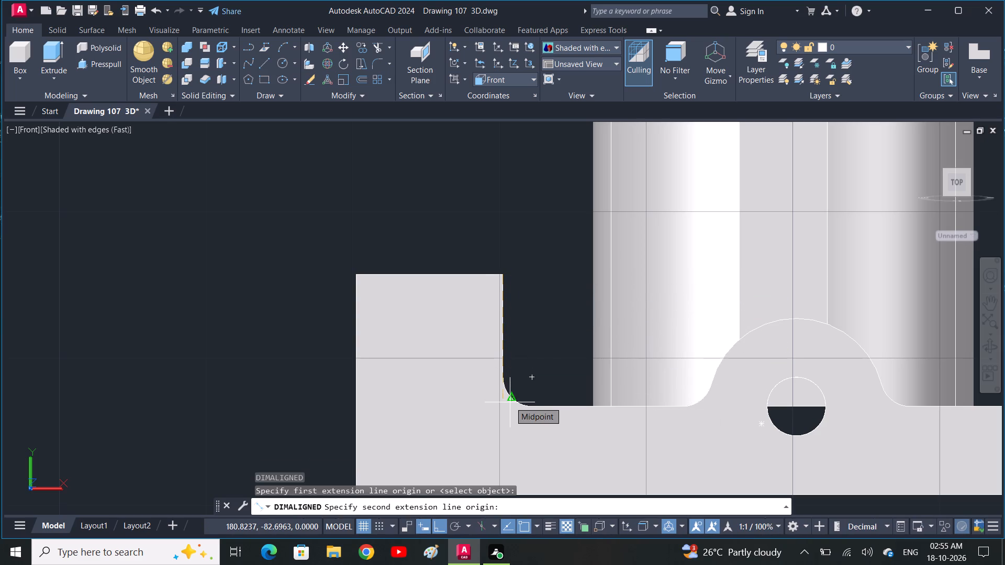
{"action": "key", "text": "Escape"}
Erase the 10-unit horizontal edge of the profile's lower step.
{"action": "scroll", "coordinate": [365, 378], "scroll_direction": "down", "scroll_amount": 2}
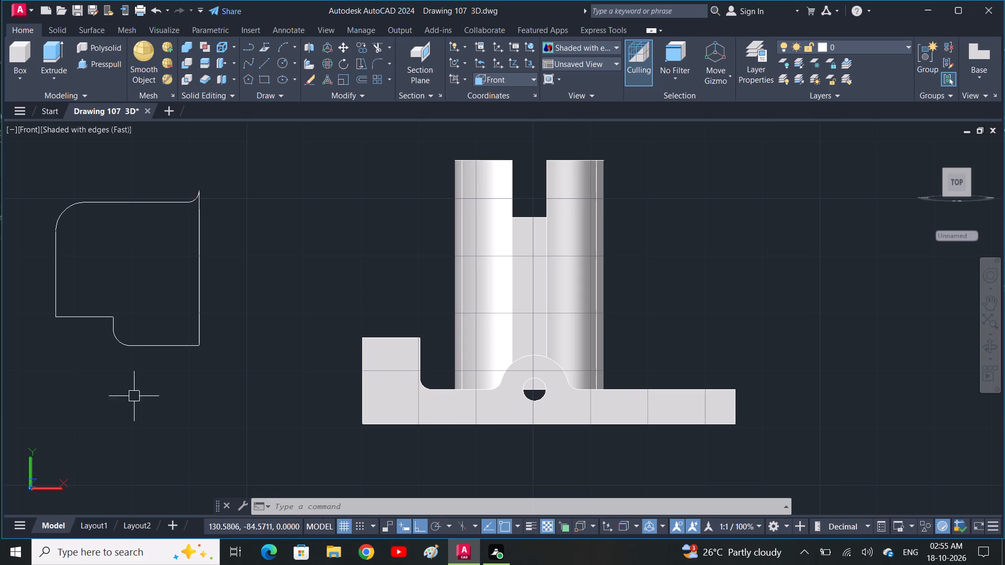
{"action": "left_click", "coordinate": [100, 318]}
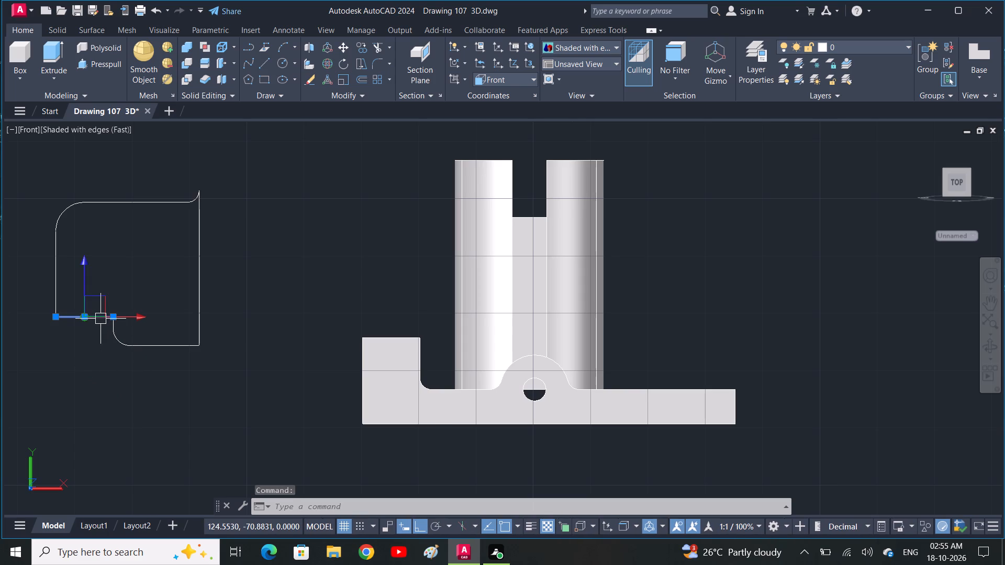
{"action": "key", "text": "Delete"}
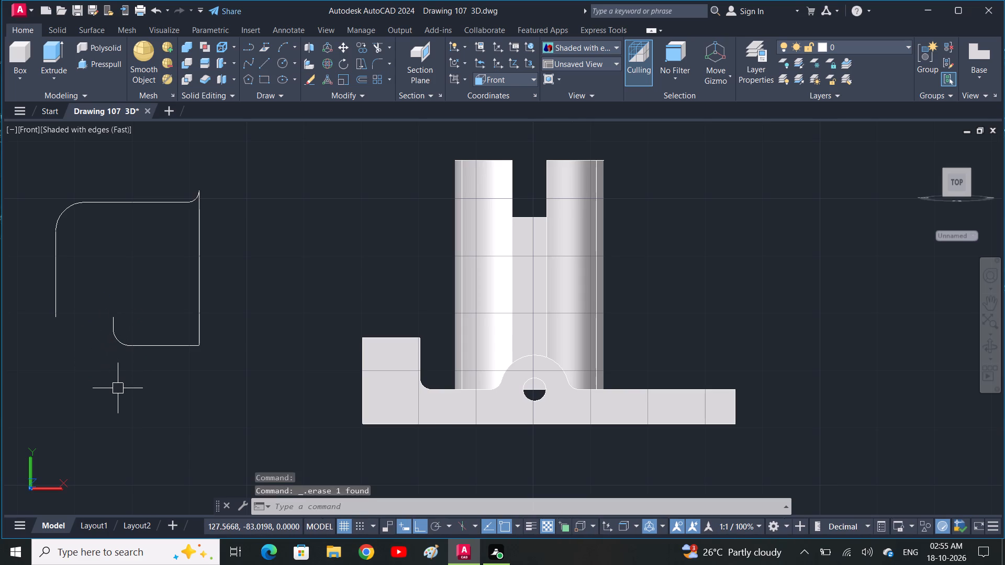
Draw a line 5 units up from the open end of the profile's lower step, continuing 10 units horizontally to the outer vertical edge.
{"action": "key", "text": "l"}
{"action": "key", "text": "space"}
{"action": "left_click", "coordinate": [109, 318]}
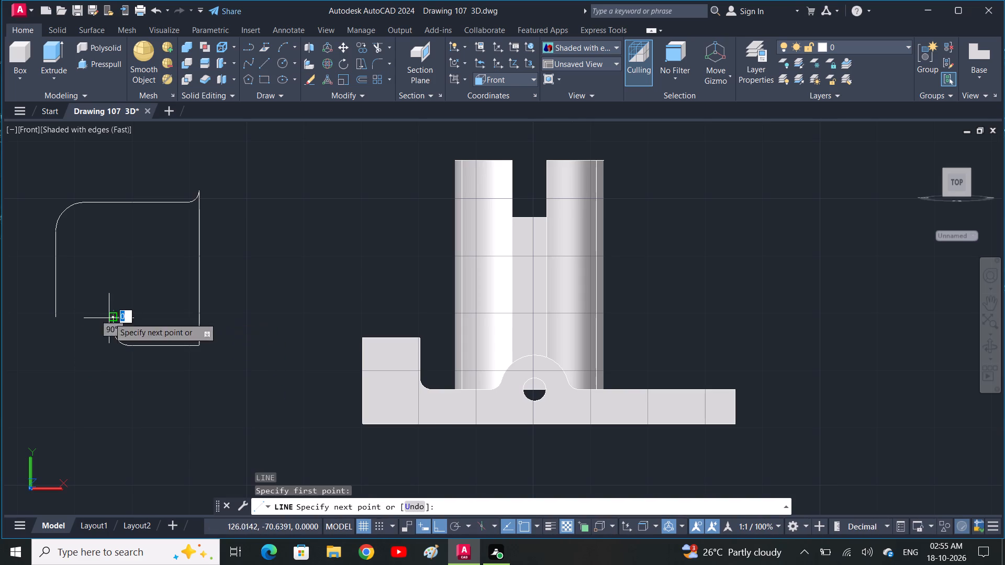
{"action": "type", "text": "5"}
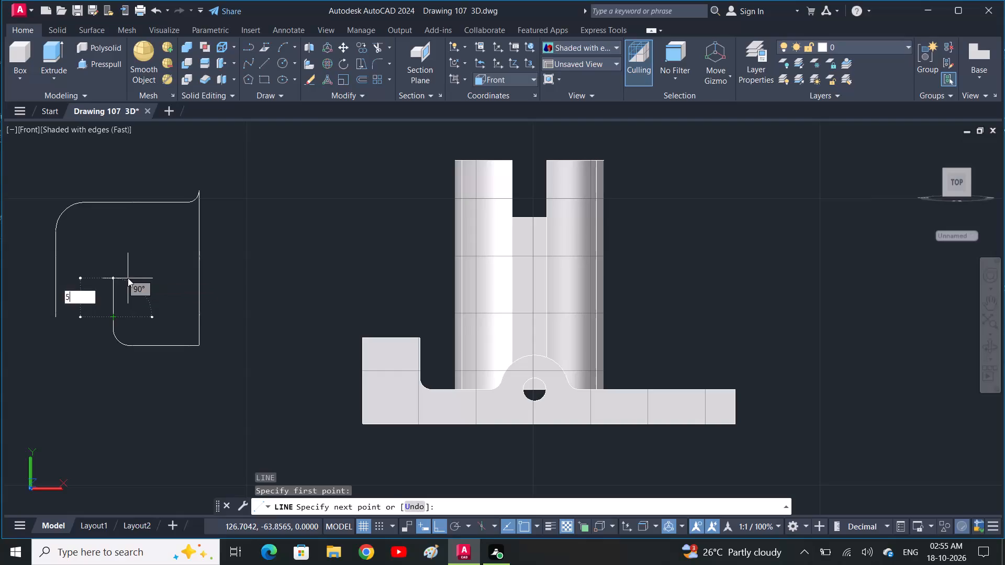
{"action": "key", "text": "space"}
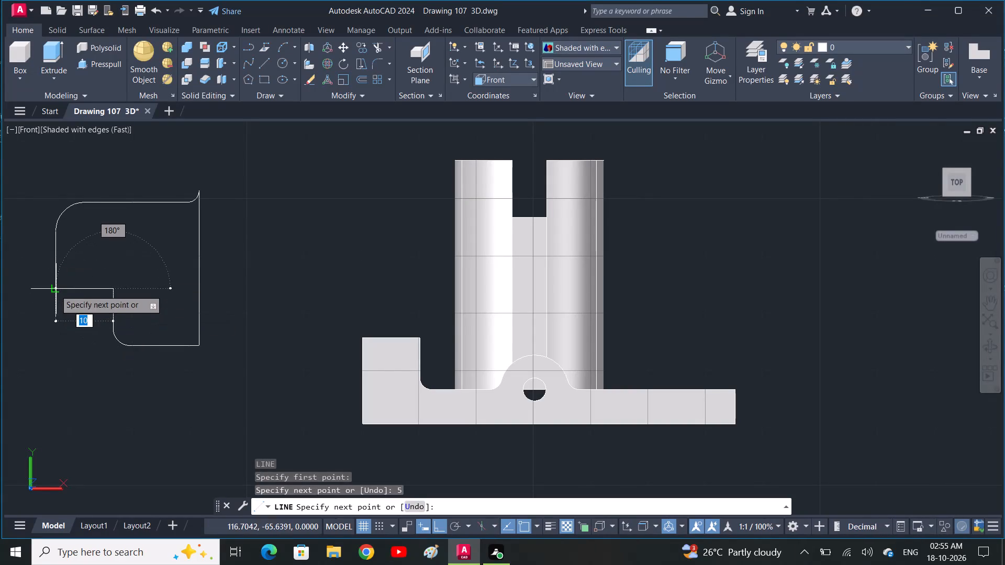
{"action": "left_click", "coordinate": [55, 289]}
{"action": "key", "text": "space"}
Trim off the part of the outer vertical edge that extends below the new horizontal line.
{"action": "key", "text": "r"}
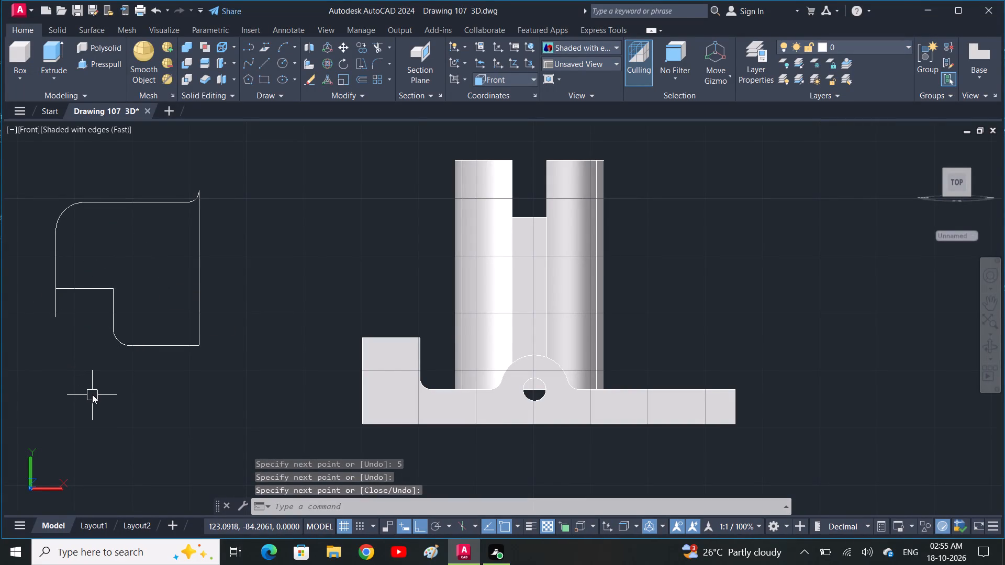
{"action": "key", "text": "Escape"}
{"action": "type", "text": "t4r"}
{"action": "key", "text": "space"}
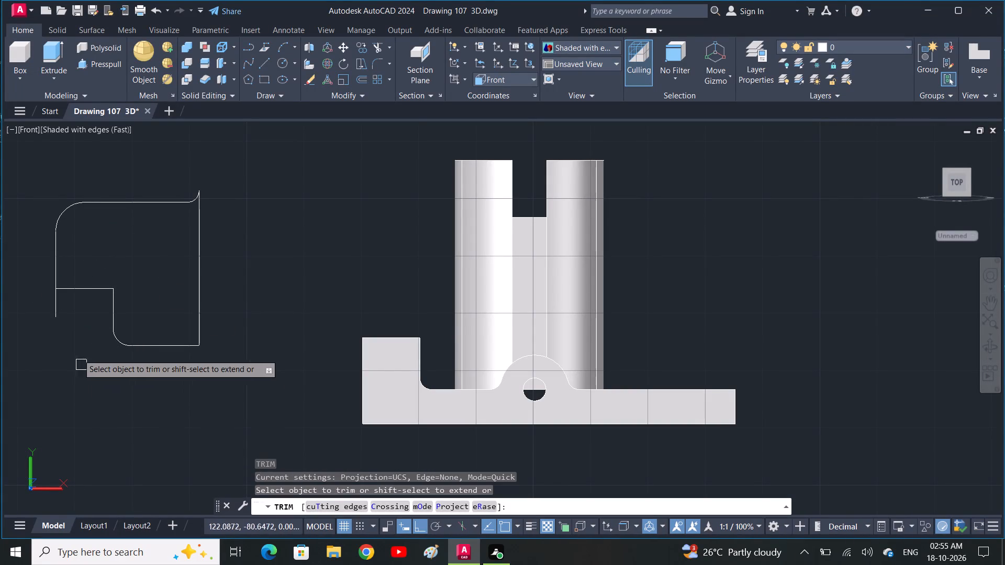
{"action": "left_click_drag", "start_coordinate": [71, 308], "coordinate": [19, 302]}
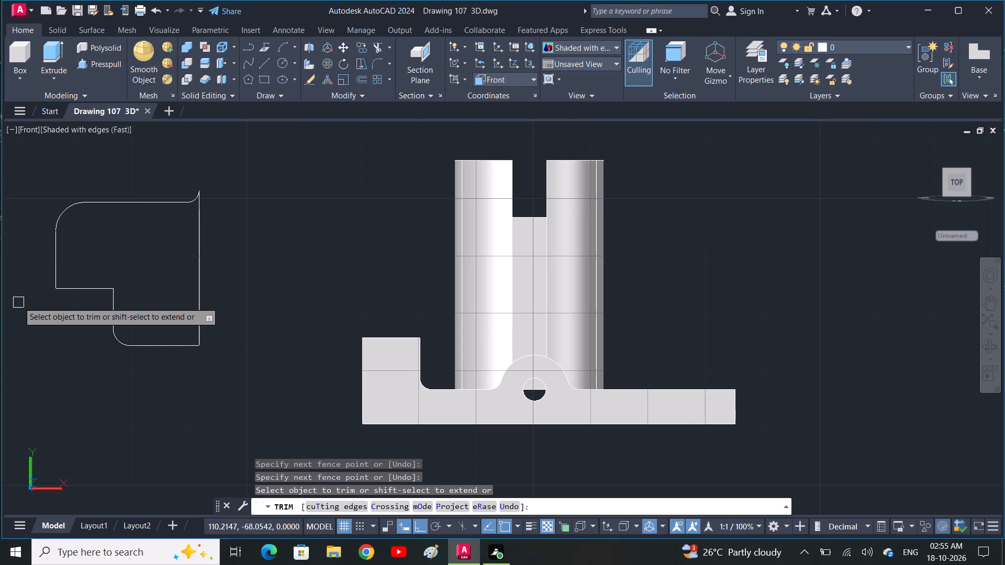
{"action": "key", "text": "Escape"}
Join all the lines and arcs of the stepped profile into one polyline.
{"action": "left_click", "coordinate": [200, 385]}
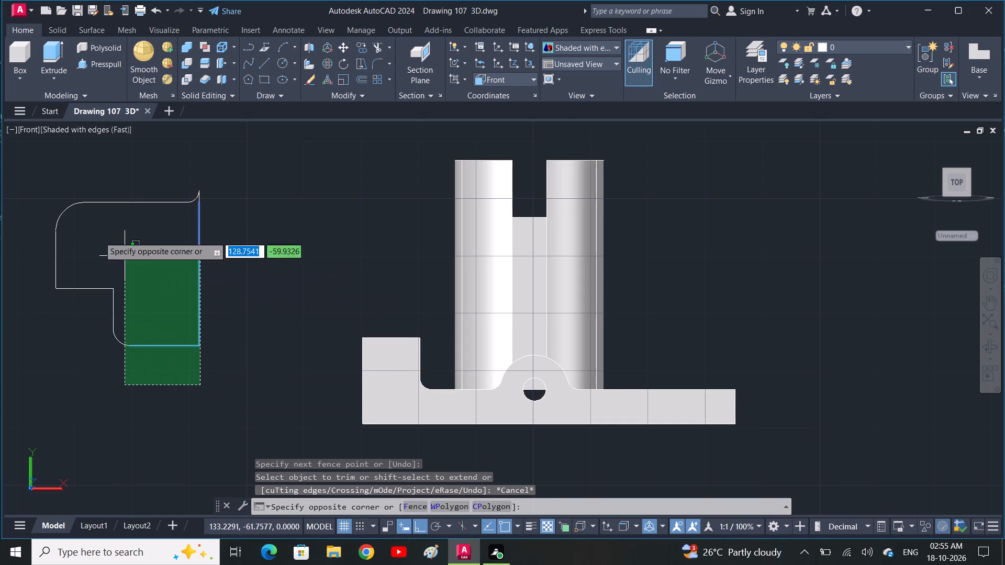
{"action": "left_click", "coordinate": [32, 187]}
{"action": "type", "text": "j"}
{"action": "key", "text": "space"}
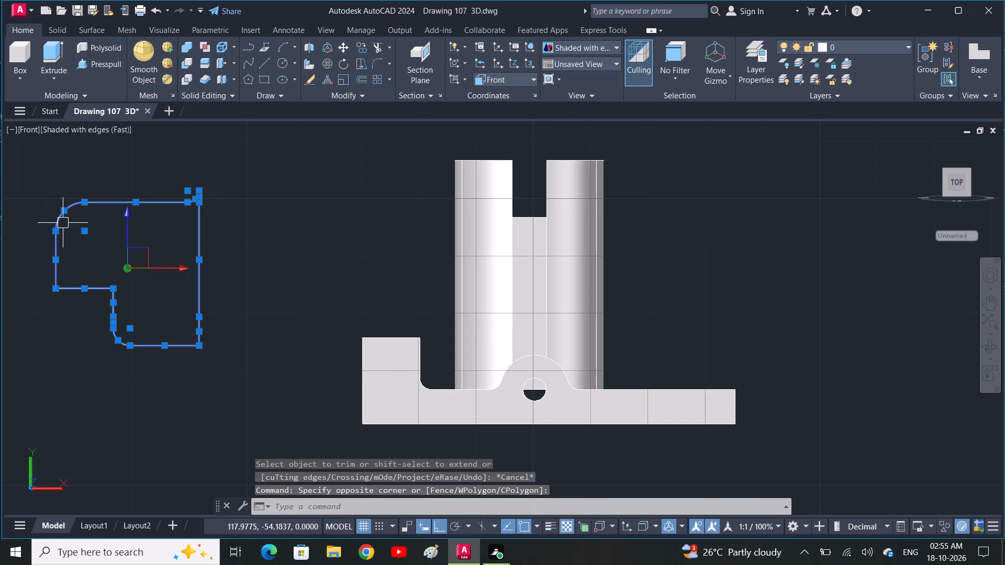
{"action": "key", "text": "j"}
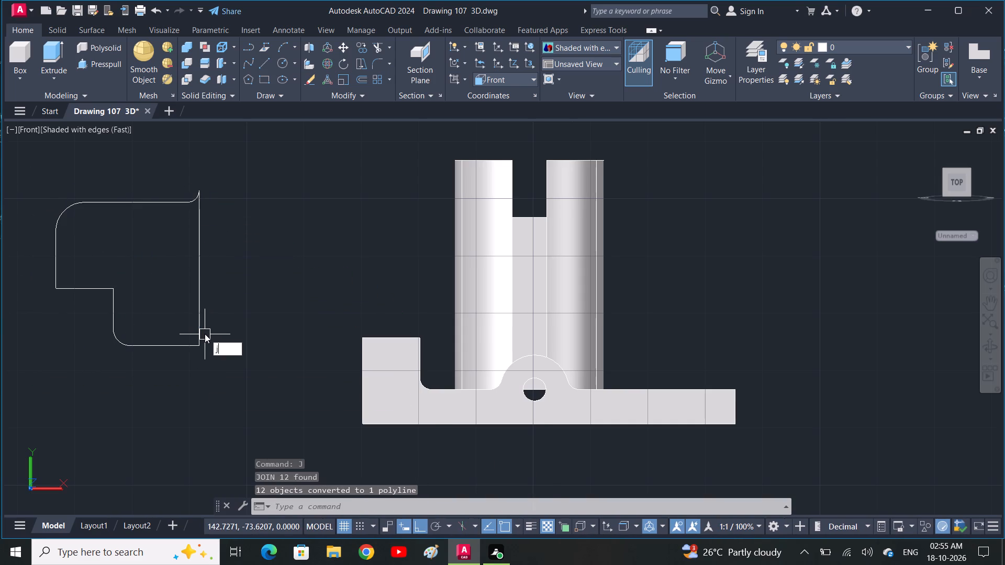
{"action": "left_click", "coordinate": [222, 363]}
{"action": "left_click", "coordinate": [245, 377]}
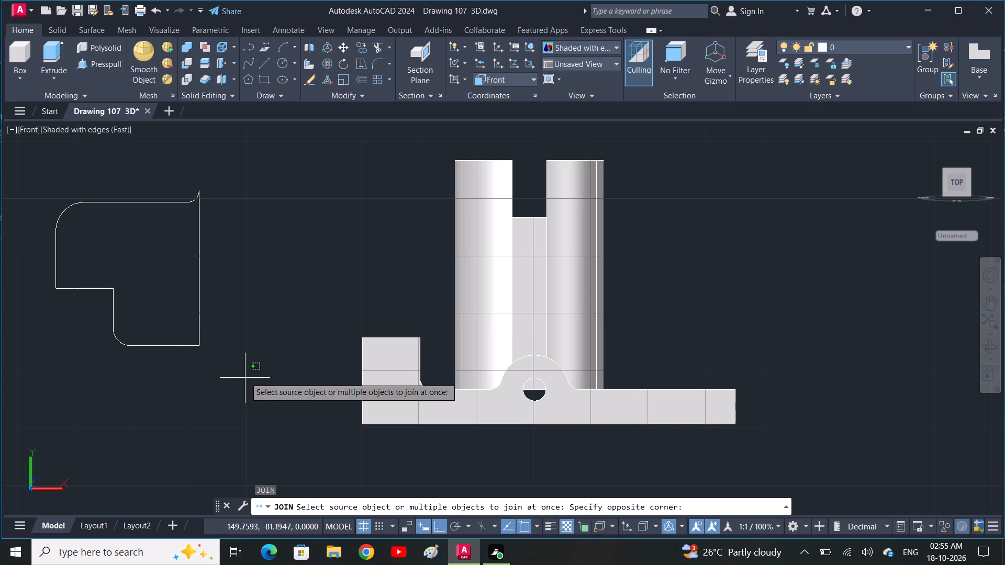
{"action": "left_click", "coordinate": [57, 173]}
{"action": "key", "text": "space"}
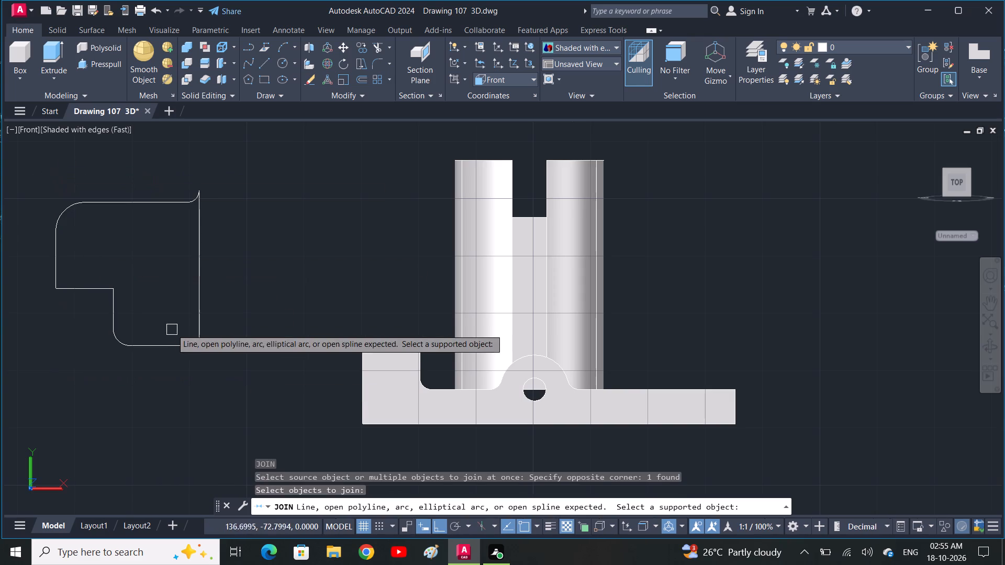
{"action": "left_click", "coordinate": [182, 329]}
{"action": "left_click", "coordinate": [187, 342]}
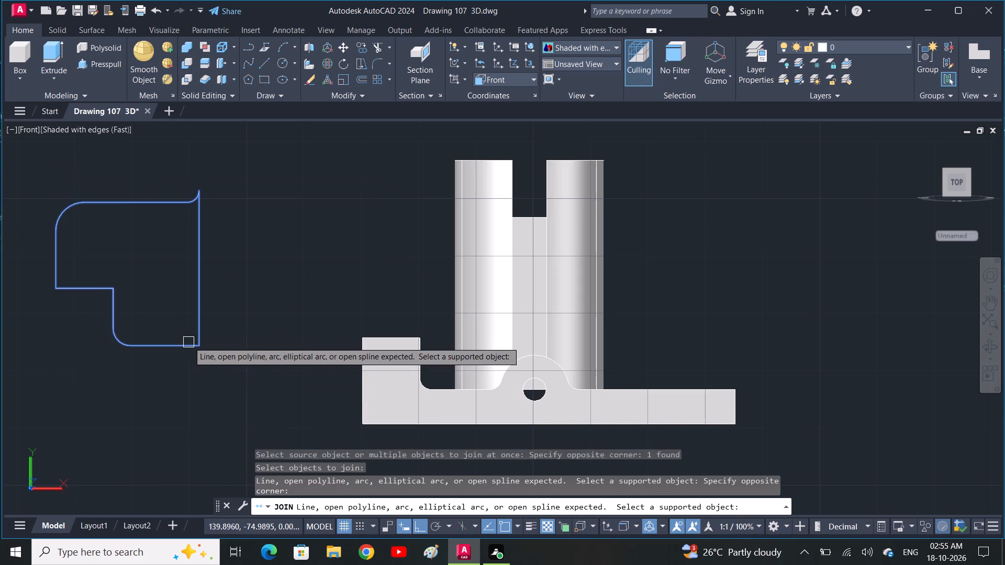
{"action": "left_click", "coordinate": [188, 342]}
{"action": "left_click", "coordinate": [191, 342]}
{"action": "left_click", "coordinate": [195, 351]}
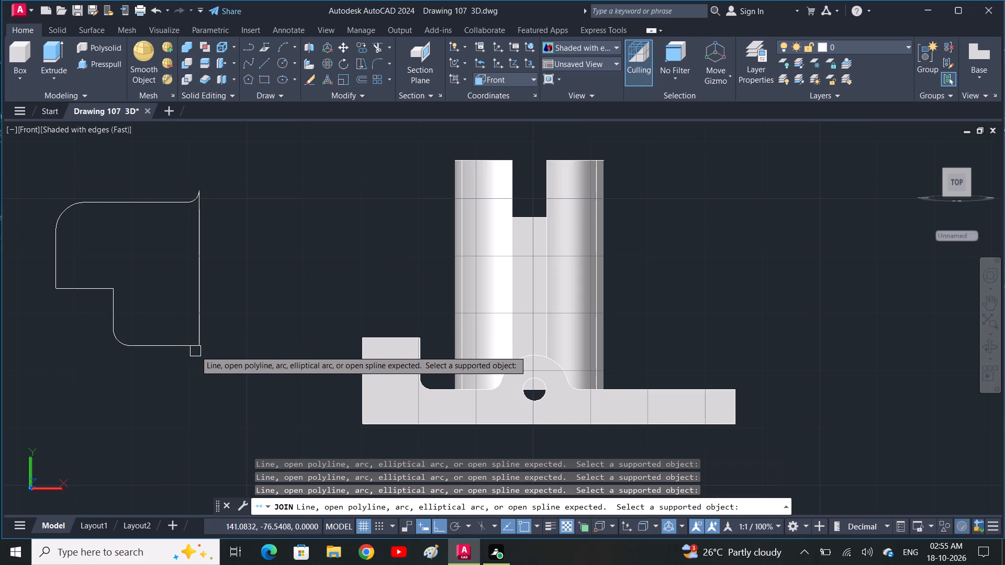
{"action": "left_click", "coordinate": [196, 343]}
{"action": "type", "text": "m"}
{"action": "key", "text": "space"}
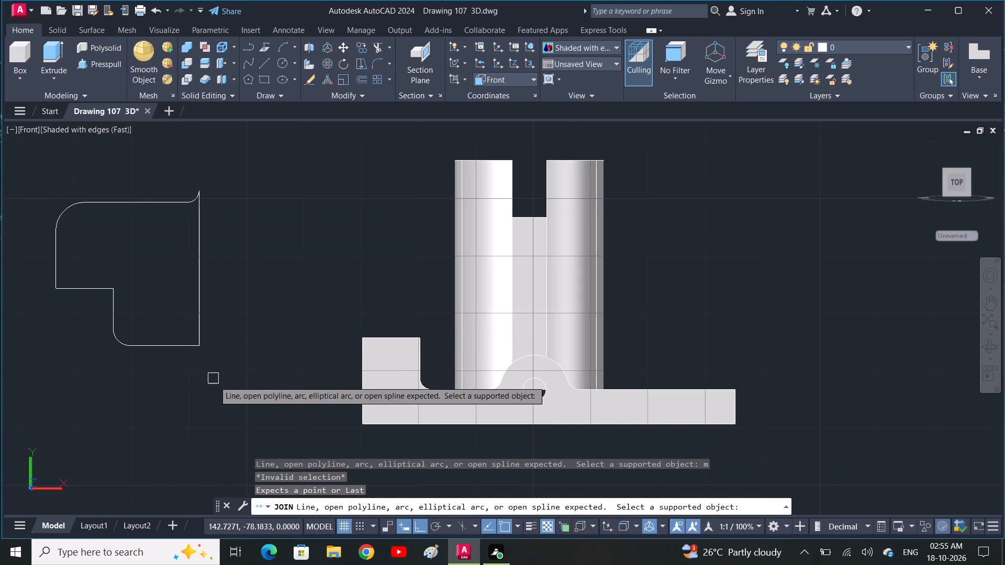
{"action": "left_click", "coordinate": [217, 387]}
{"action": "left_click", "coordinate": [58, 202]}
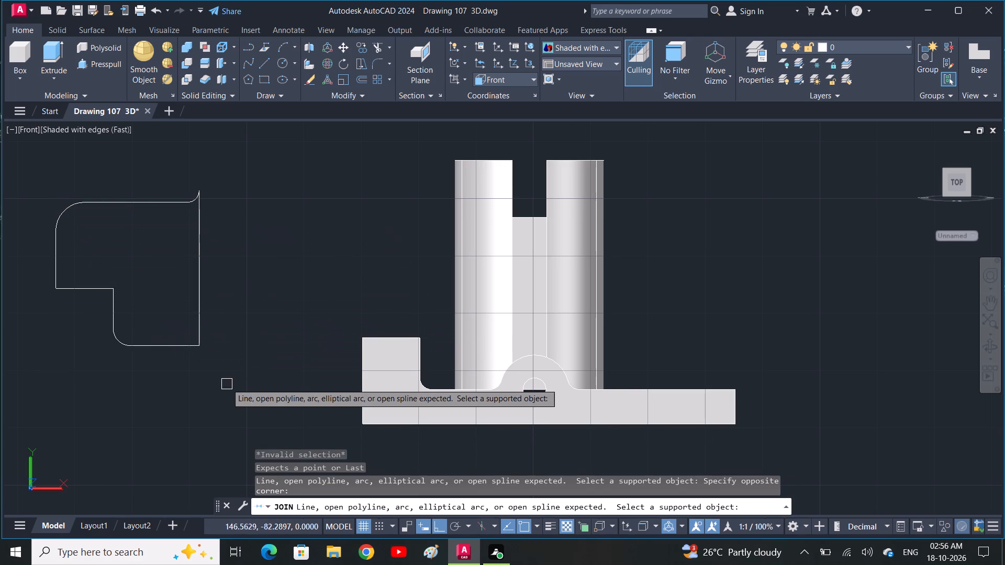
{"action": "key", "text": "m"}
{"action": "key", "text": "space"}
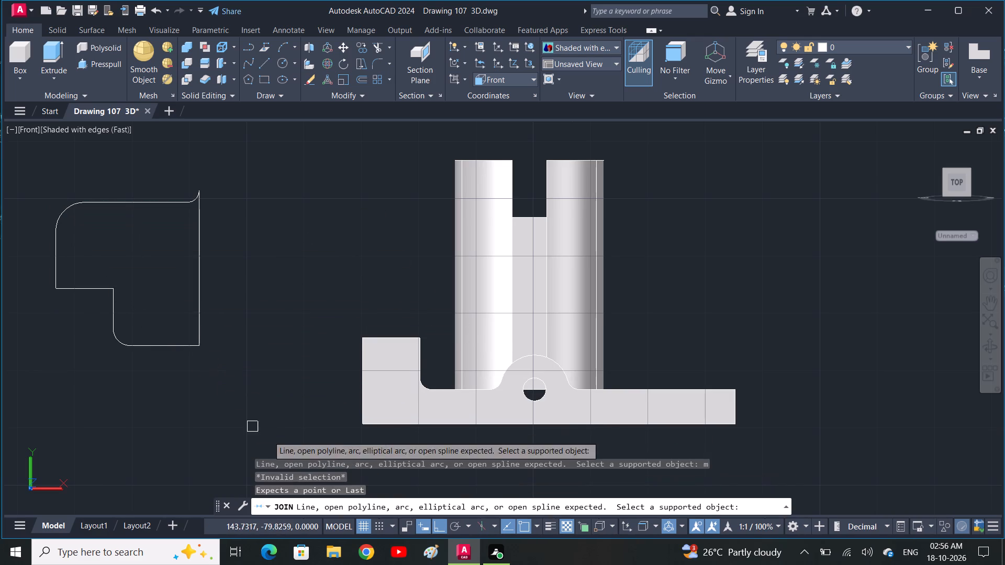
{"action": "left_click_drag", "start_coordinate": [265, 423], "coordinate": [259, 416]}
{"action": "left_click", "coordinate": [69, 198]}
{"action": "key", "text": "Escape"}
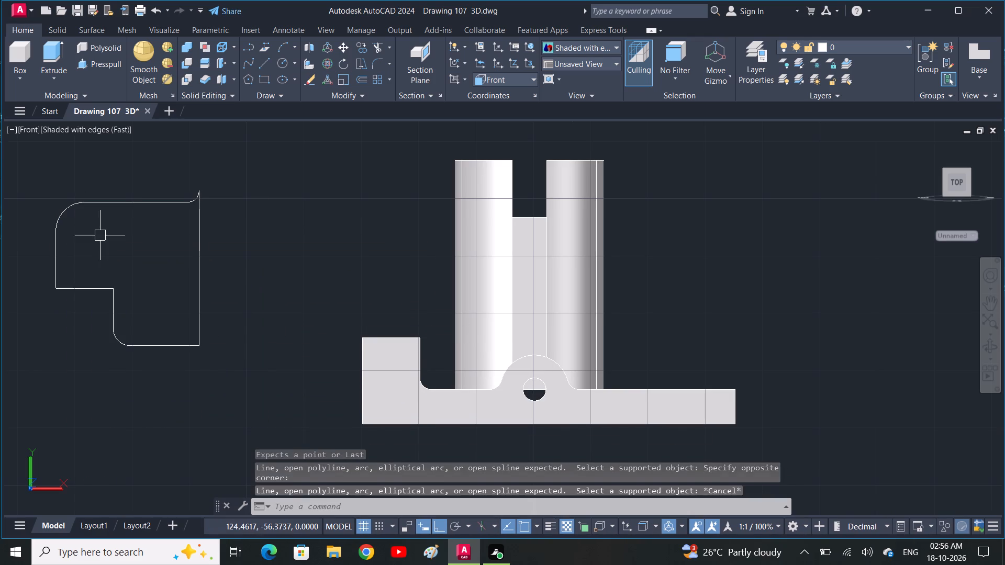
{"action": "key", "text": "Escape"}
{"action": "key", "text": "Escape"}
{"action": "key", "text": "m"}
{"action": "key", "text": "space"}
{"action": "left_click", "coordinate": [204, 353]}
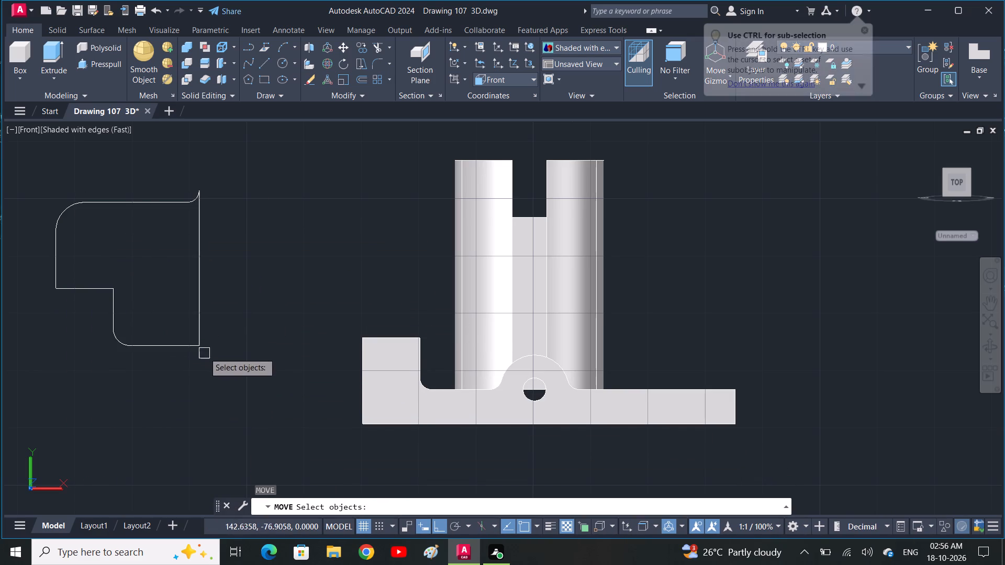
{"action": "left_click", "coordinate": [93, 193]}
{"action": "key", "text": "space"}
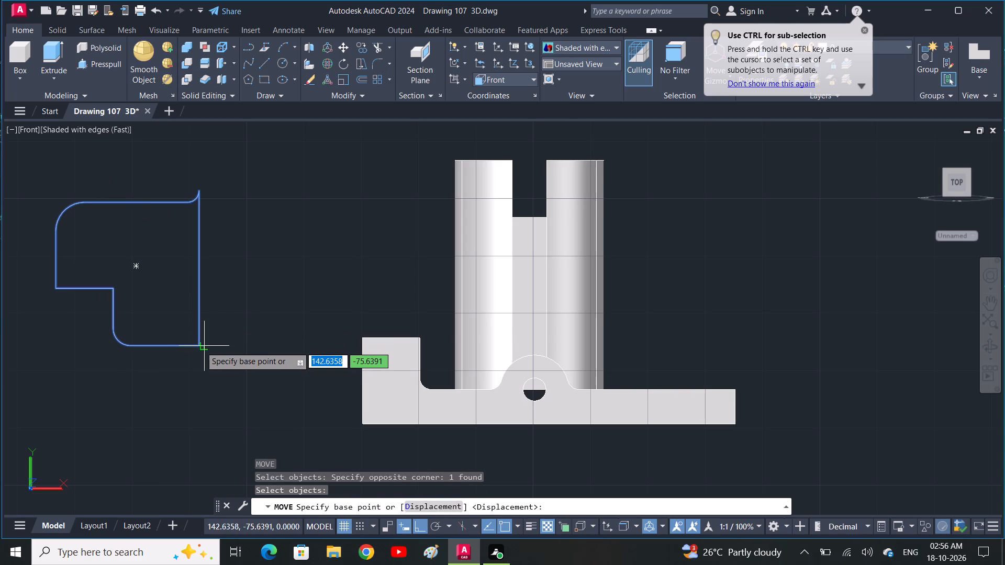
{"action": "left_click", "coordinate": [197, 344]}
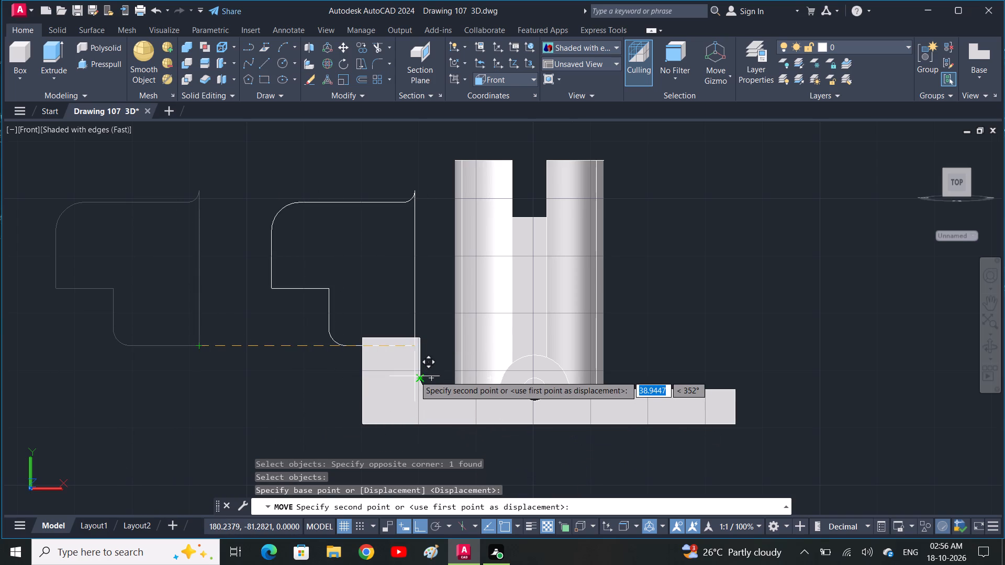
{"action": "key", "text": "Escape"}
Measure the horizontal gap between the base plate's raised end block and the slotted cylinder using an aligned dimension.
{"action": "key", "text": "d"}
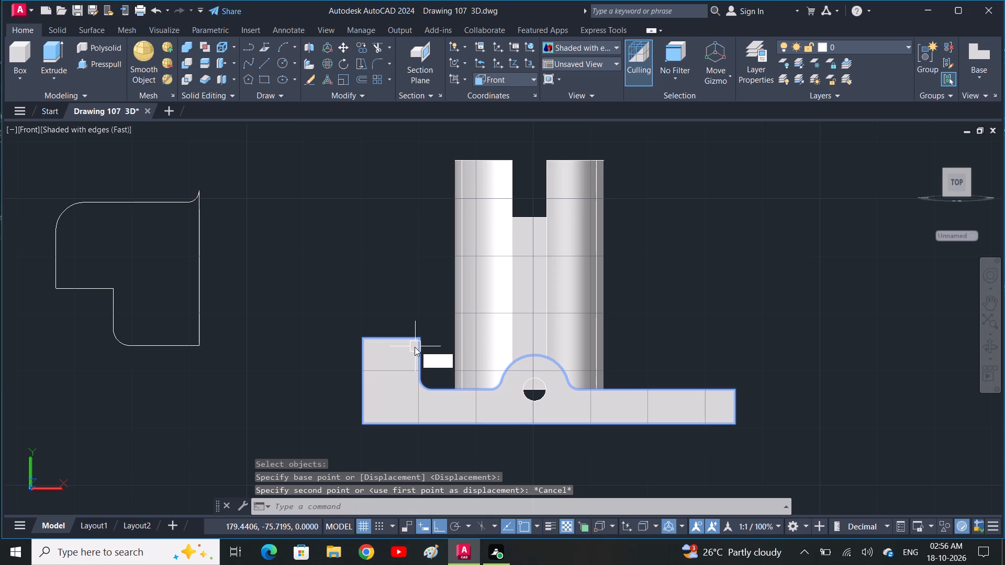
{"action": "key", "text": "a"}
{"action": "key", "text": "semicolon"}
{"action": "key", "text": "space"}
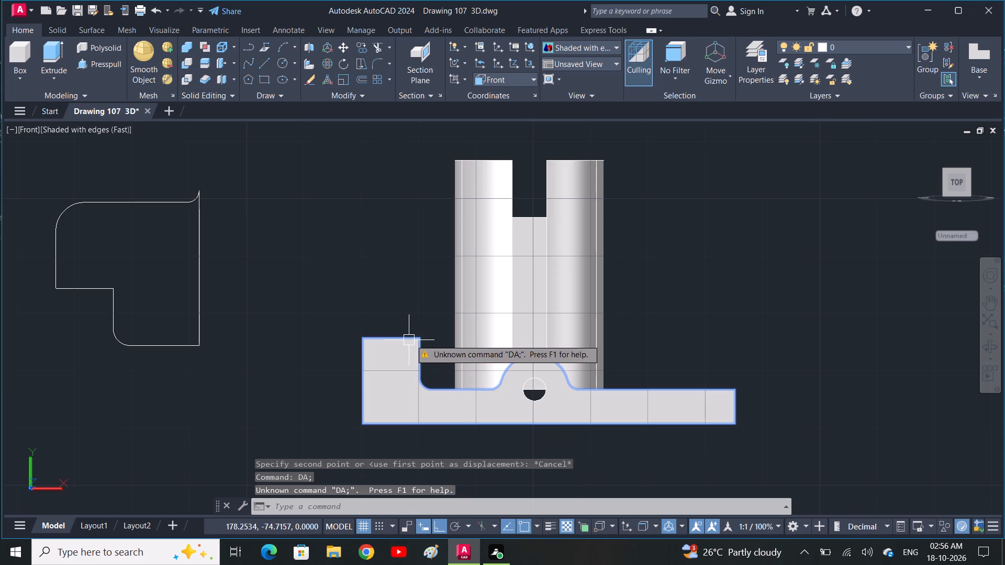
{"action": "key", "text": "Escape"}
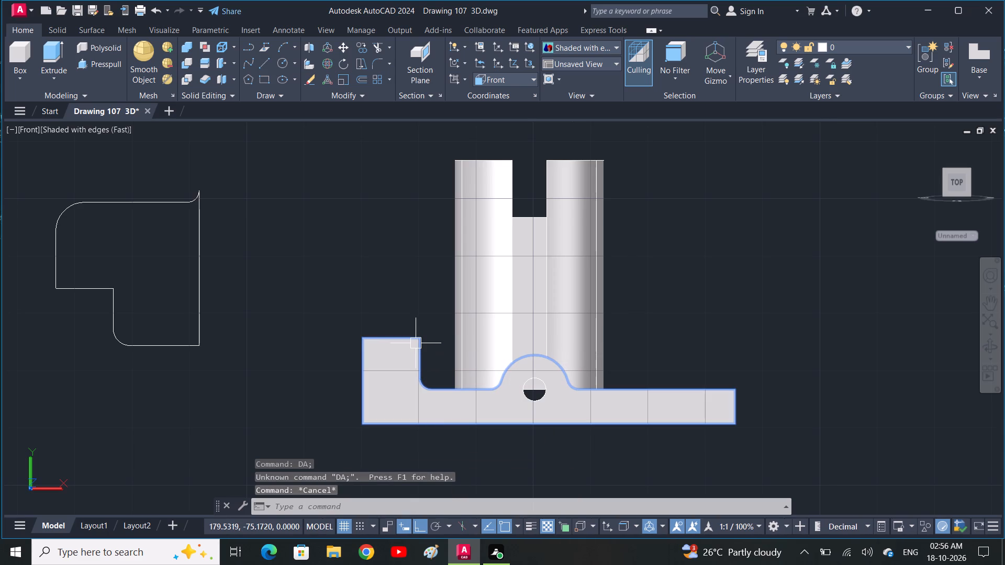
{"action": "key", "text": "d"}
{"action": "type", "text": "al"}
{"action": "key", "text": "space"}
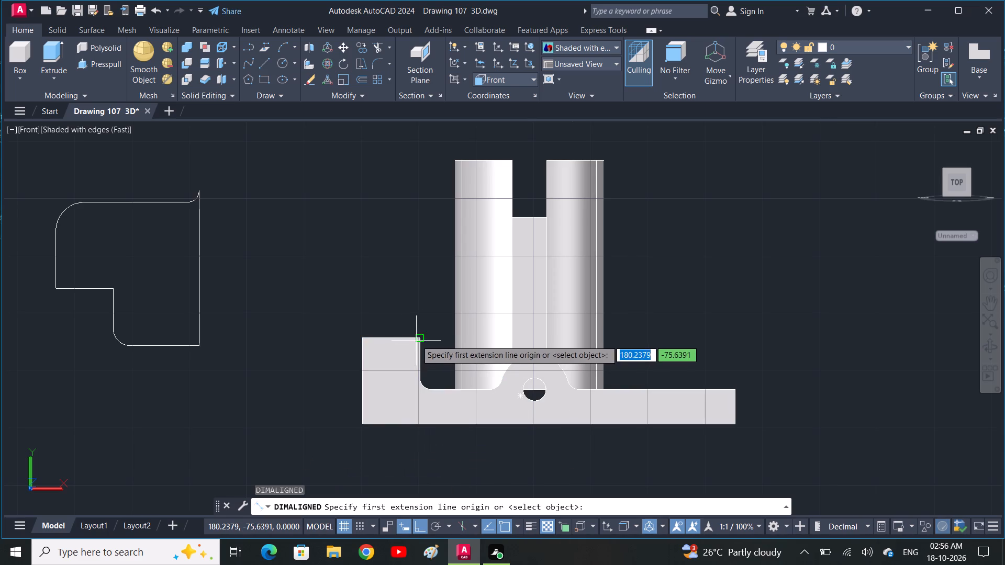
{"action": "left_click", "coordinate": [418, 339]}
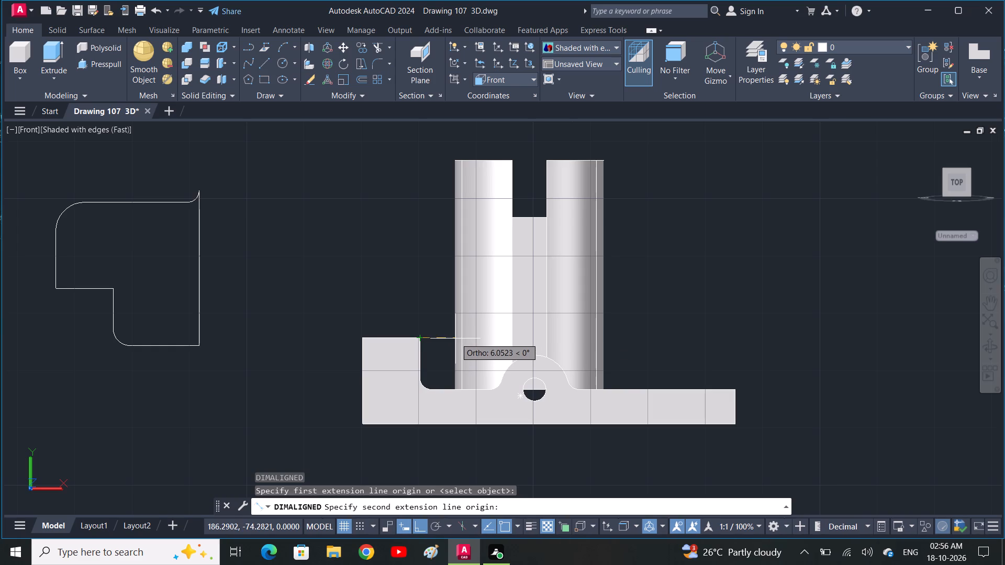
{"action": "scroll", "coordinate": [455, 337], "scroll_direction": "up", "scroll_amount": 6}
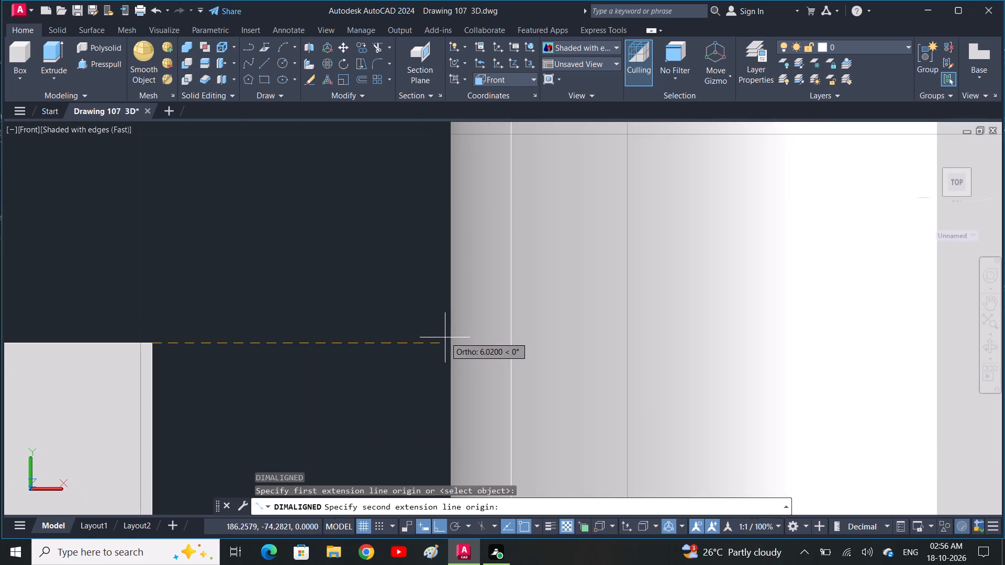
{"action": "left_click", "coordinate": [457, 342]}
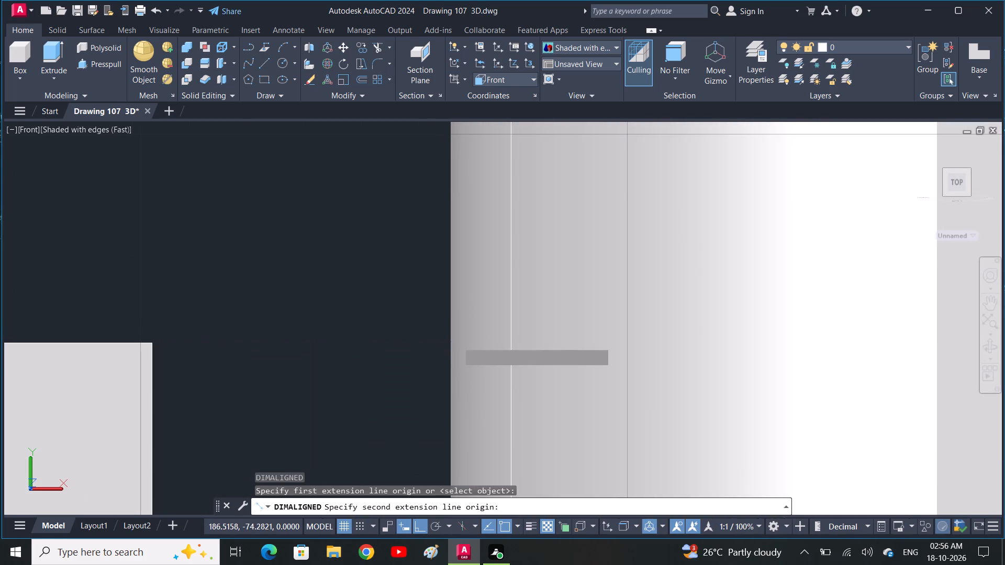
{"action": "key", "text": "Escape"}
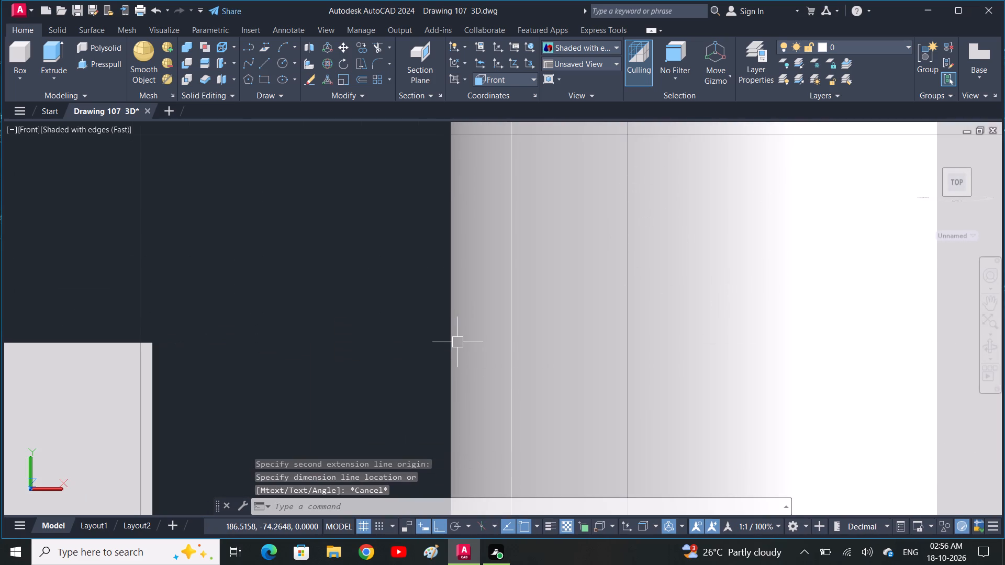
{"action": "key", "text": "Escape"}
Examine from several 3D angles where the stepped profile lies relative to the modelled parts.
{"action": "scroll", "coordinate": [457, 342], "scroll_direction": "down", "scroll_amount": 3}
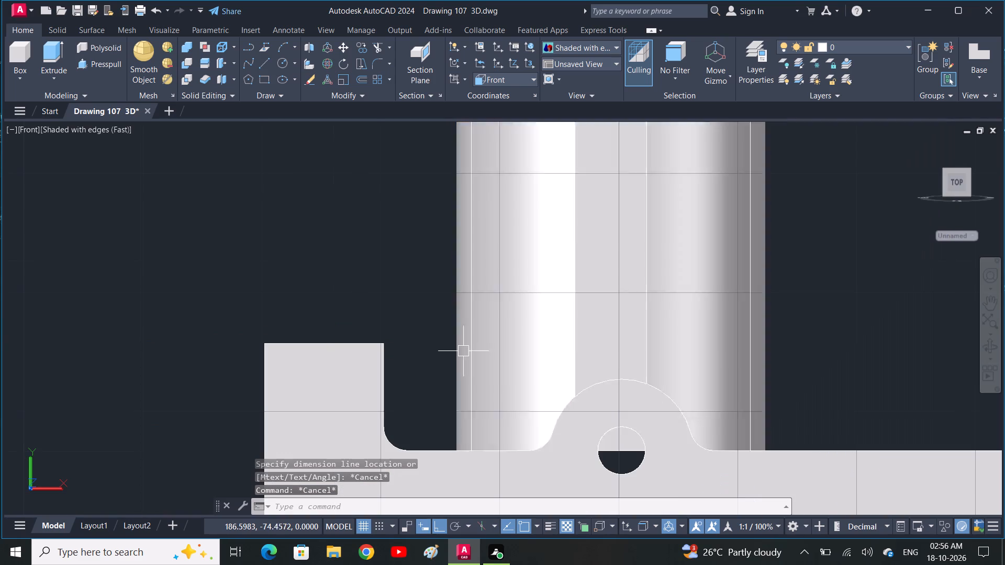
{"action": "scroll", "coordinate": [396, 358], "scroll_direction": "down", "scroll_amount": 1, "text": "shift"}
{"action": "middle_click_drag", "start_coordinate": [396, 358], "coordinate": [521, 378], "text": "shift"}
{"action": "scroll", "coordinate": [436, 381], "scroll_direction": "down", "scroll_amount": 2}
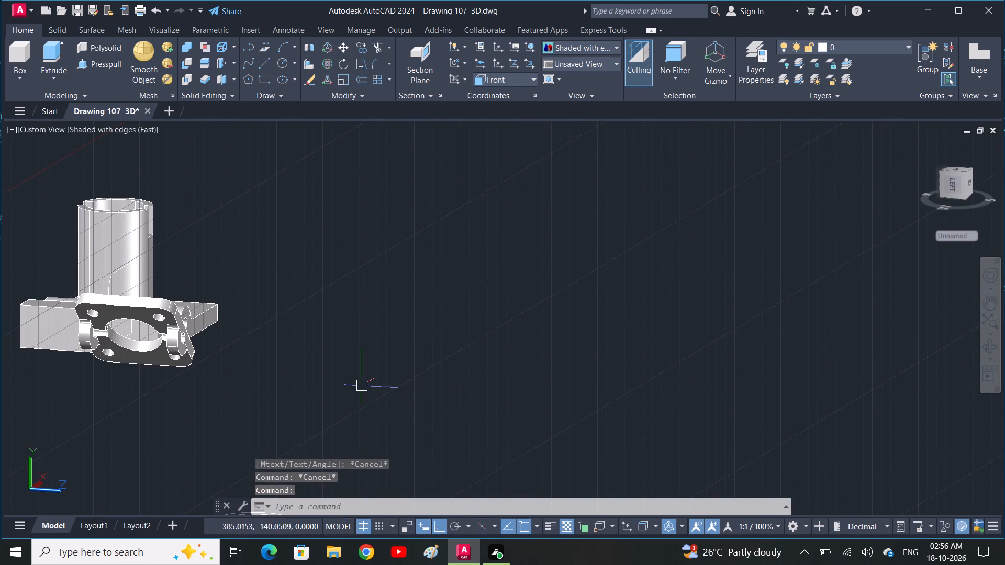
{"action": "middle_click_drag", "start_coordinate": [354, 382], "coordinate": [455, 367]}
{"action": "scroll", "coordinate": [446, 368], "scroll_direction": "down", "scroll_amount": 1, "text": "shift"}
{"action": "key", "text": "Escape"}
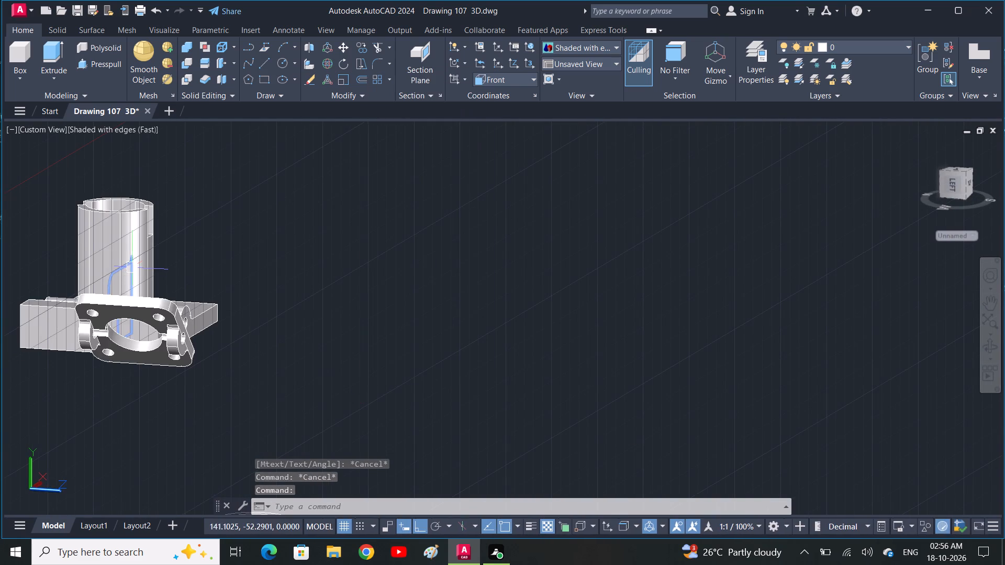
{"action": "middle_click_drag", "start_coordinate": [136, 267], "coordinate": [236, 277]}
{"action": "middle_click_drag", "start_coordinate": [255, 301], "coordinate": [392, 332], "text": "shift"}
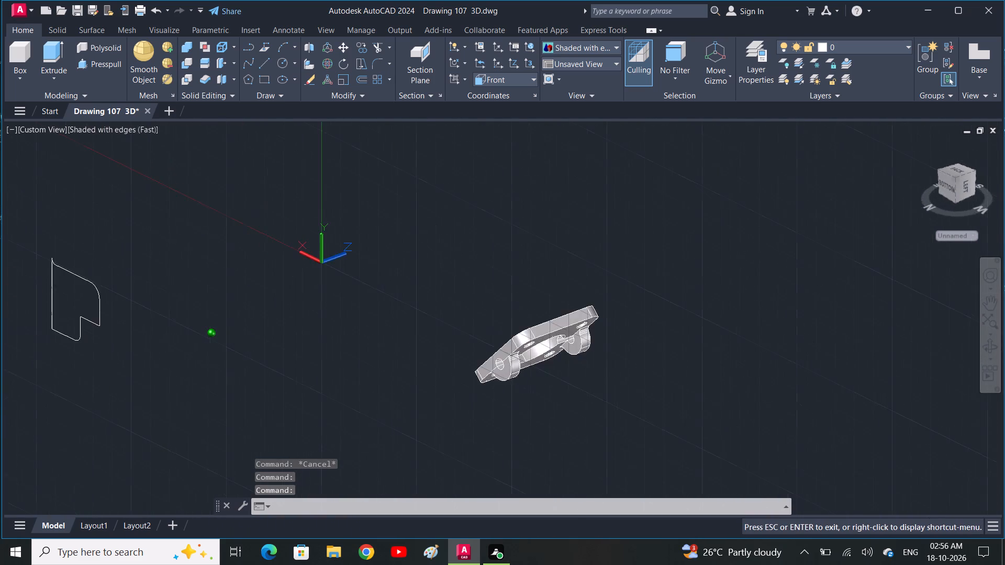
{"action": "middle_click_drag", "start_coordinate": [392, 332], "coordinate": [401, 396], "text": "shift"}
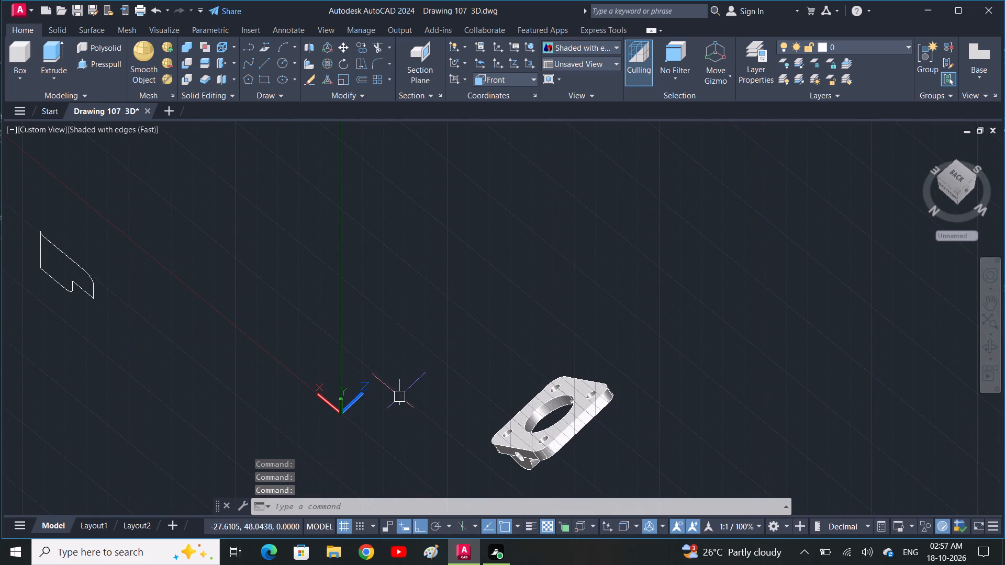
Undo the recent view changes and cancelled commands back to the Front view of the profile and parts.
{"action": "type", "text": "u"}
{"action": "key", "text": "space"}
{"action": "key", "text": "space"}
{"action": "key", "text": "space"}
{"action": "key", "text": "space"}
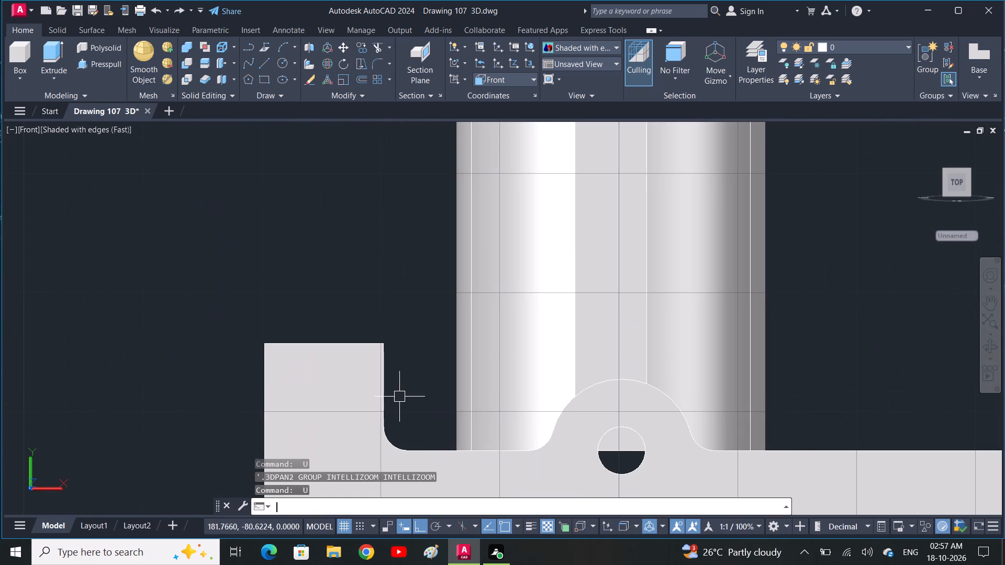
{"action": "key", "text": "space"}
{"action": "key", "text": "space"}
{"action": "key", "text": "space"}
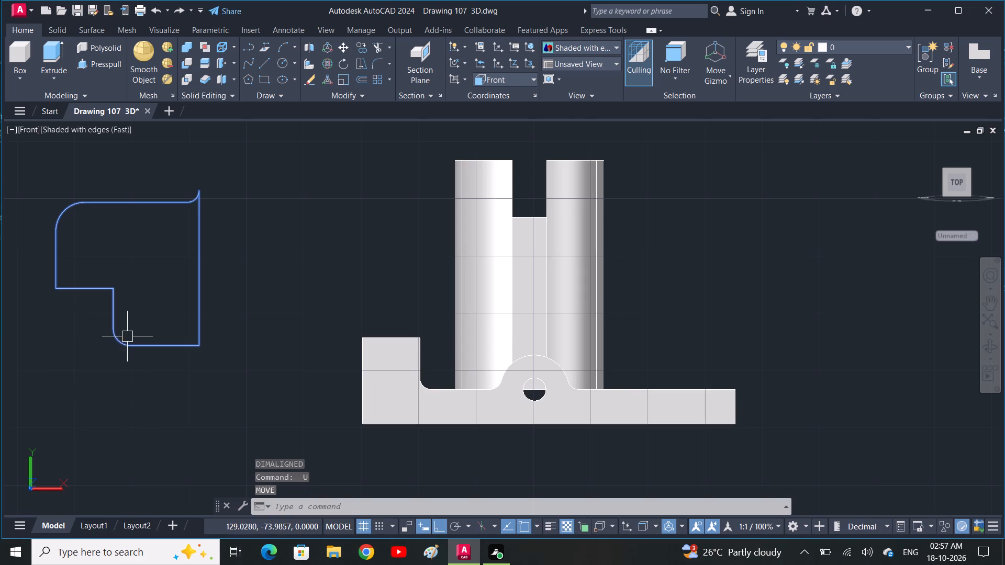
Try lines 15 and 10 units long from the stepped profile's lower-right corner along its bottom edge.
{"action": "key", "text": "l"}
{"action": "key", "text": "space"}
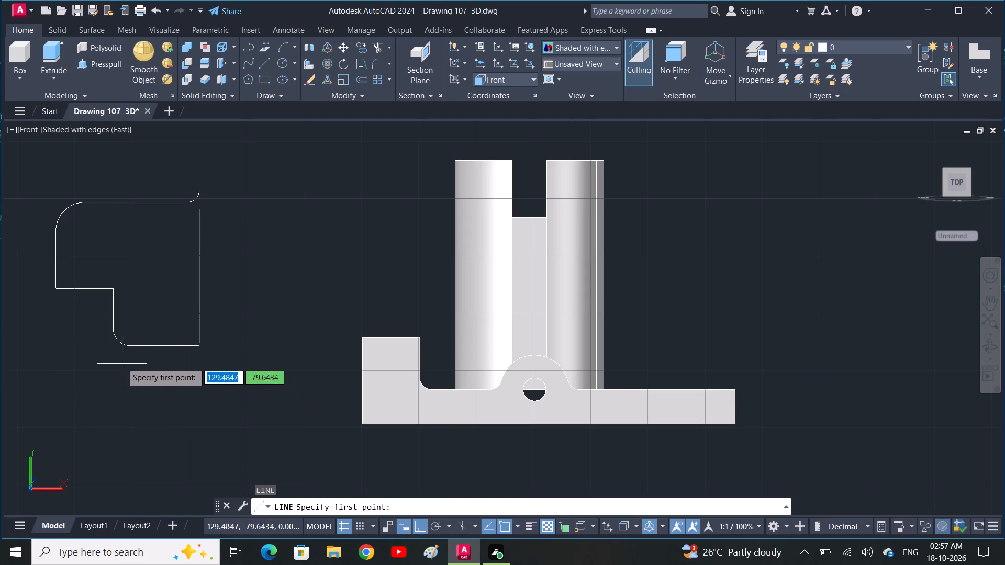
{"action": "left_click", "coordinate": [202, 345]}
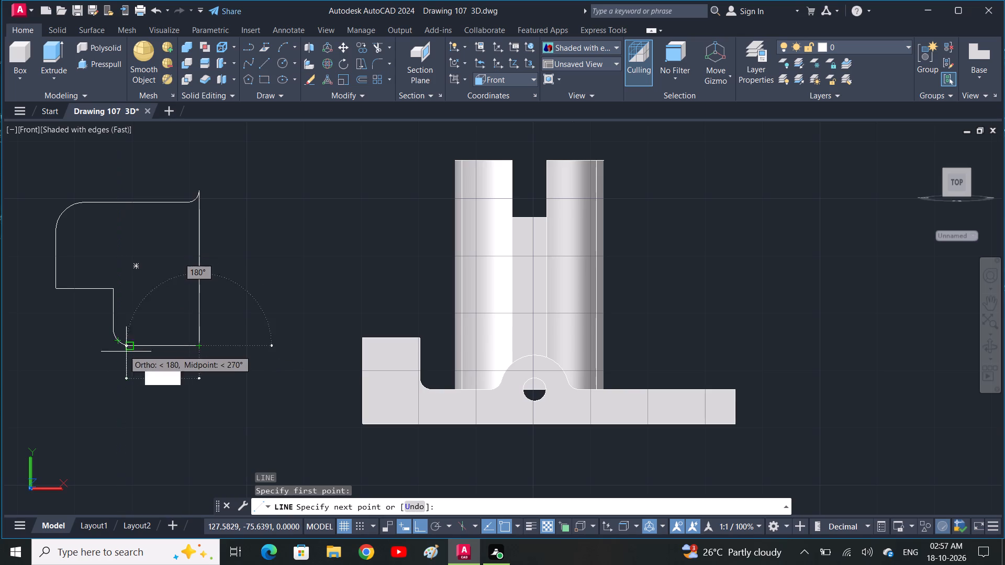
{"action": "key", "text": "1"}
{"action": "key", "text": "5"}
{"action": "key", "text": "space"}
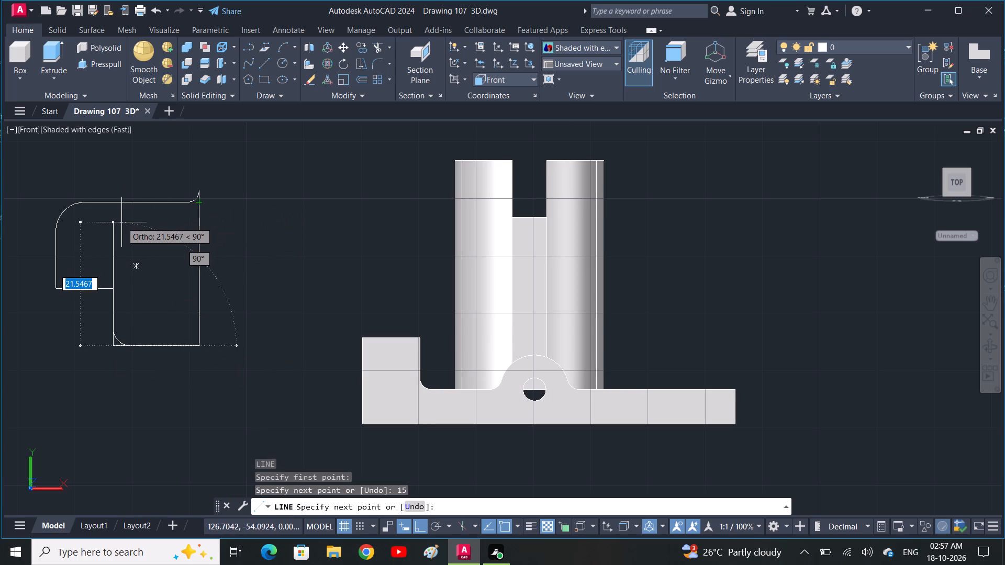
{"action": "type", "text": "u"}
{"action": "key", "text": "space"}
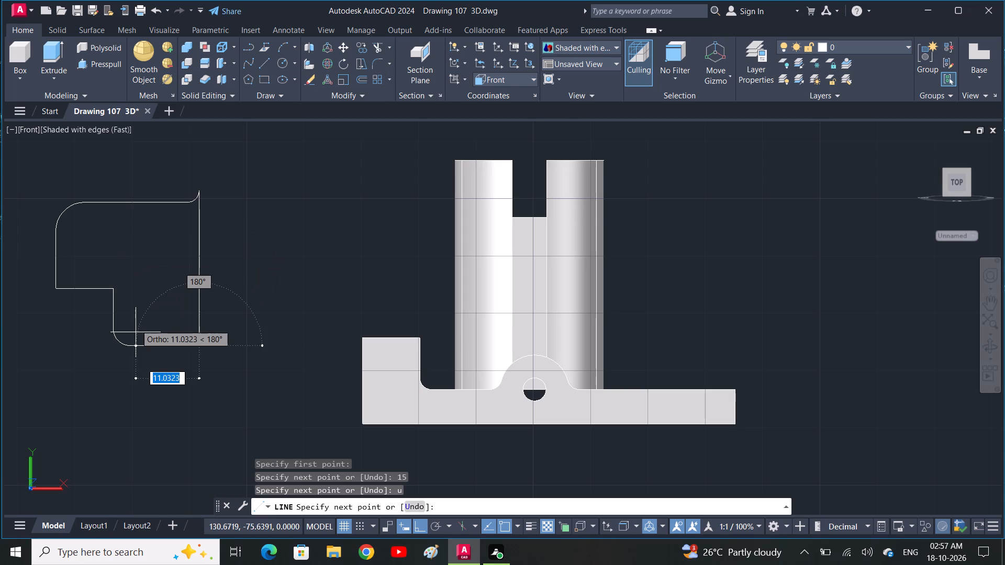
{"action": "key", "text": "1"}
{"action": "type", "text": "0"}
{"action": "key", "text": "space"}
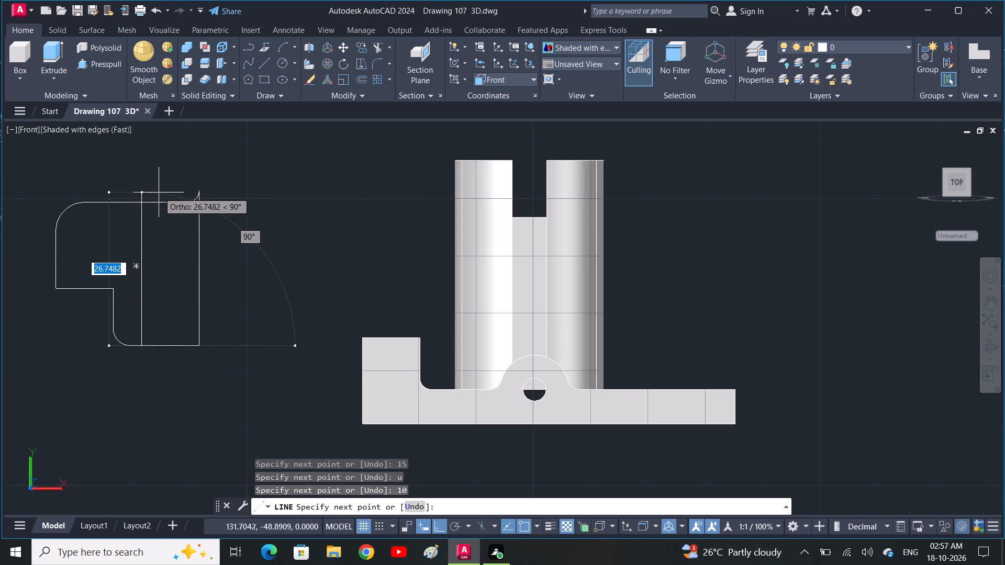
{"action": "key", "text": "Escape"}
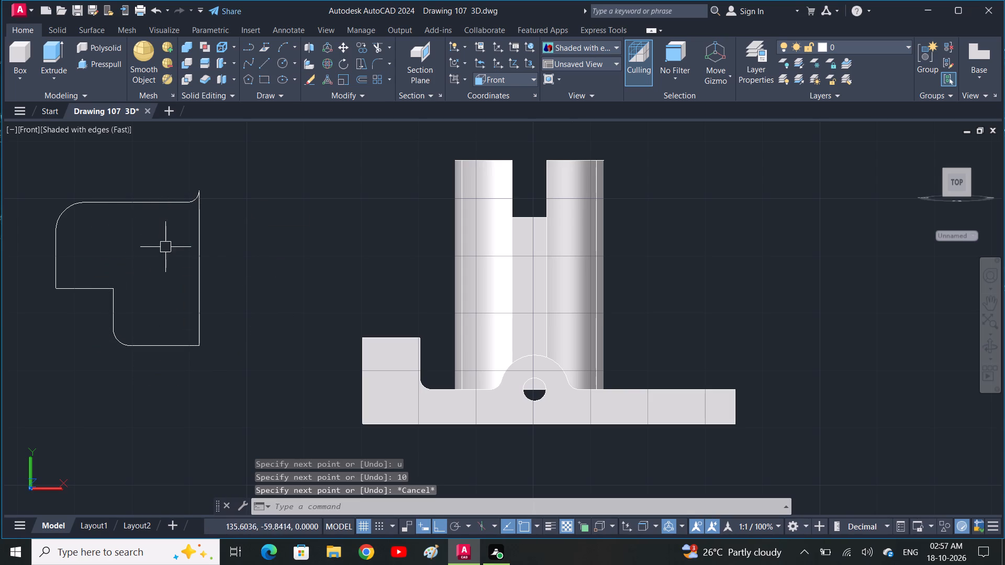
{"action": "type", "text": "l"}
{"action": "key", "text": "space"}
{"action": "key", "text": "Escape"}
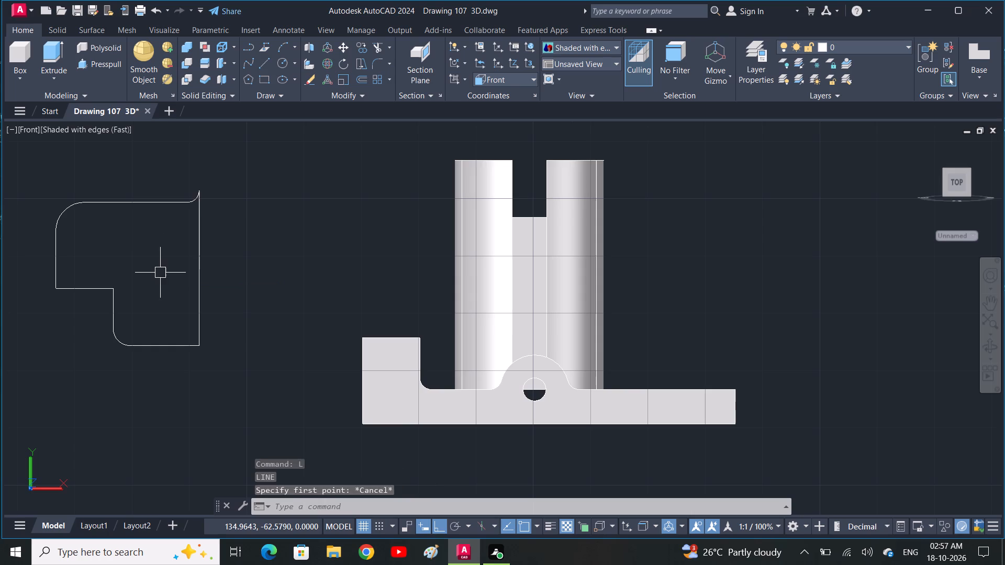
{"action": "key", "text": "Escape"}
Draw a line 8 units left along the profile's bottom edge from its lower-right corner, continuing vertically up to the top edge.
{"action": "type", "text": "l"}
{"action": "key", "text": "space"}
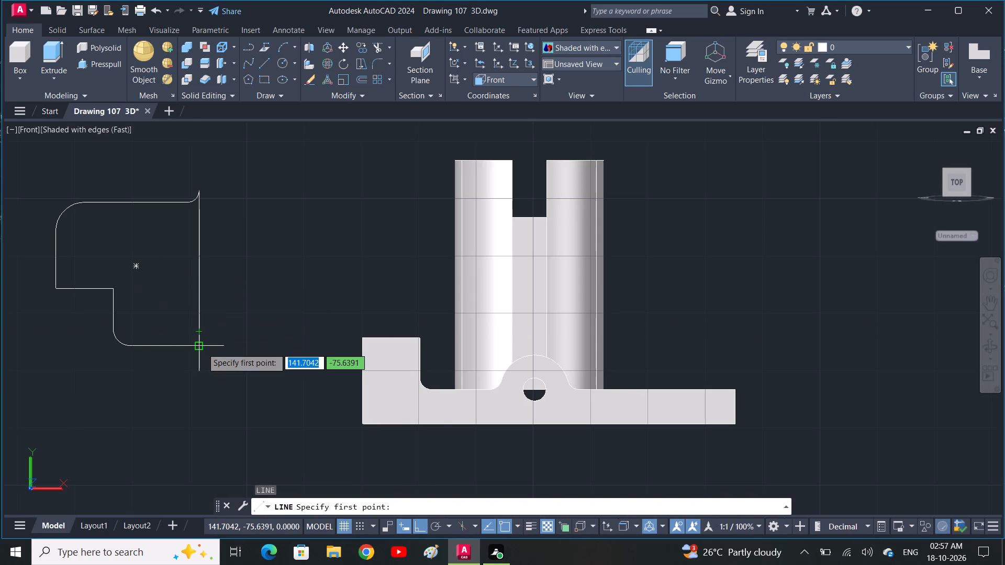
{"action": "left_click", "coordinate": [202, 348]}
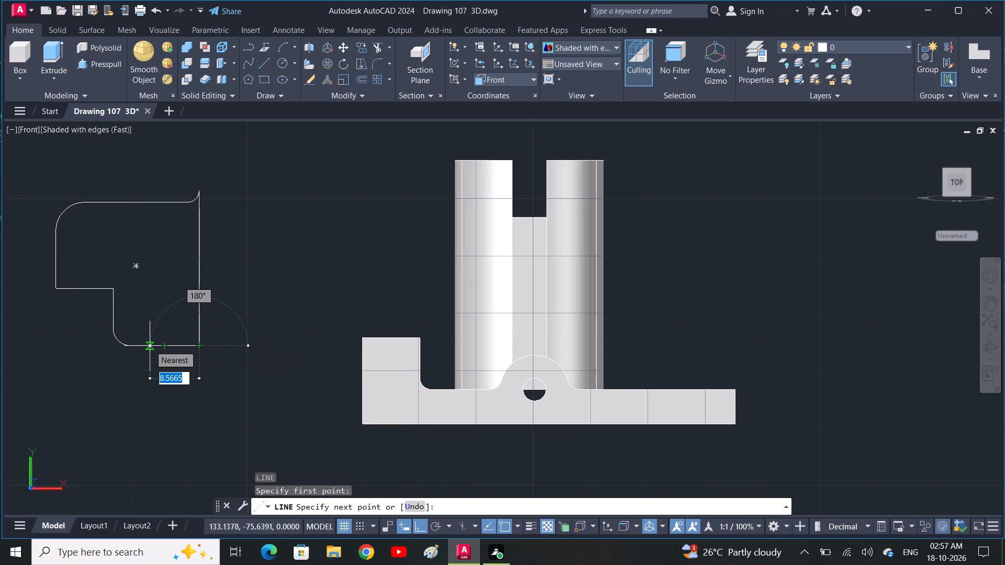
{"action": "type", "text": "8"}
{"action": "key", "text": "space"}
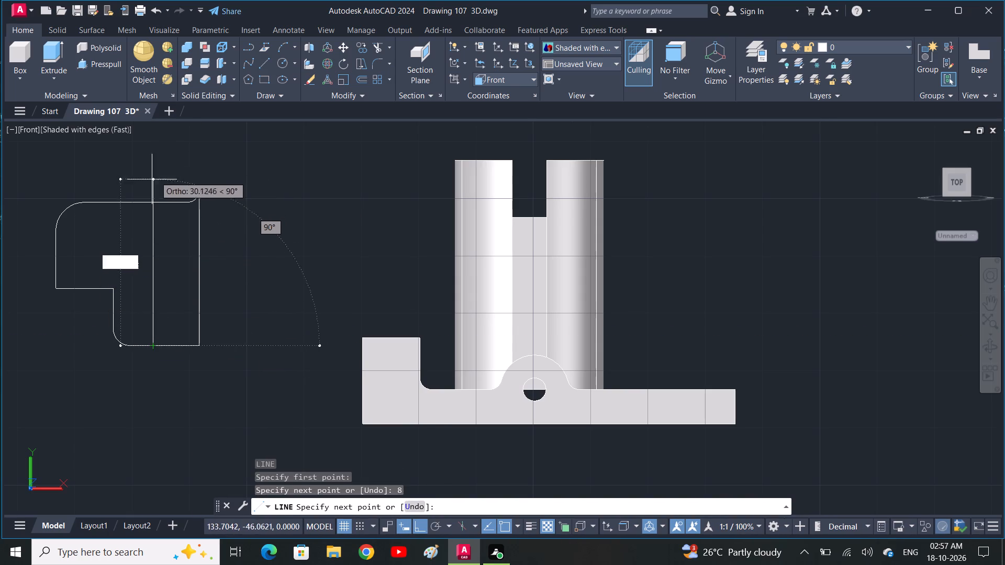
{"action": "left_click", "coordinate": [152, 201]}
{"action": "key", "text": "space"}
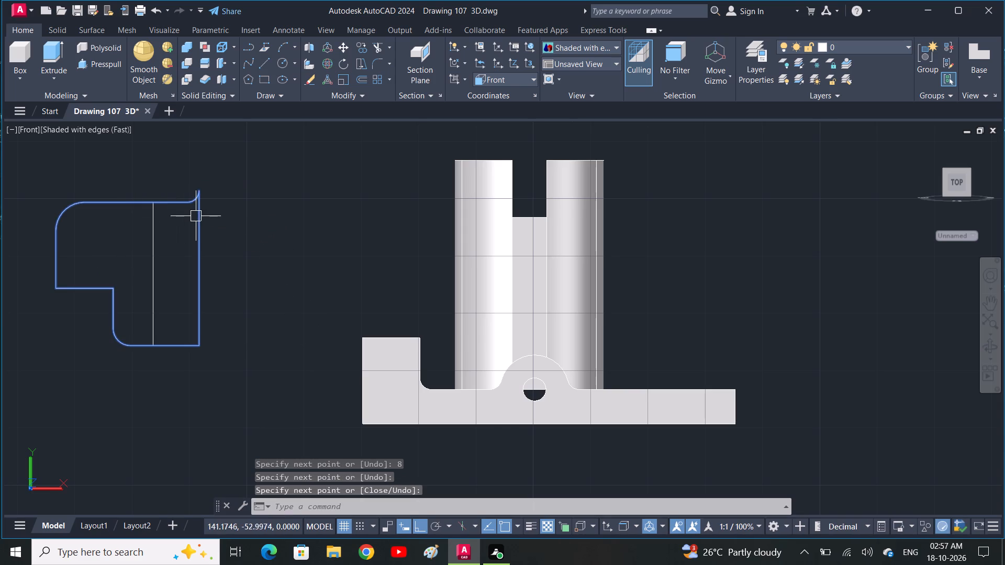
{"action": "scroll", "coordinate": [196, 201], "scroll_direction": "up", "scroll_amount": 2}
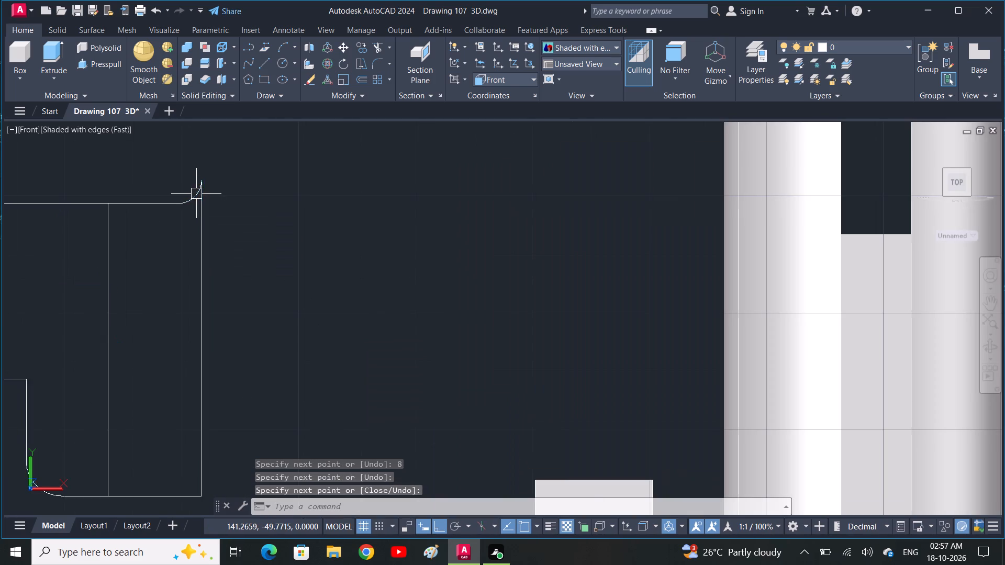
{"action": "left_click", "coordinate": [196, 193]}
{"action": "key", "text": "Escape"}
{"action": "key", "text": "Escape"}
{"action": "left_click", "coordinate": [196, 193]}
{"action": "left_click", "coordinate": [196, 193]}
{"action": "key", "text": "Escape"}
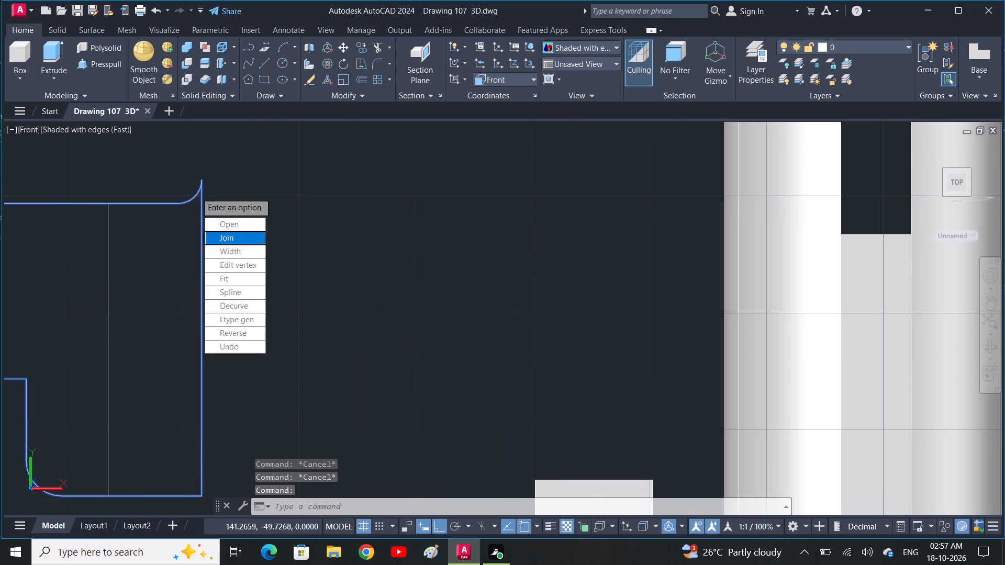
Draw a vertical line about 4.5 units upward from where the new dividing line meets the profile's top edge.
{"action": "key", "text": "l"}
{"action": "key", "text": "space"}
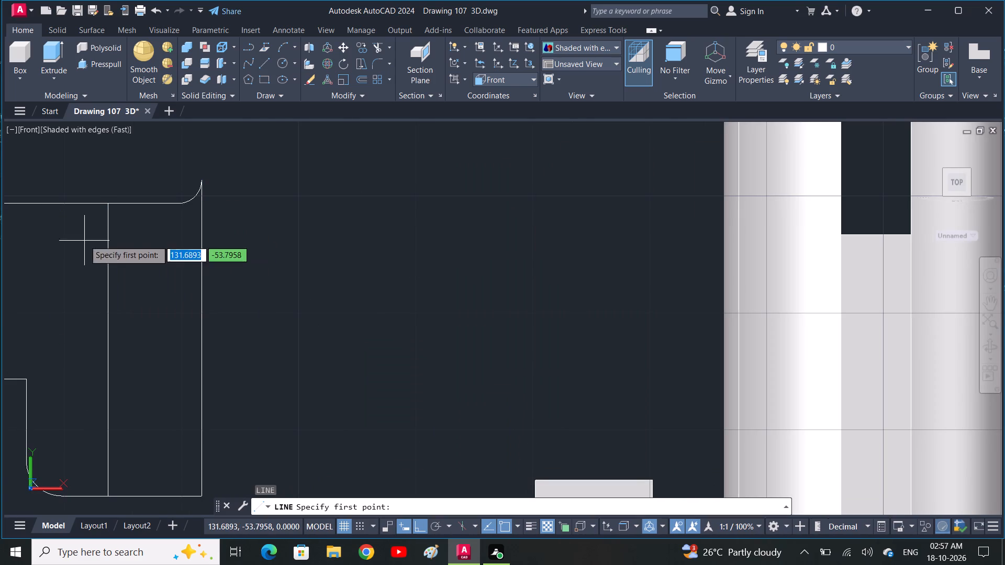
{"action": "left_click", "coordinate": [109, 204]}
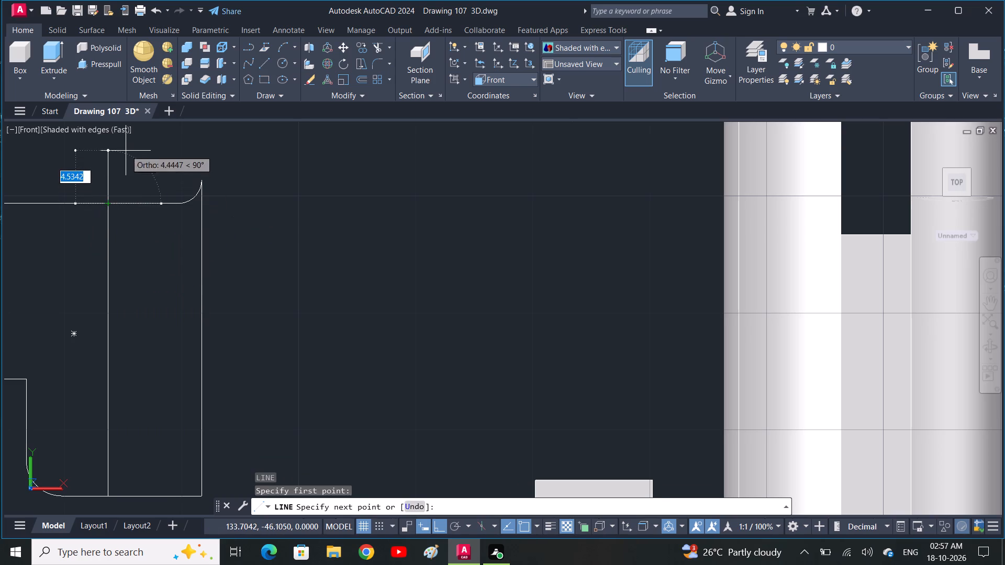
{"action": "left_click", "coordinate": [126, 150]}
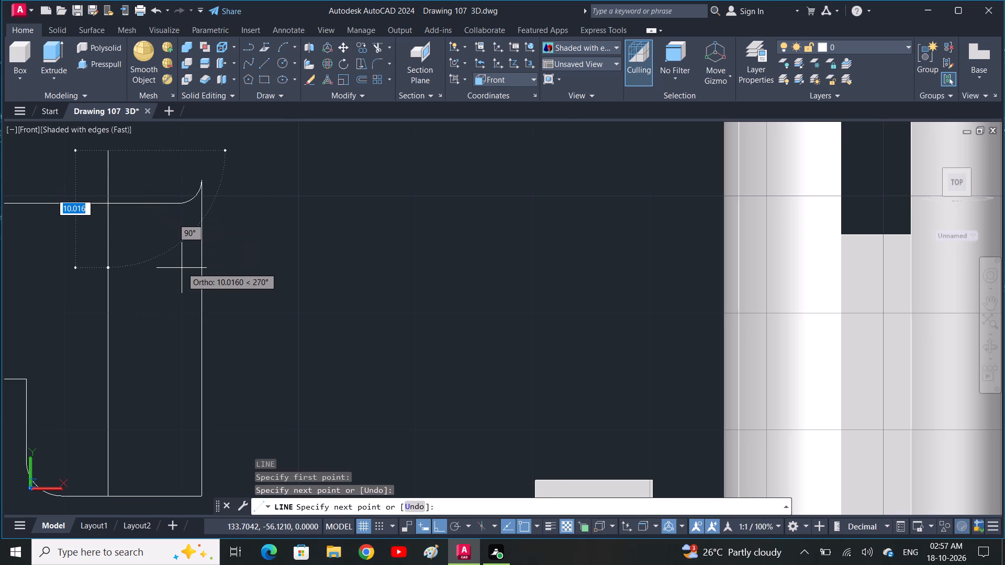
{"action": "key", "text": "y"}
{"action": "key", "text": "Escape"}
Trim away the part of the profile to the right of the vertical dividing line, including the old corner arc.
{"action": "type", "text": "tr"}
{"action": "key", "text": "space"}
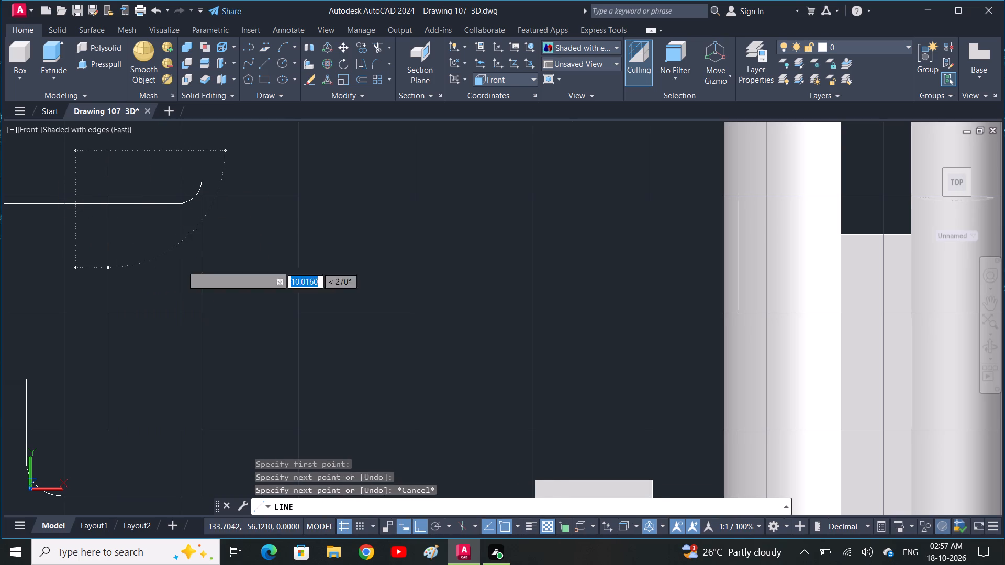
{"action": "key", "text": "Escape"}
{"action": "key", "text": "Escape"}
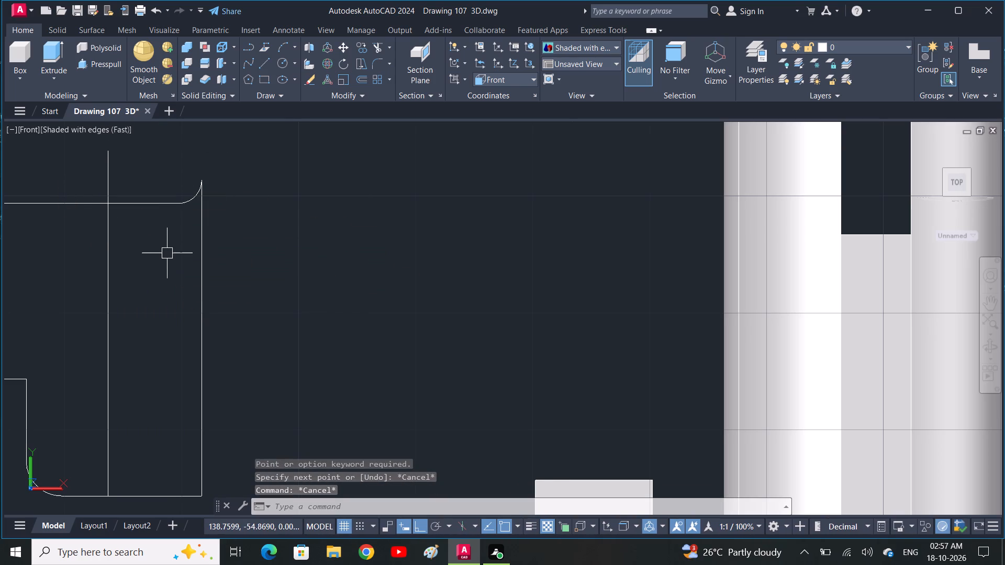
{"action": "type", "text": "tr"}
{"action": "key", "text": "space"}
{"action": "left_click_drag", "start_coordinate": [171, 252], "coordinate": [248, 300]}
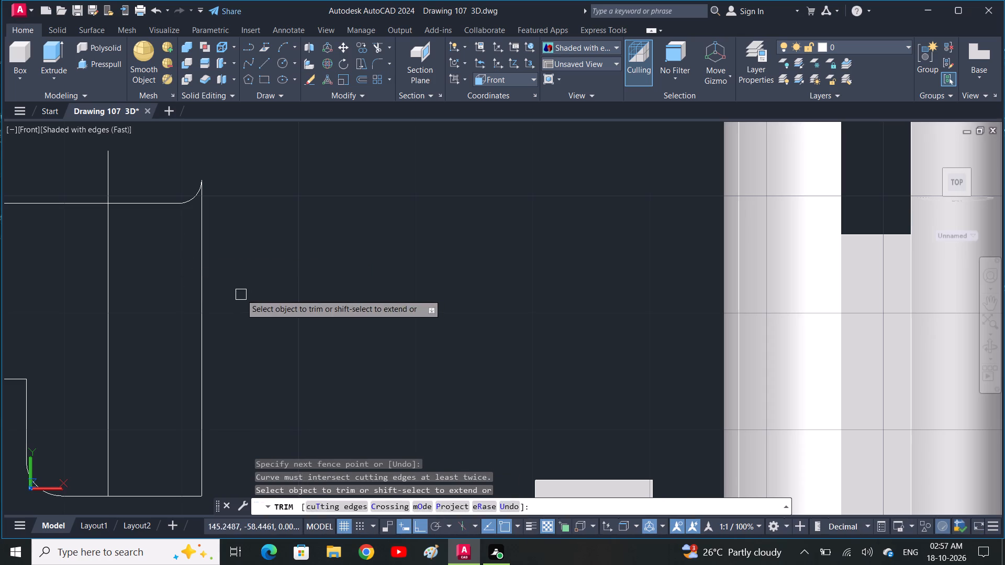
{"action": "left_click_drag", "start_coordinate": [241, 294], "coordinate": [186, 280]}
{"action": "left_click_drag", "start_coordinate": [185, 276], "coordinate": [235, 281]}
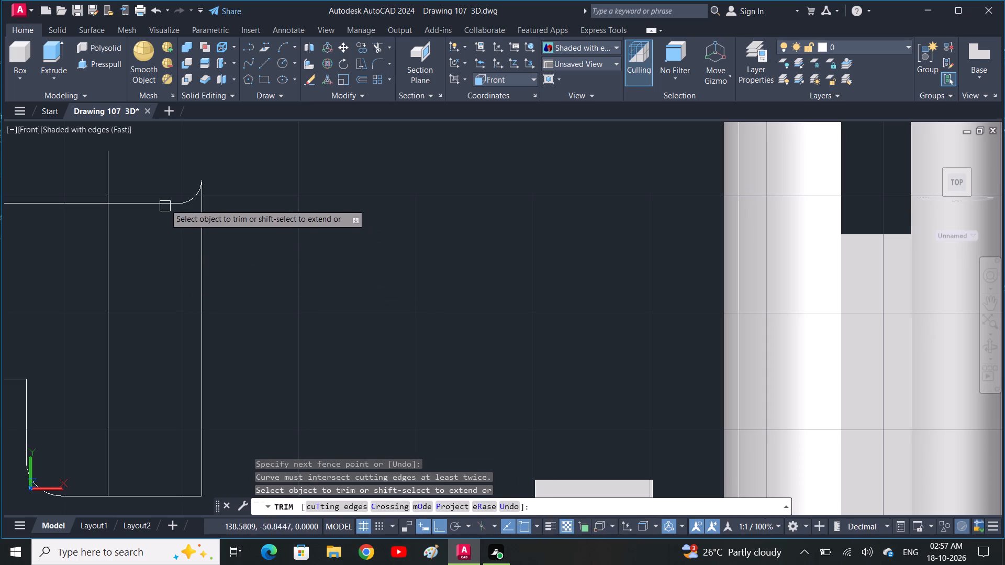
{"action": "left_click_drag", "start_coordinate": [161, 178], "coordinate": [153, 235]}
{"action": "left_click_drag", "start_coordinate": [153, 234], "coordinate": [274, 257]}
{"action": "scroll", "coordinate": [259, 260], "scroll_direction": "down", "scroll_amount": 1}
{"action": "middle_click_drag", "start_coordinate": [259, 260], "coordinate": [309, 250]}
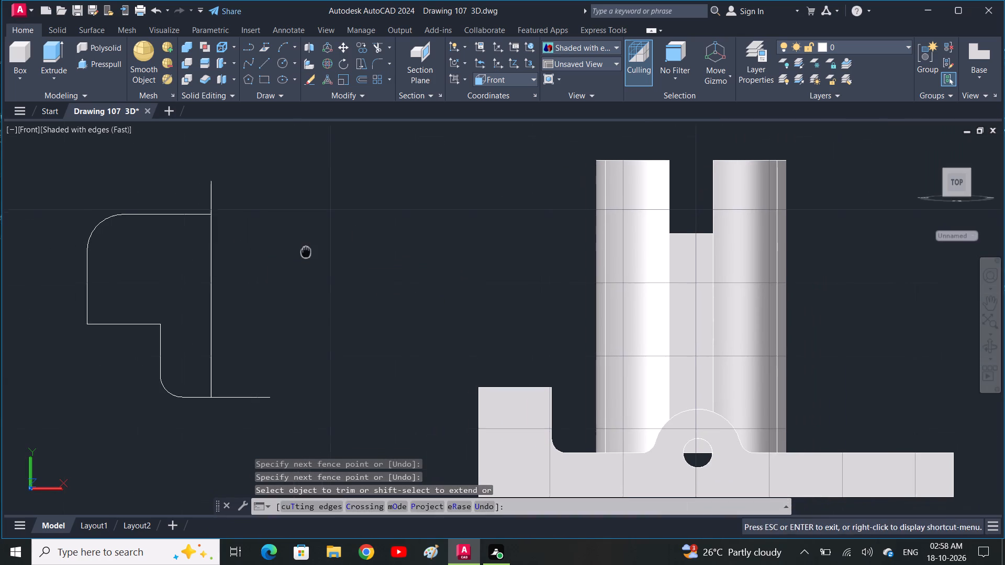
{"action": "middle_click_drag", "start_coordinate": [309, 250], "coordinate": [310, 250]}
{"action": "left_click_drag", "start_coordinate": [276, 277], "coordinate": [234, 448]}
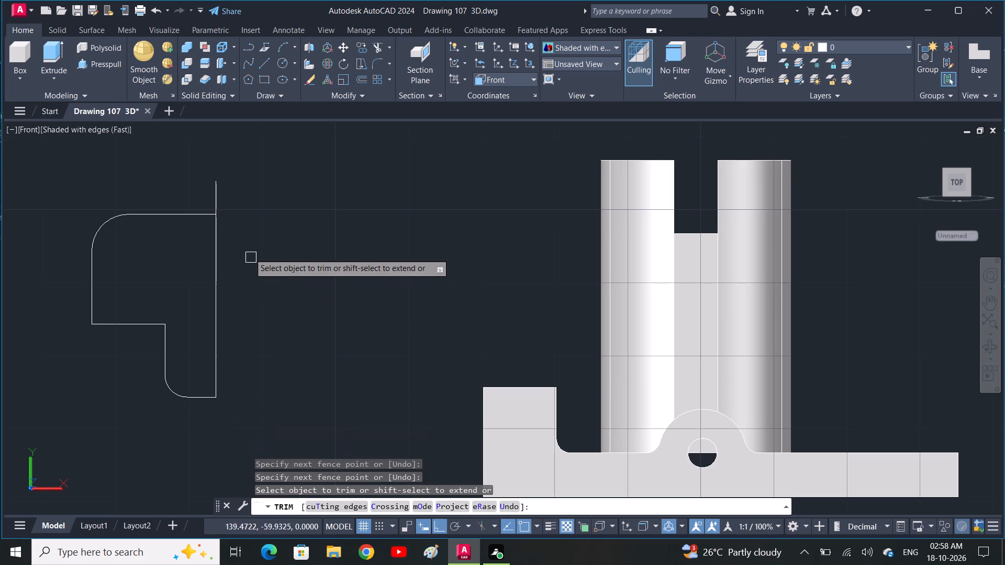
{"action": "key", "text": "Escape"}
{"action": "key", "text": "Escape"}
Fillet the profile's top edge to the short vertical line above it with radius 2.
{"action": "type", "text": "f r 2"}
{"action": "key", "text": "space"}
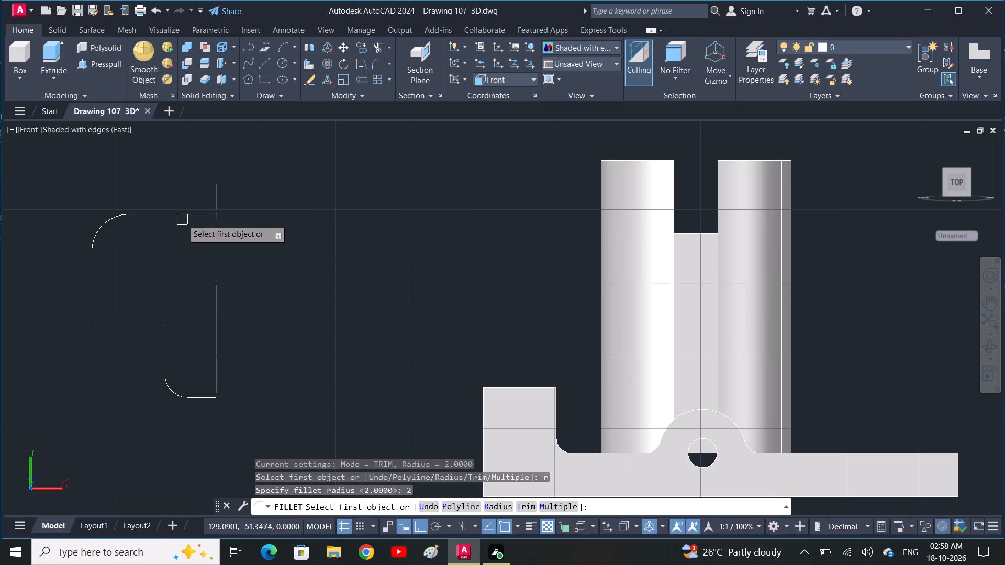
{"action": "left_click", "coordinate": [182, 219]}
{"action": "key", "text": "space"}
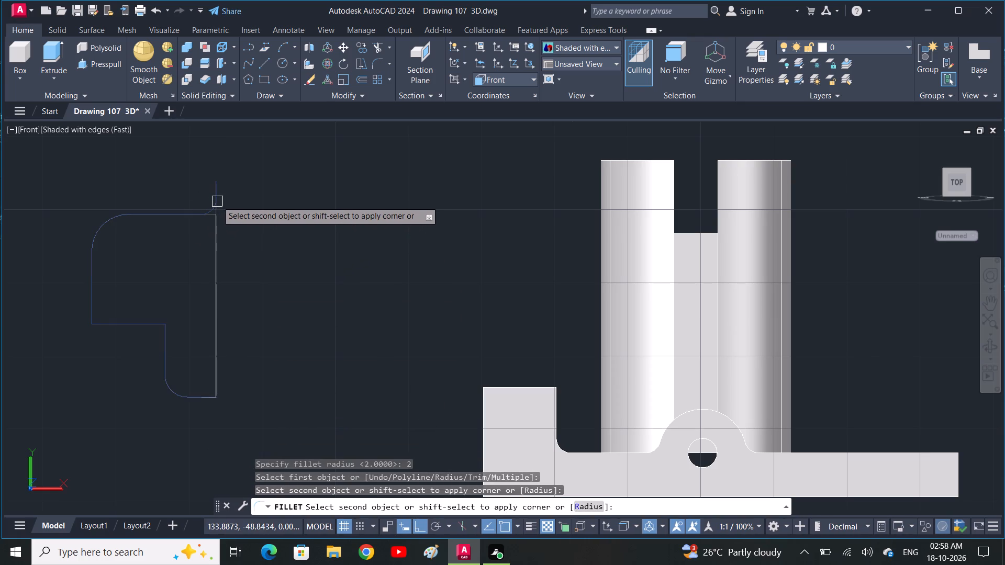
{"action": "left_click", "coordinate": [218, 200]}
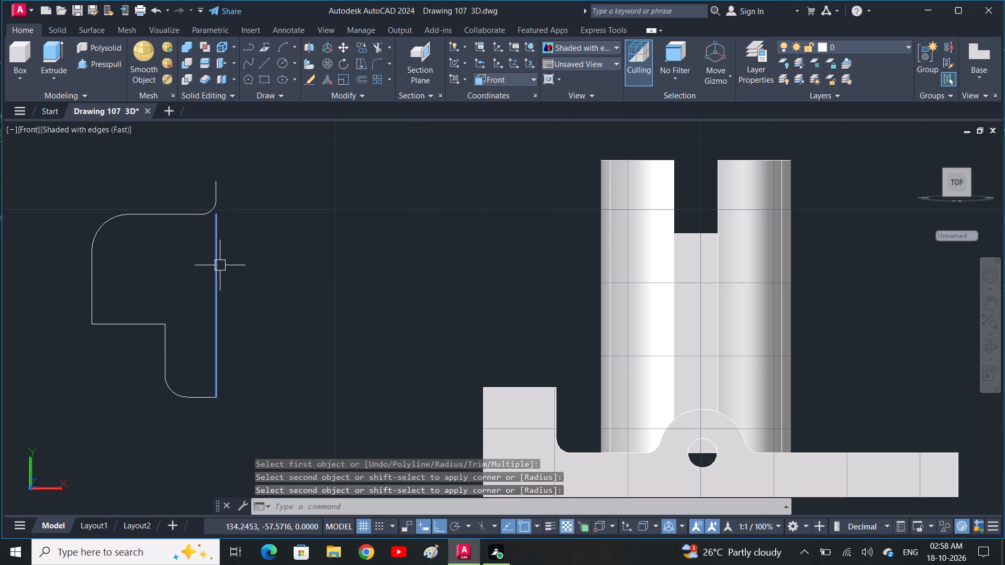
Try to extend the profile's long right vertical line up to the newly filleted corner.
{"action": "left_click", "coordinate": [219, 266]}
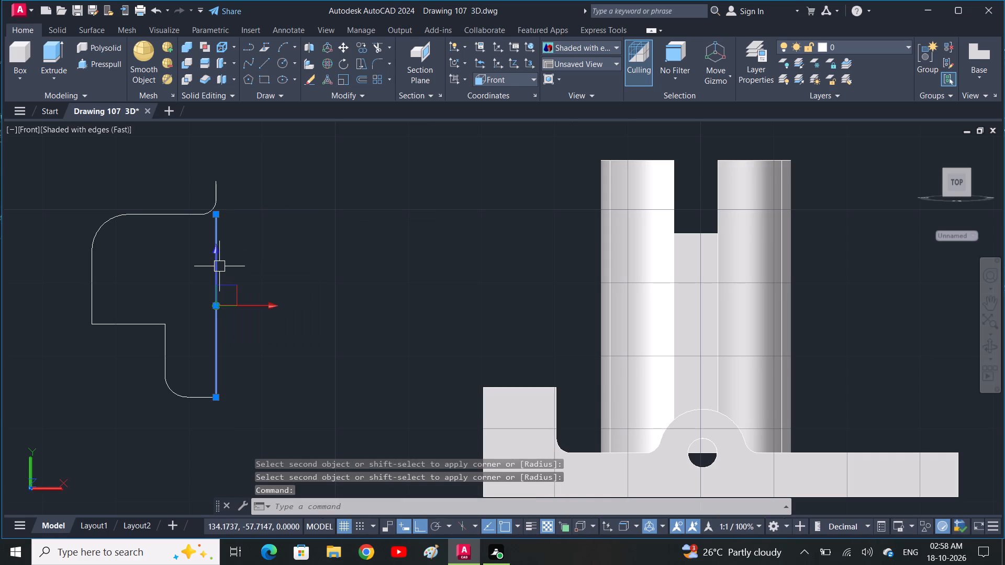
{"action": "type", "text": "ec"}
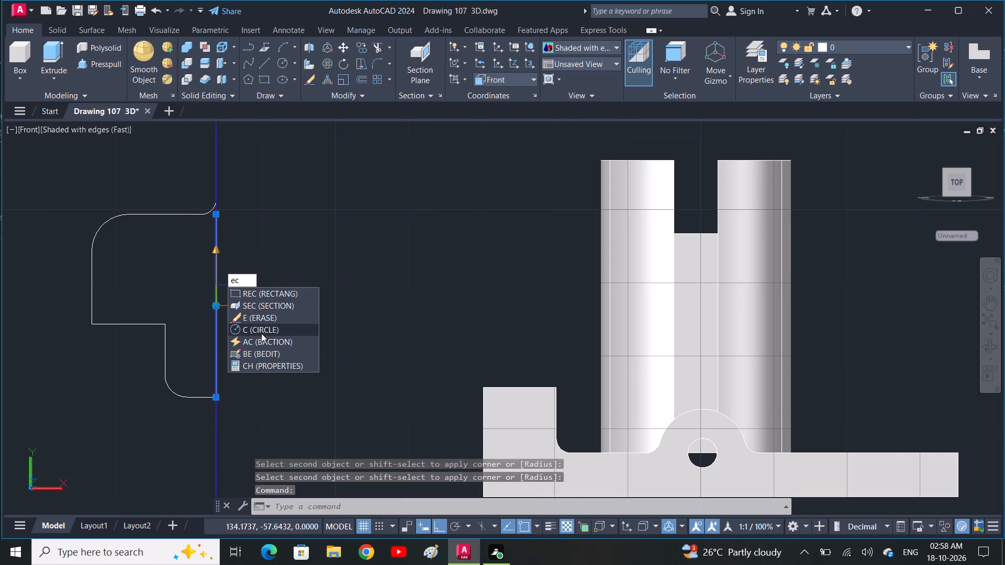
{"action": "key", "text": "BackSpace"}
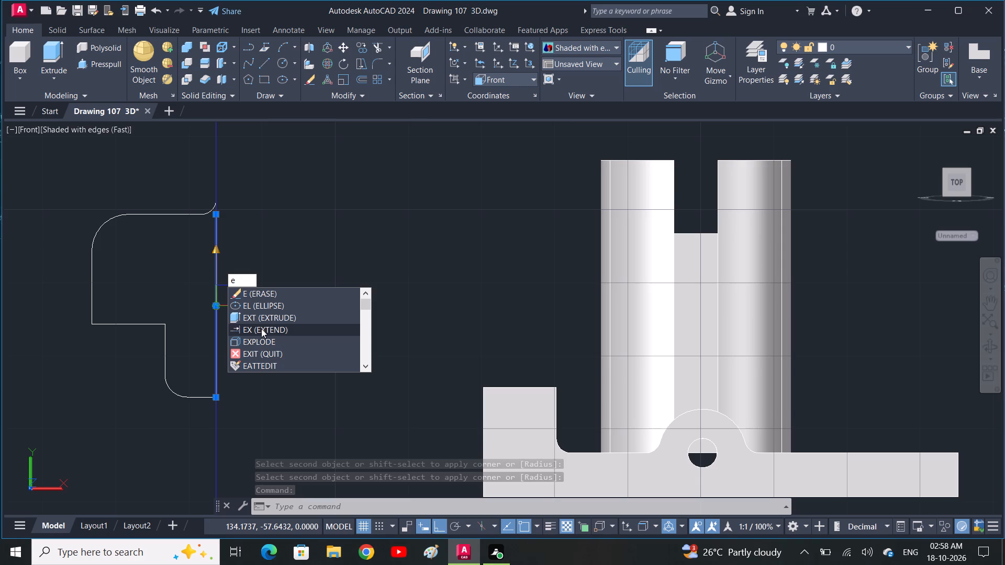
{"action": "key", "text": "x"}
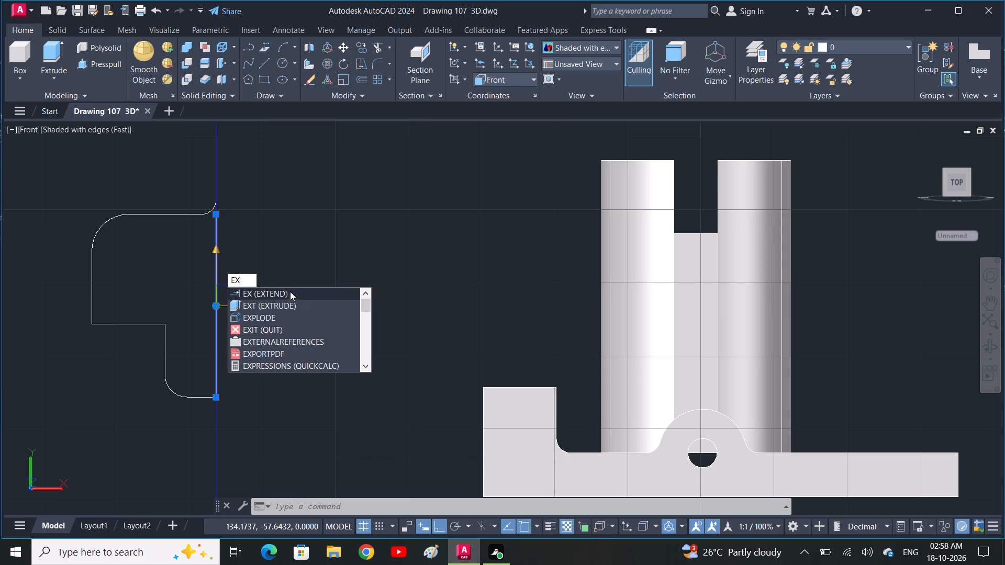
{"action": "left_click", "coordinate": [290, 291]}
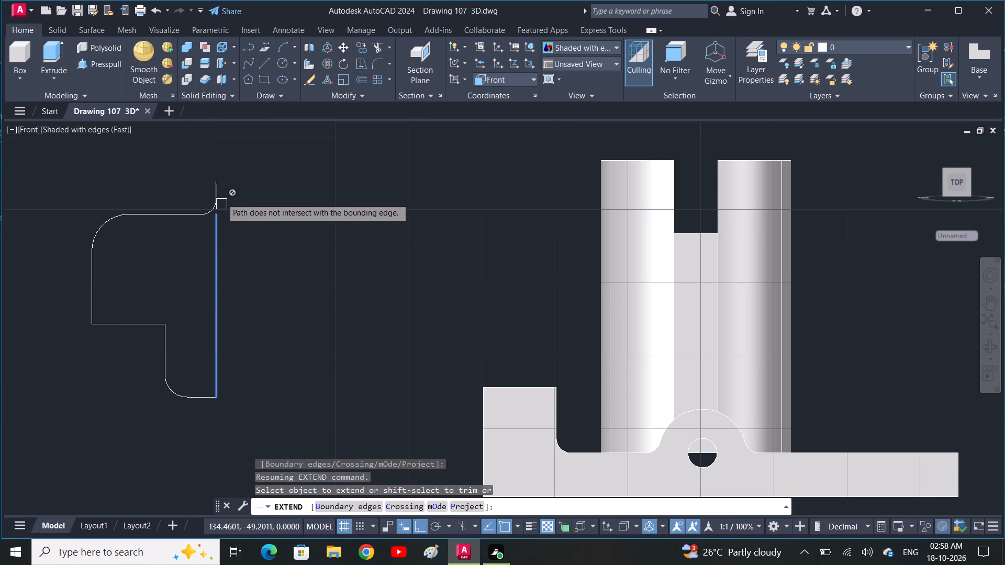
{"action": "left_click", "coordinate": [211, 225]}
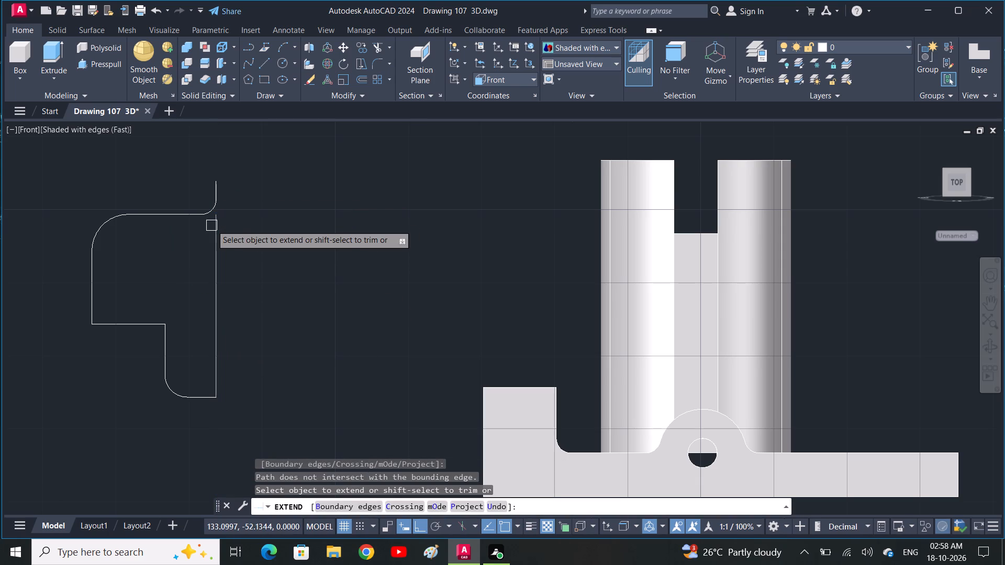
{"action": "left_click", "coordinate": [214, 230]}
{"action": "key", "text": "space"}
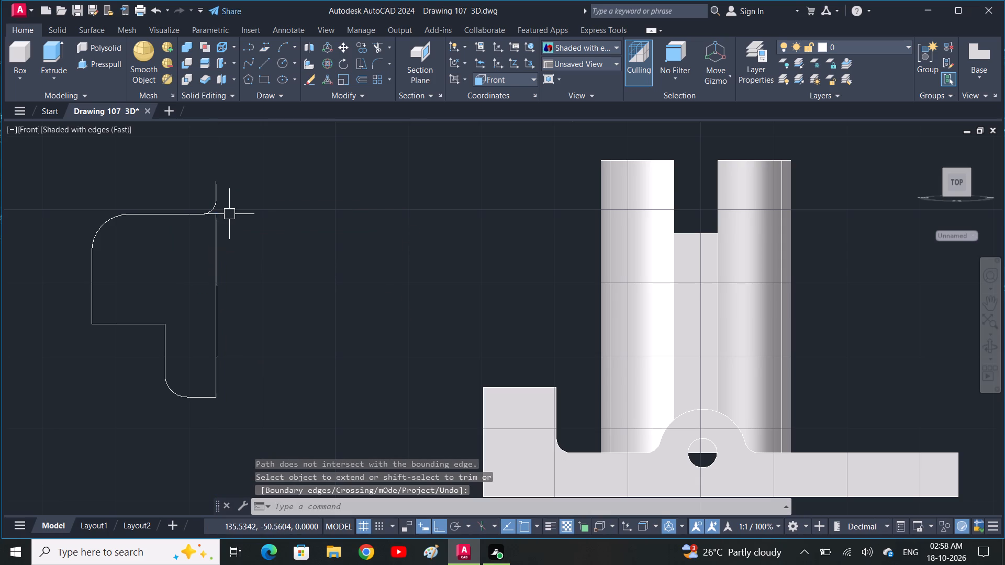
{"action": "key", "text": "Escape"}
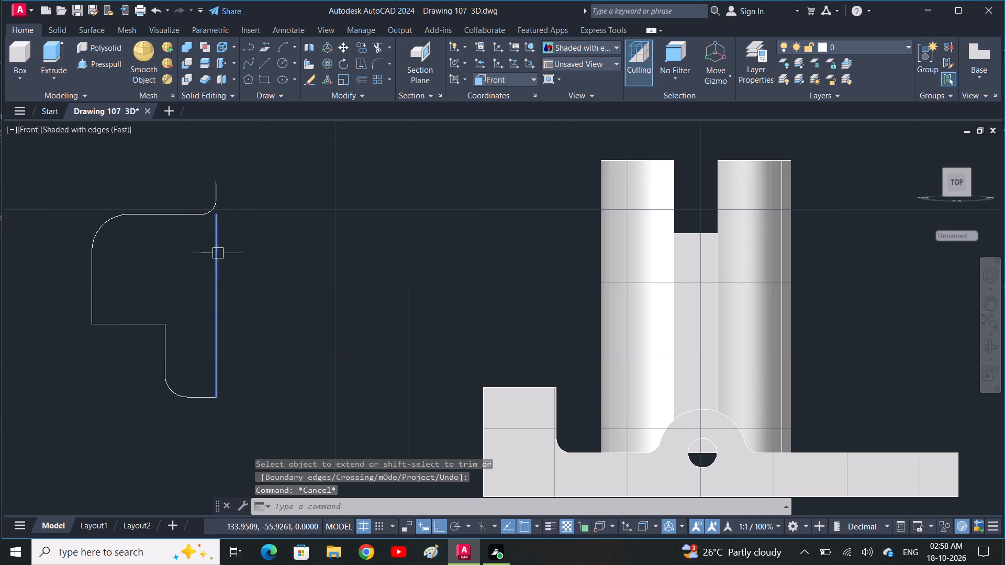
Draw a vertical line about 4.59 units from the top of the profile's long right edge to the end of the short line above.
{"action": "left_click", "coordinate": [217, 256]}
{"action": "type", "text": "l"}
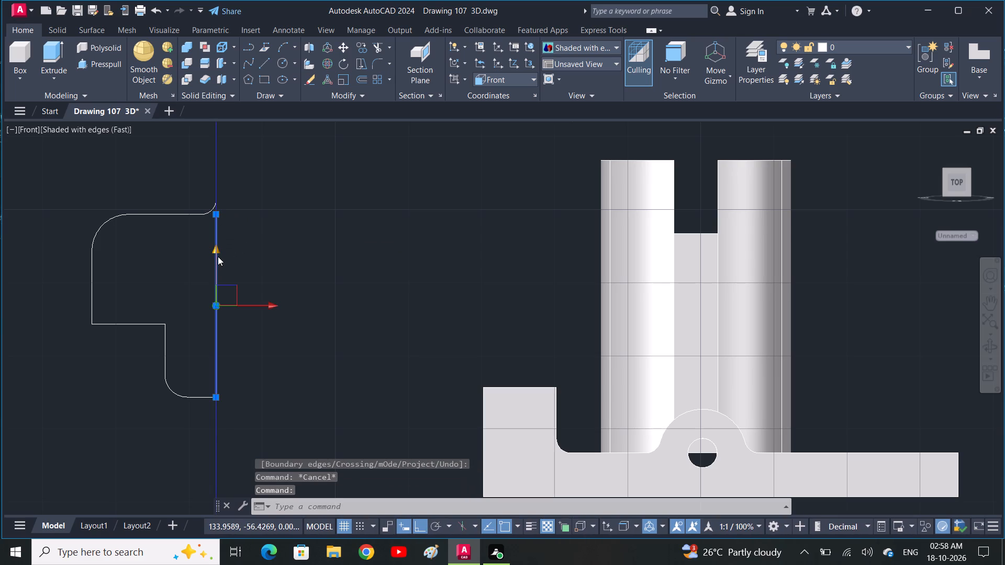
{"action": "key", "text": "space"}
{"action": "left_click", "coordinate": [217, 218]}
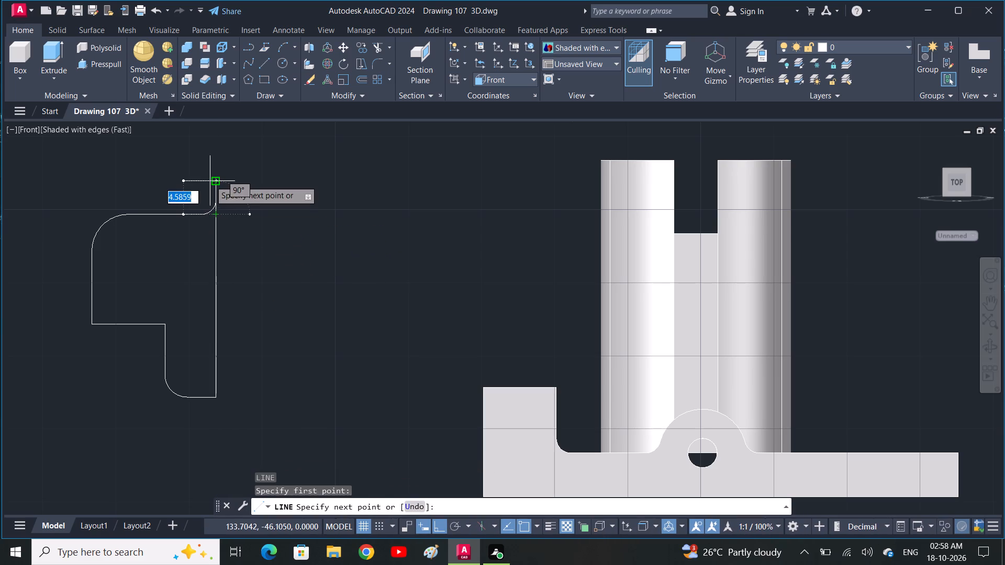
{"action": "left_click", "coordinate": [210, 180]}
{"action": "key", "text": "space"}
Trim away the vertical line portion that projects above the radius 2 fillet arc at the profile's upper right corner.
{"action": "scroll", "coordinate": [222, 275], "scroll_direction": "up", "scroll_amount": 1}
{"action": "scroll", "coordinate": [208, 220], "scroll_direction": "up", "scroll_amount": 1}
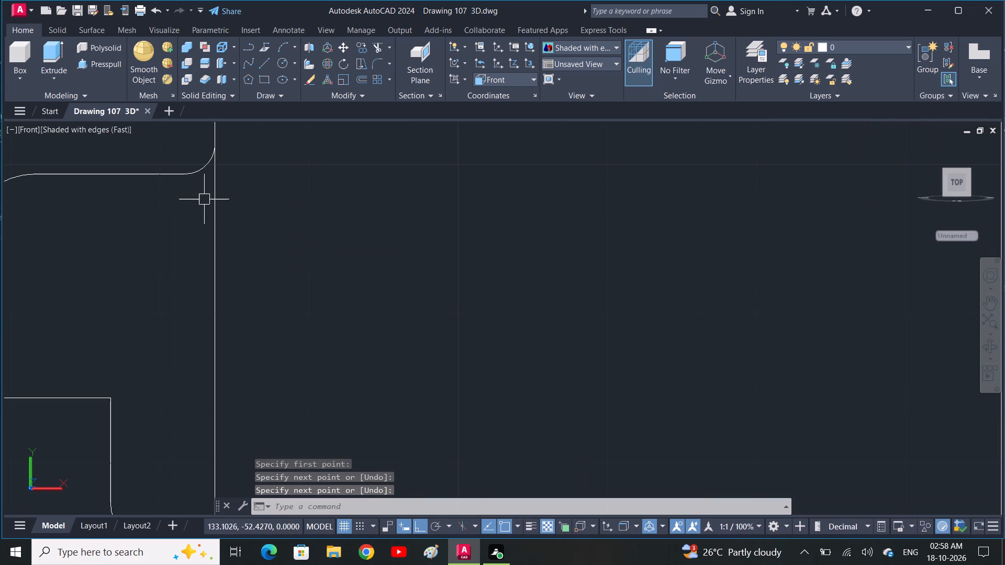
{"action": "middle_click_drag", "start_coordinate": [204, 199], "coordinate": [281, 264]}
{"action": "scroll", "coordinate": [295, 246], "scroll_direction": "up", "scroll_amount": 2}
{"action": "middle_click_drag", "start_coordinate": [297, 244], "coordinate": [350, 321]}
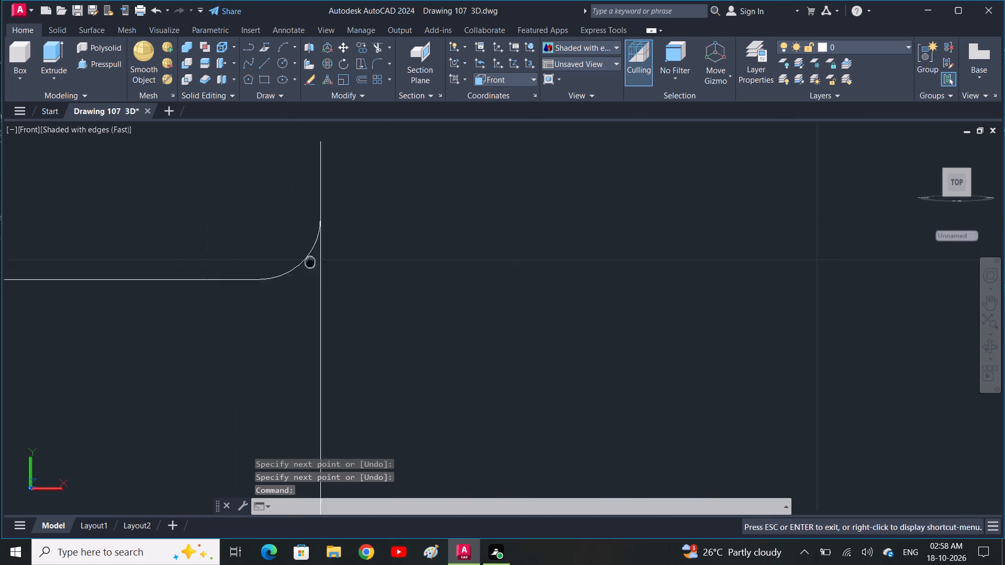
{"action": "middle_click_drag", "start_coordinate": [350, 321], "coordinate": [355, 331]}
{"action": "key", "text": "t"}
{"action": "type", "text": "r"}
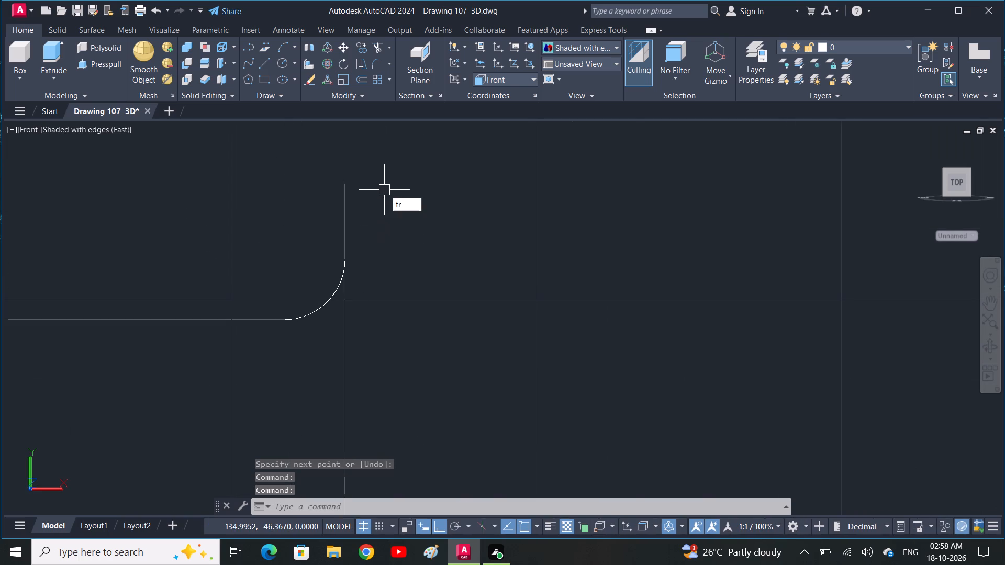
{"action": "key", "text": "space"}
{"action": "left_click_drag", "start_coordinate": [382, 188], "coordinate": [286, 206]}
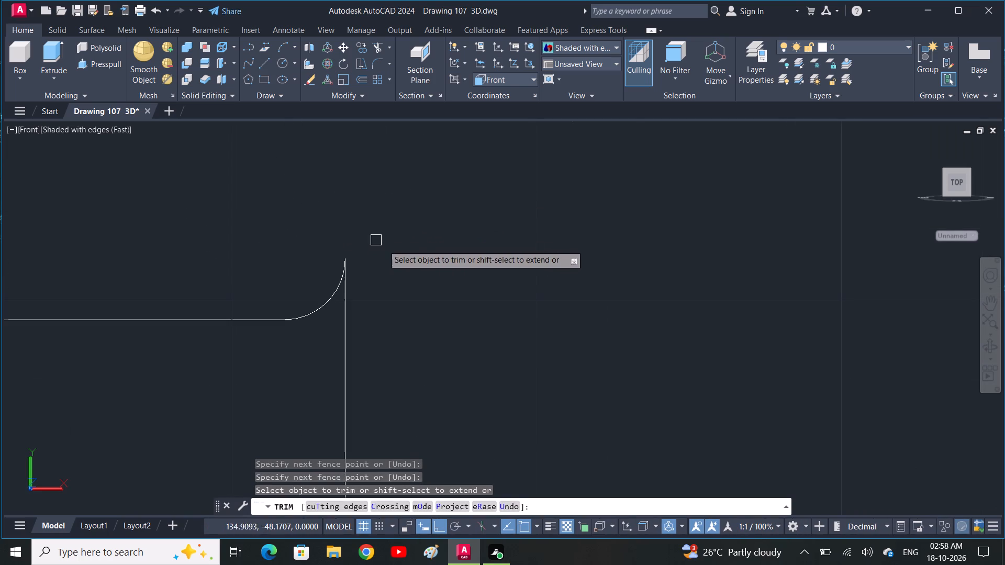
Examine closely the junction where the upper right fillet arc meets the profile's long vertical line.
{"action": "scroll", "coordinate": [342, 284], "scroll_direction": "up", "scroll_amount": 5}
{"action": "scroll", "coordinate": [360, 223], "scroll_direction": "up", "scroll_amount": 2}
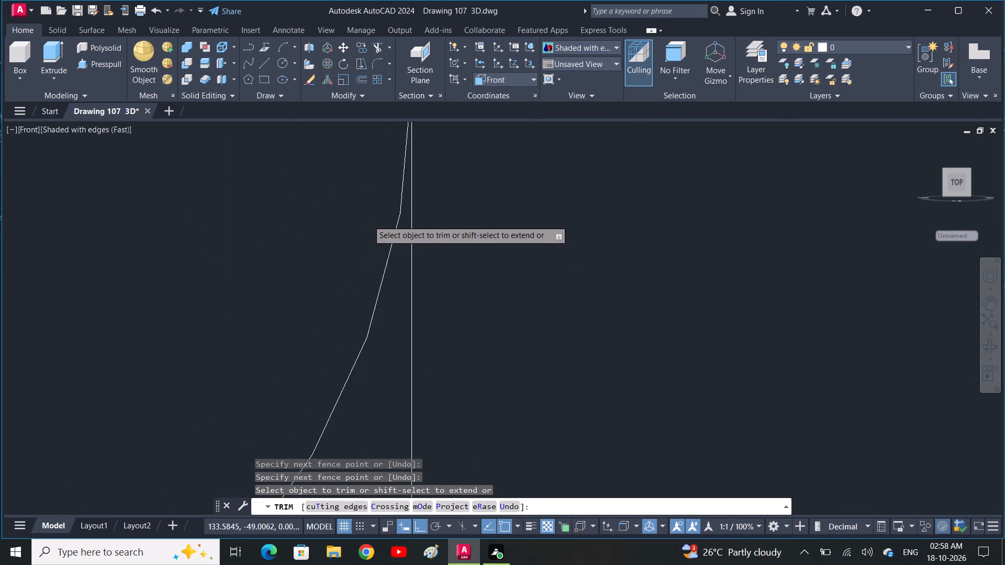
{"action": "scroll", "coordinate": [368, 220], "scroll_direction": "up", "scroll_amount": 1}
{"action": "middle_click_drag", "start_coordinate": [410, 256], "coordinate": [334, 379]}
{"action": "scroll", "coordinate": [349, 219], "scroll_direction": "up", "scroll_amount": 2}
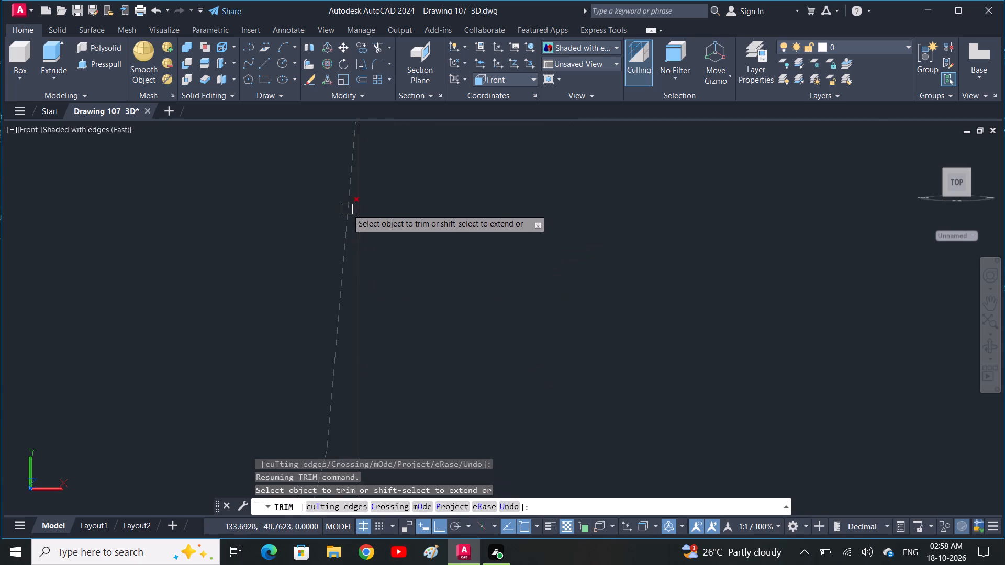
{"action": "scroll", "coordinate": [347, 207], "scroll_direction": "up", "scroll_amount": 1}
{"action": "scroll", "coordinate": [347, 207], "scroll_direction": "down", "scroll_amount": 1}
{"action": "middle_click_drag", "start_coordinate": [334, 251], "coordinate": [325, 365]}
{"action": "scroll", "coordinate": [355, 264], "scroll_direction": "up", "scroll_amount": 3}
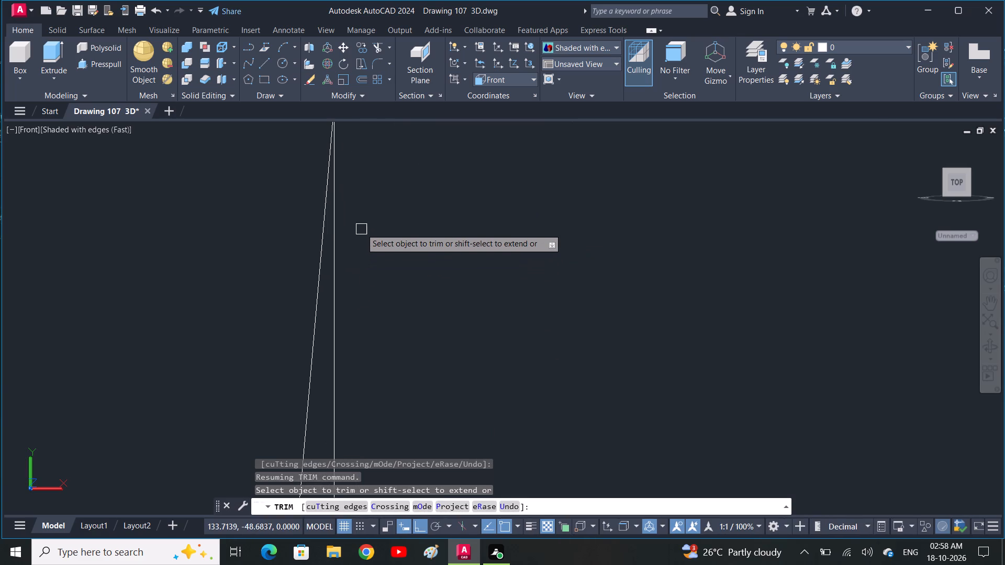
{"action": "middle_click_drag", "start_coordinate": [333, 215], "coordinate": [316, 414]}
{"action": "scroll", "coordinate": [320, 323], "scroll_direction": "up", "scroll_amount": 2}
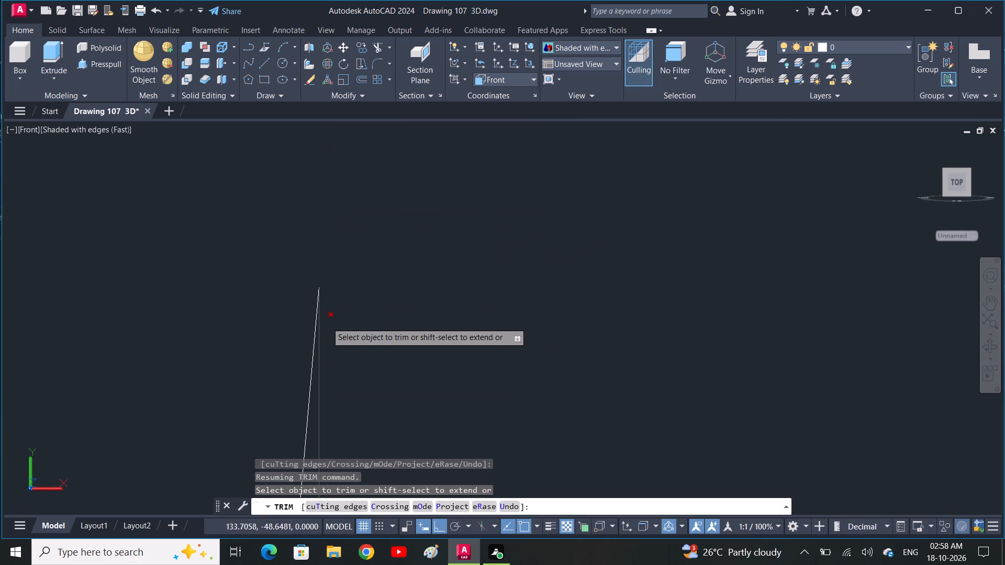
{"action": "scroll", "coordinate": [329, 320], "scroll_direction": "up", "scroll_amount": 4}
{"action": "middle_click_drag", "start_coordinate": [263, 229], "coordinate": [321, 317]}
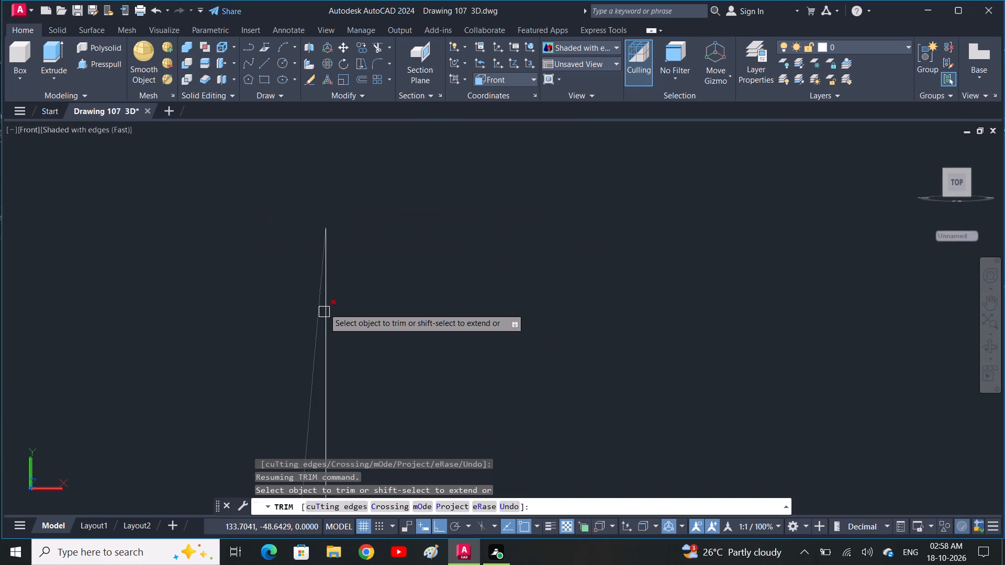
{"action": "scroll", "coordinate": [330, 292], "scroll_direction": "up", "scroll_amount": 4}
{"action": "middle_click_drag", "start_coordinate": [322, 259], "coordinate": [382, 460]}
{"action": "scroll", "coordinate": [371, 330], "scroll_direction": "up", "scroll_amount": 3}
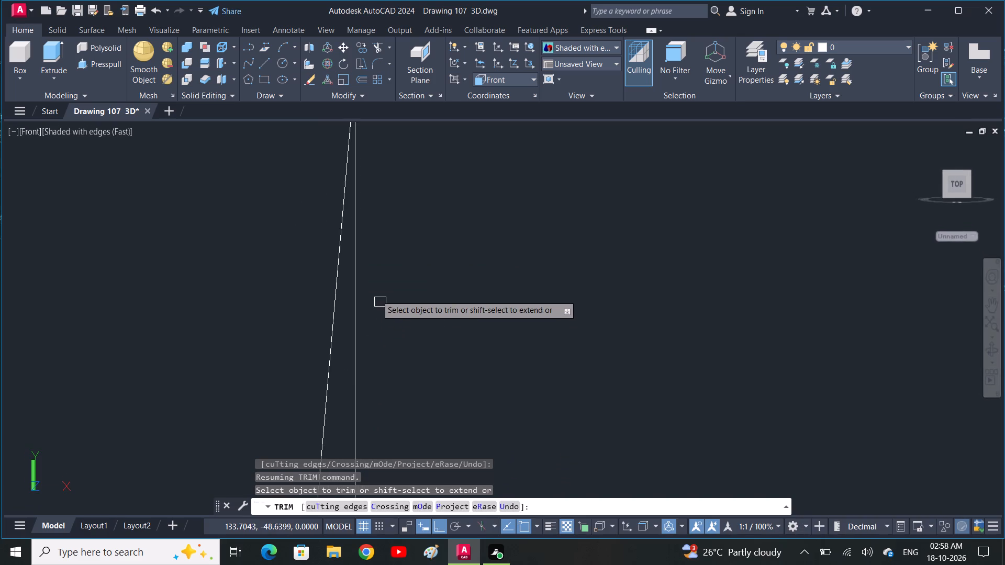
{"action": "middle_click_drag", "start_coordinate": [385, 336], "coordinate": [423, 477]}
{"action": "scroll", "coordinate": [404, 315], "scroll_direction": "up", "scroll_amount": 3}
{"action": "middle_click_drag", "start_coordinate": [392, 320], "coordinate": [423, 451]}
{"action": "scroll", "coordinate": [386, 212], "scroll_direction": "up", "scroll_amount": 1}
{"action": "middle_click_drag", "start_coordinate": [387, 223], "coordinate": [377, 488]}
{"action": "scroll", "coordinate": [388, 377], "scroll_direction": "up", "scroll_amount": 4}
{"action": "middle_click_drag", "start_coordinate": [389, 326], "coordinate": [404, 377]}
{"action": "scroll", "coordinate": [427, 338], "scroll_direction": "down", "scroll_amount": 2}
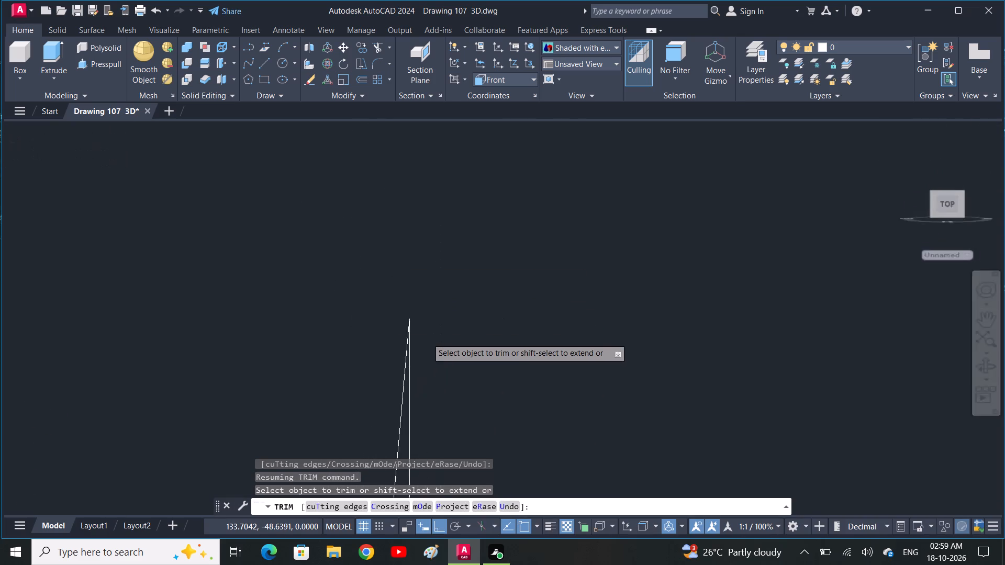
{"action": "scroll", "coordinate": [427, 338], "scroll_direction": "down", "scroll_amount": 17}
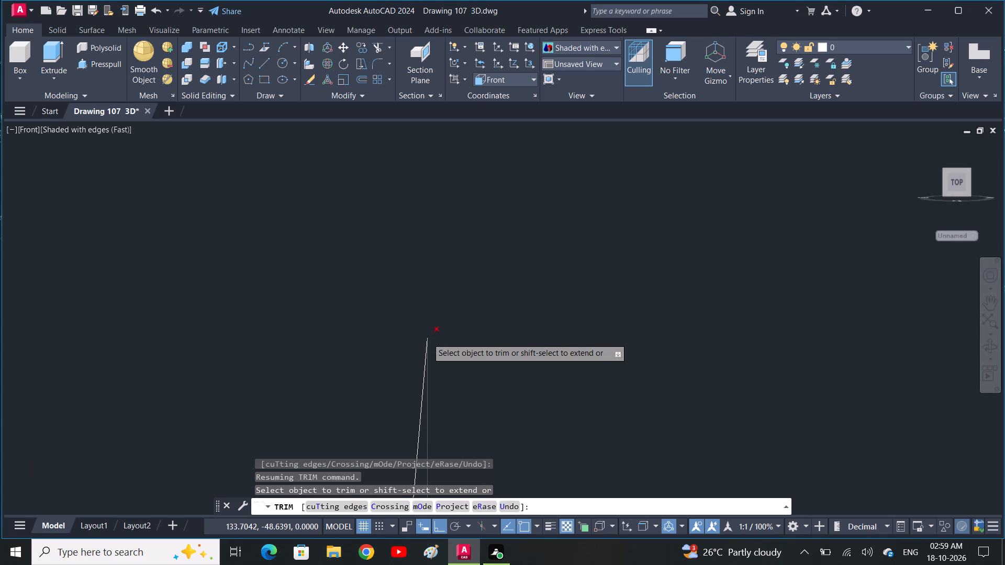
{"action": "scroll", "coordinate": [427, 338], "scroll_direction": "down", "scroll_amount": 13}
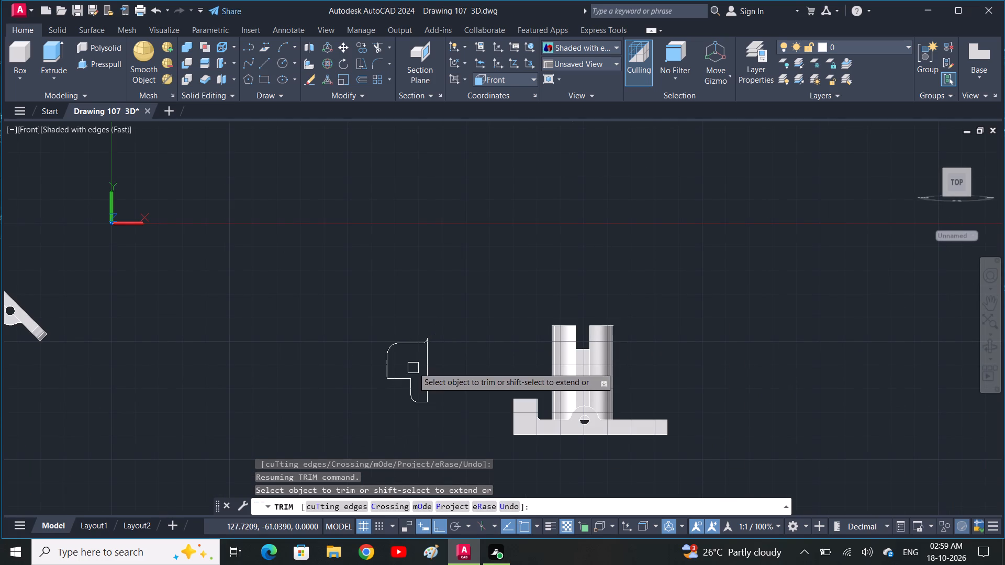
{"action": "key", "text": "Escape"}
{"action": "key", "text": "Escape"}
Move the whole stepped profile by its outer step corner onto the top outer corner of the base's raised end block.
{"action": "left_click", "coordinate": [433, 420]}
{"action": "left_click", "coordinate": [382, 329]}
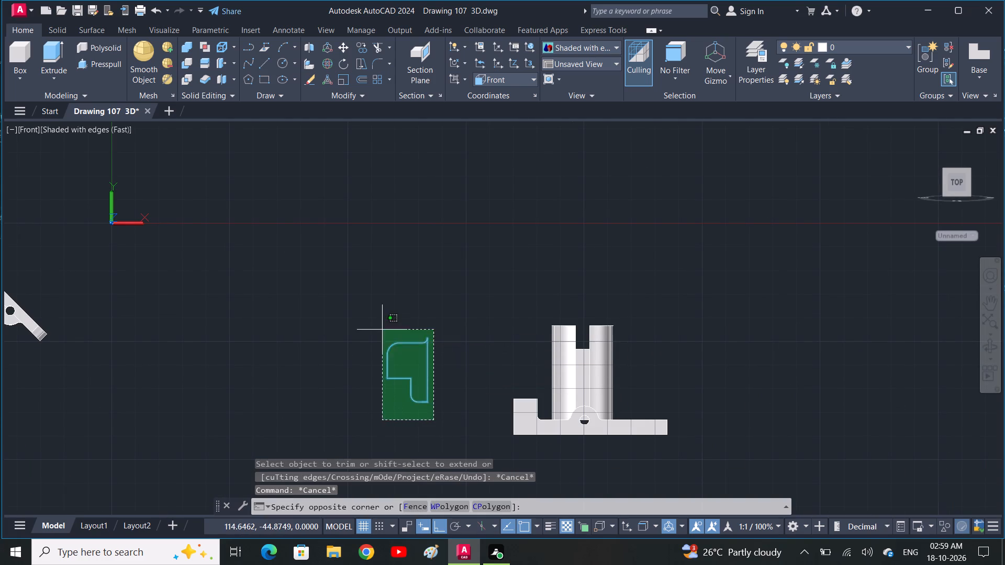
{"action": "key", "text": "m"}
{"action": "key", "text": "space"}
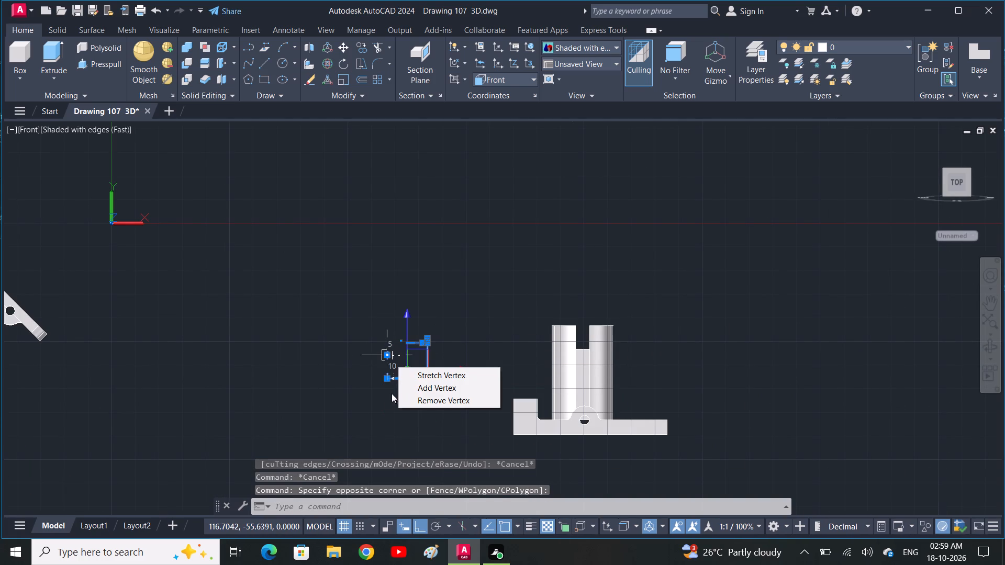
{"action": "key", "text": "Escape"}
{"action": "left_click", "coordinate": [441, 433]}
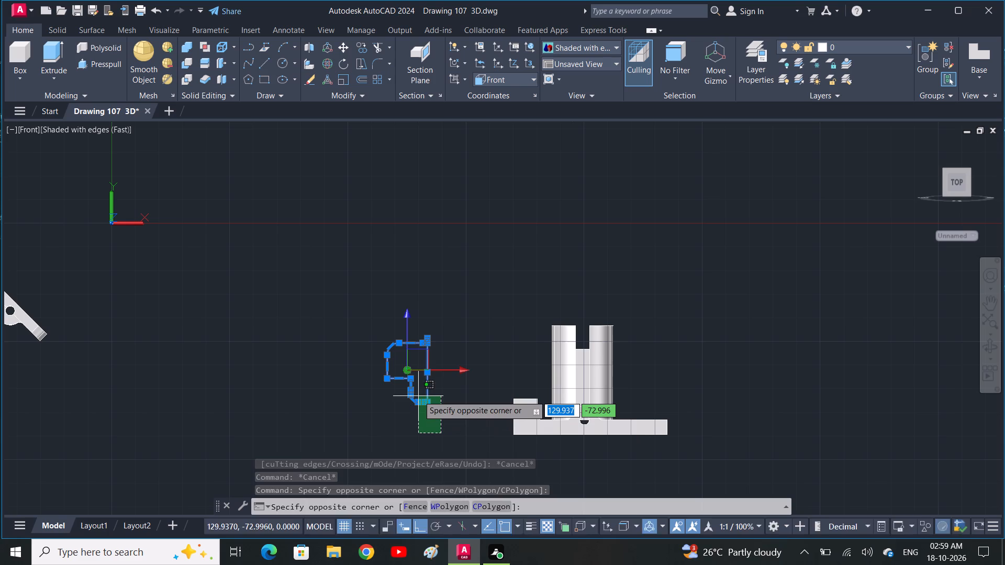
{"action": "key", "text": "Escape"}
{"action": "type", "text": "m"}
{"action": "key", "text": "space"}
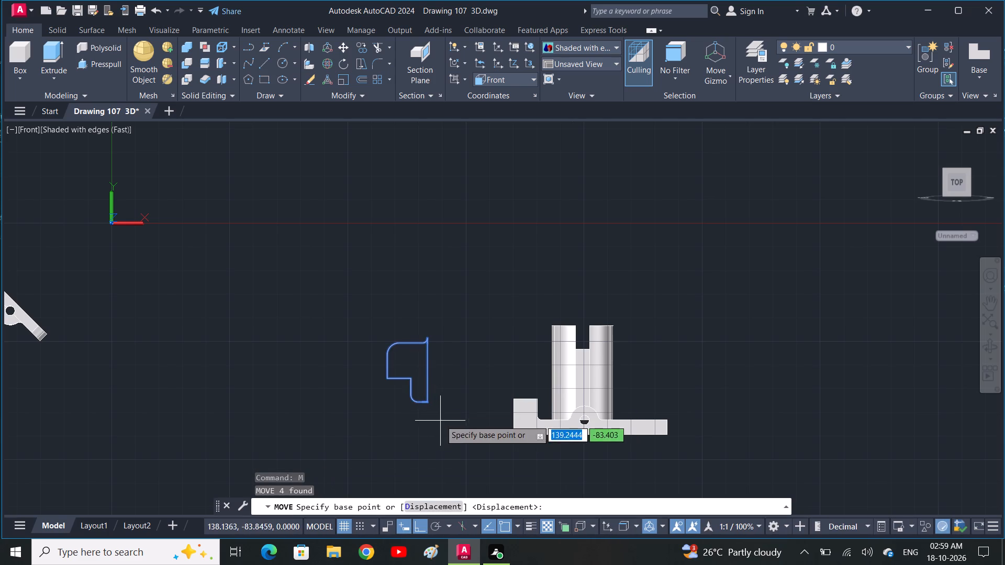
{"action": "left_click", "coordinate": [388, 378]}
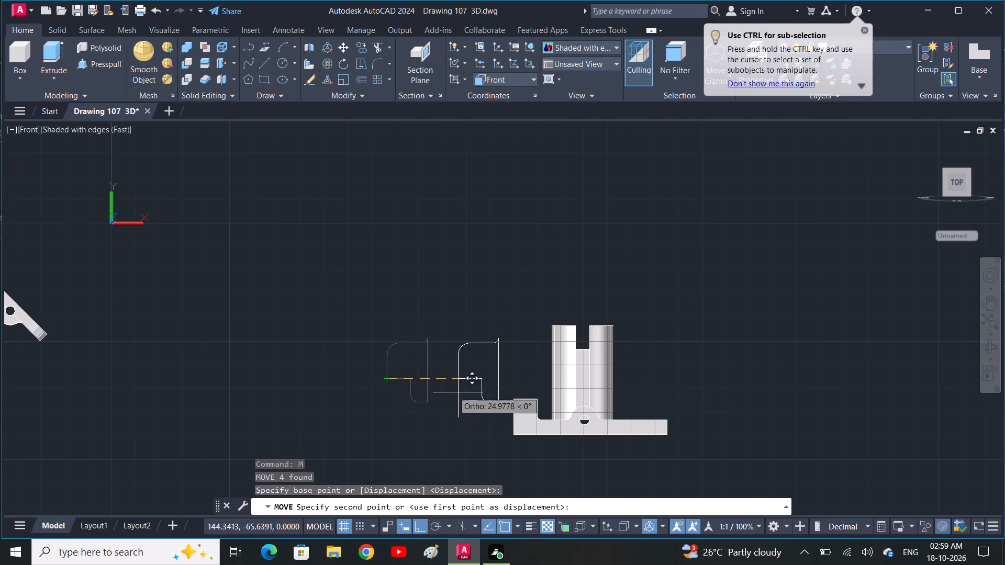
{"action": "left_click", "coordinate": [513, 398]}
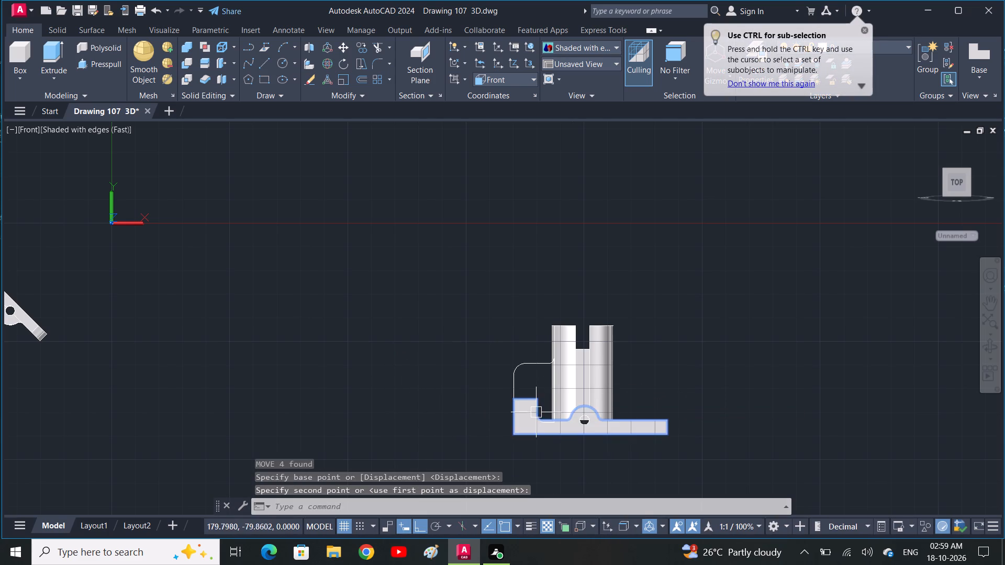
Presspull the area enclosed by the stepped profile to a height of 15 to make a solid.
{"action": "scroll", "coordinate": [537, 409], "scroll_direction": "up", "scroll_amount": 3}
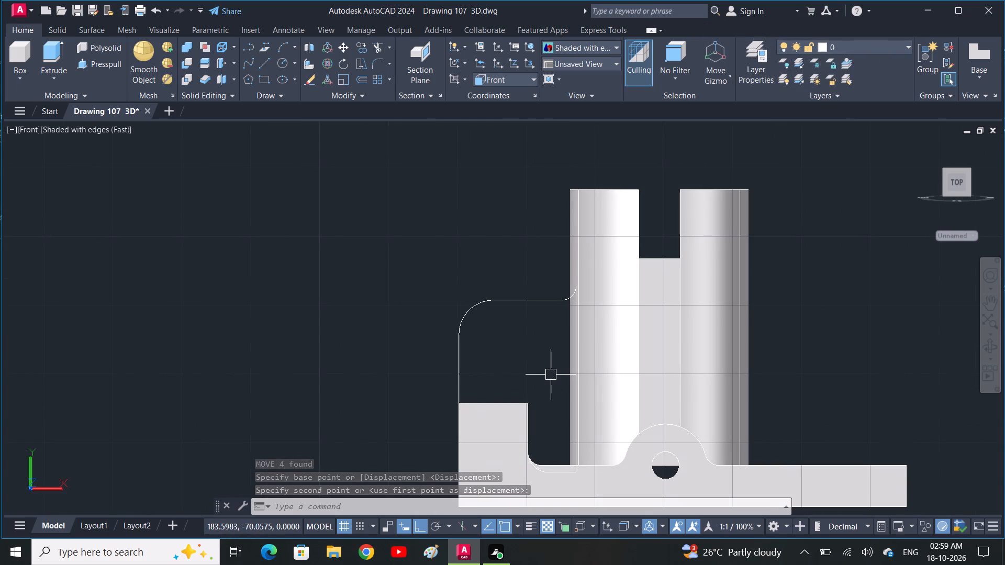
{"action": "left_click", "coordinate": [92, 61]}
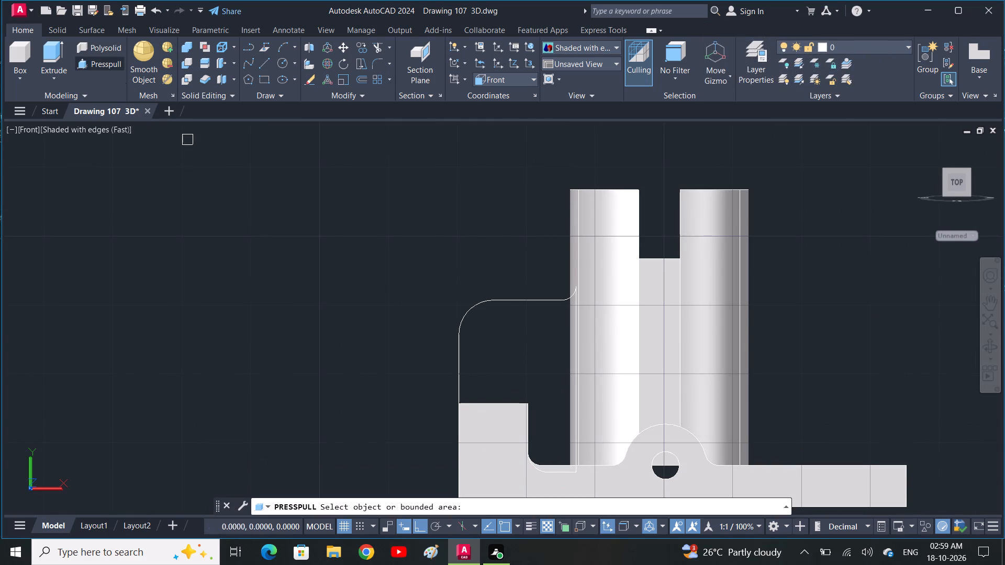
{"action": "scroll", "coordinate": [440, 279], "scroll_direction": "up", "scroll_amount": 1, "text": "shift"}
{"action": "middle_click_drag", "start_coordinate": [440, 279], "coordinate": [472, 317], "text": "shift"}
{"action": "scroll", "coordinate": [484, 327], "scroll_direction": "down", "scroll_amount": 2}
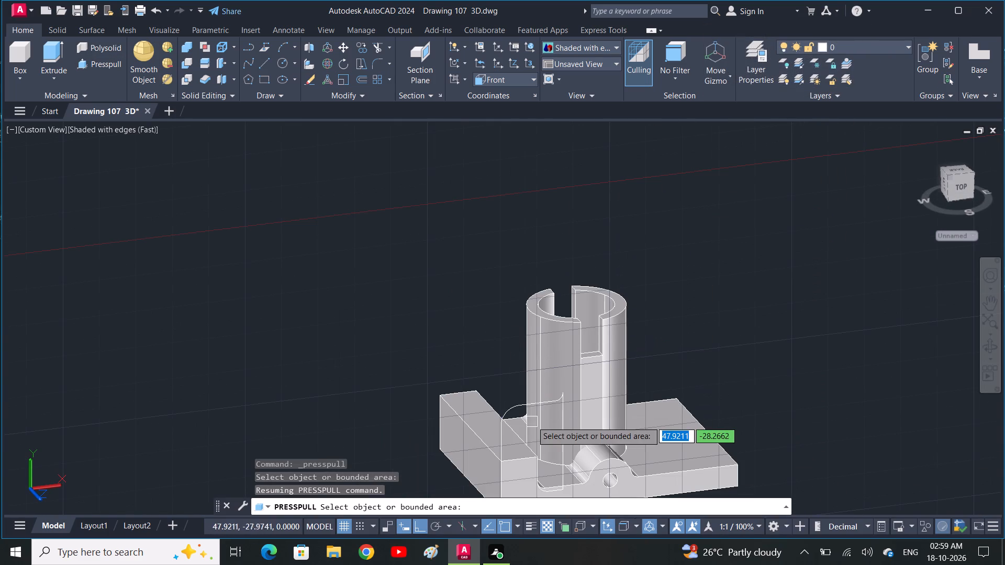
{"action": "left_click", "coordinate": [532, 424]}
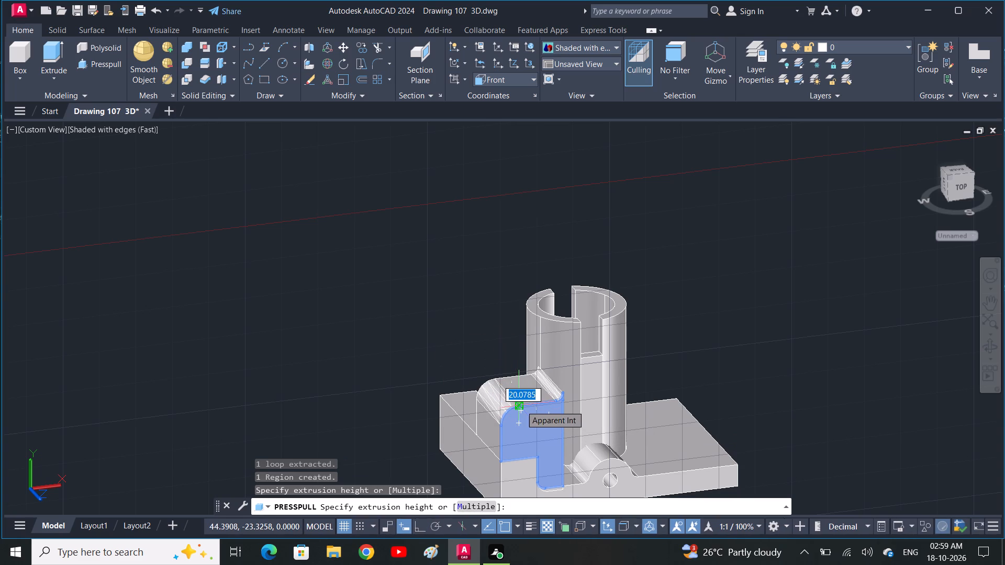
{"action": "type", "text": "15"}
{"action": "key", "text": "space"}
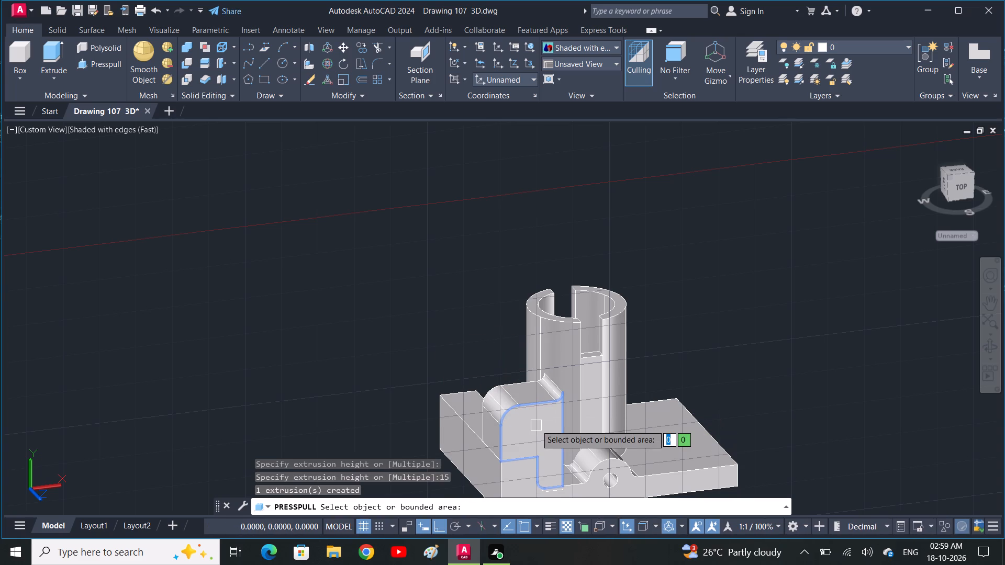
{"action": "key", "text": "Escape"}
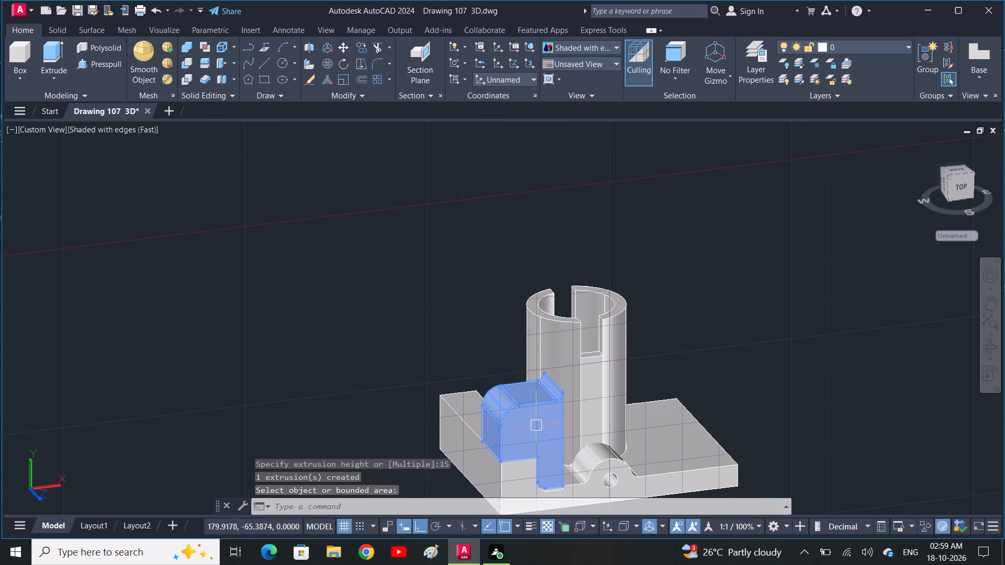
Move the new stepped solid 17.5 units back, from its lower outer edge's midpoint to the midpoint of the raised block's top outer edge.
{"action": "left_click", "coordinate": [536, 425]}
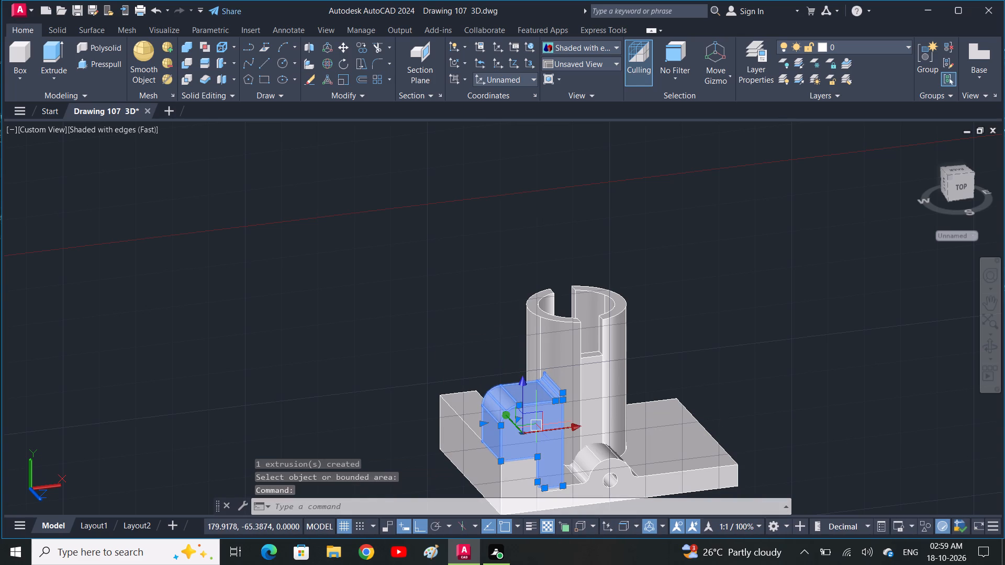
{"action": "type", "text": "m"}
{"action": "key", "text": "space"}
{"action": "middle_click_drag", "start_coordinate": [532, 430], "coordinate": [419, 364]}
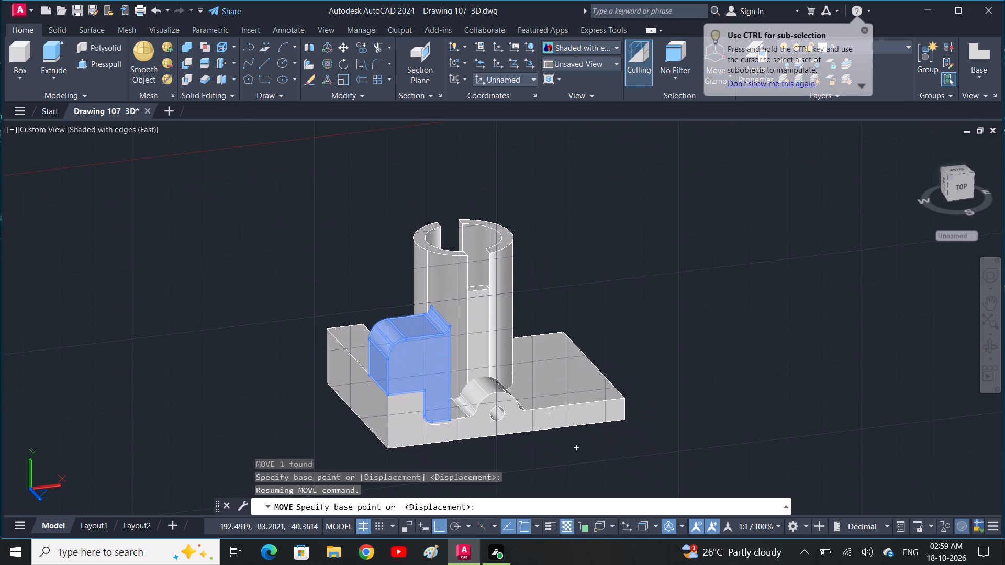
{"action": "scroll", "coordinate": [398, 371], "scroll_direction": "down", "scroll_amount": 1, "text": "shift"}
{"action": "middle_click_drag", "start_coordinate": [398, 371], "coordinate": [439, 369], "text": "shift"}
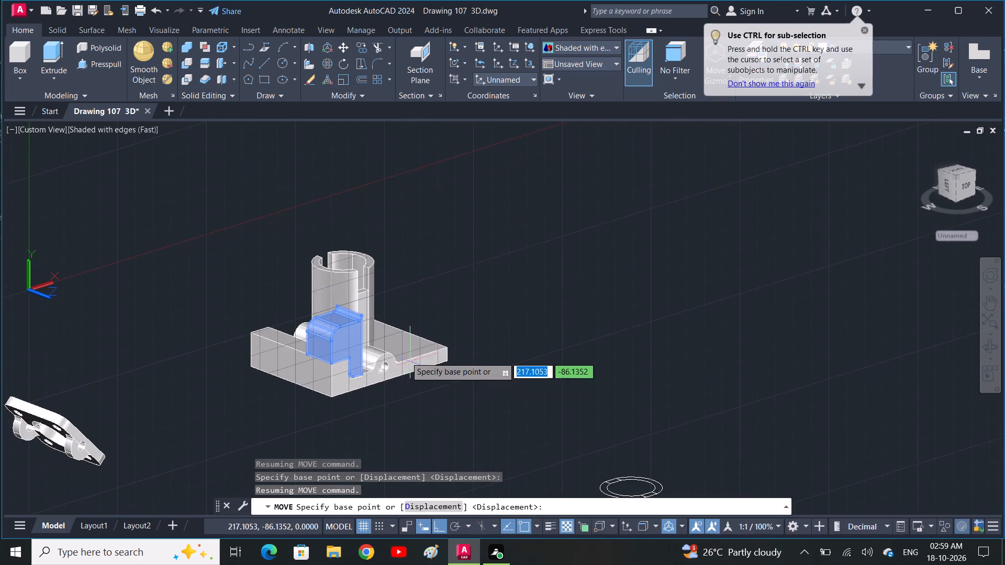
{"action": "scroll", "coordinate": [390, 346], "scroll_direction": "up", "scroll_amount": 2}
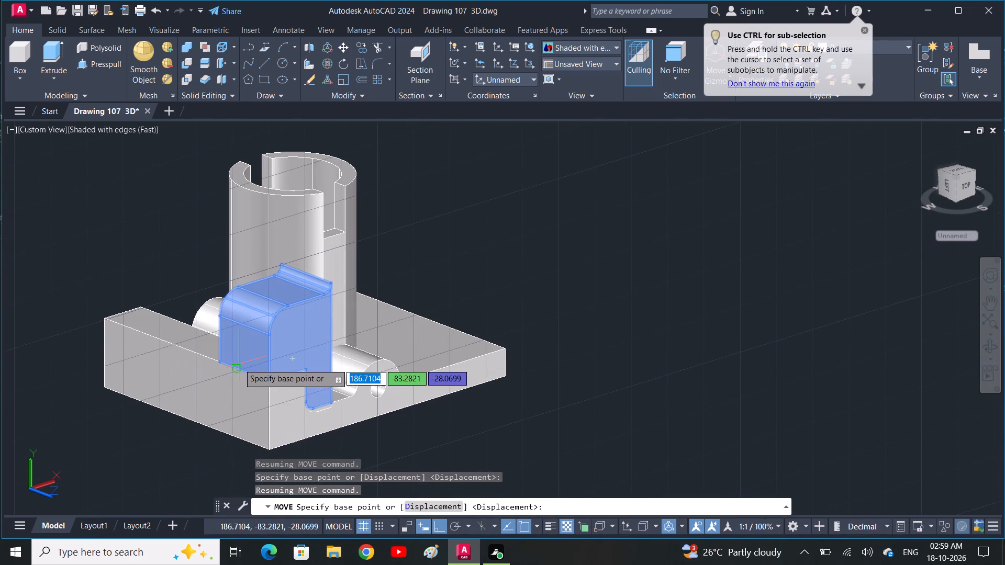
{"action": "scroll", "coordinate": [240, 365], "scroll_direction": "up", "scroll_amount": 5}
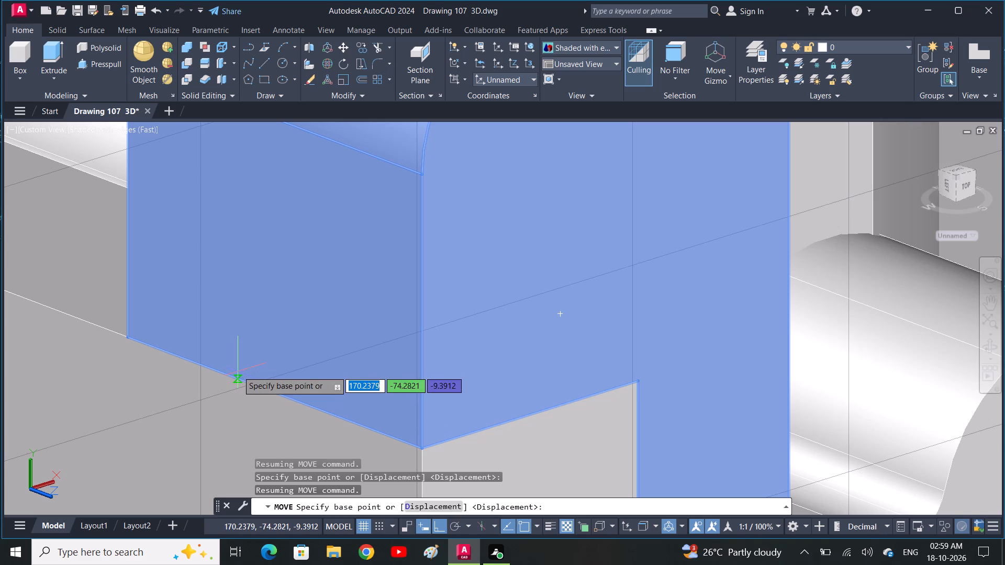
{"action": "left_click", "coordinate": [275, 389]}
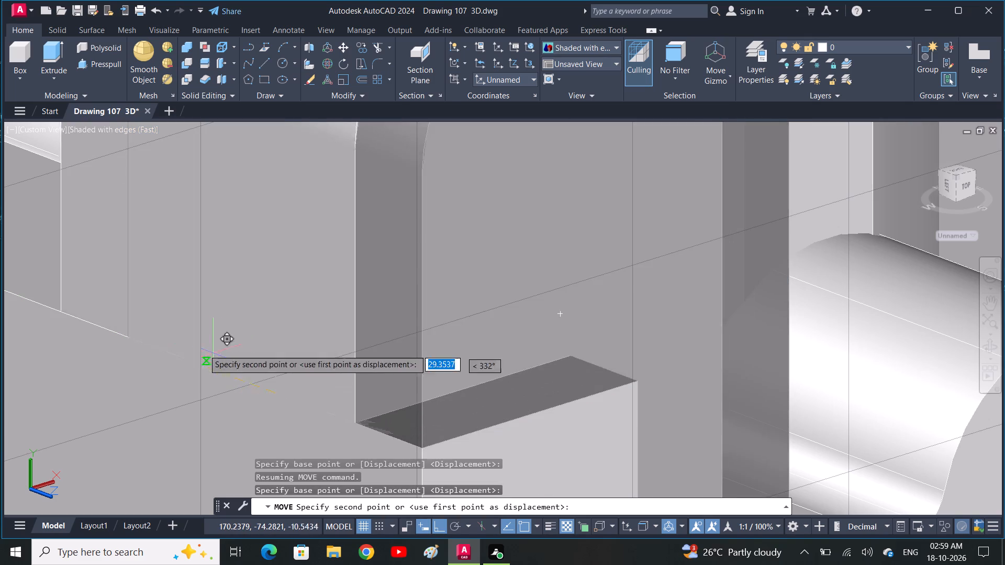
{"action": "scroll", "coordinate": [161, 334], "scroll_direction": "down", "scroll_amount": 2}
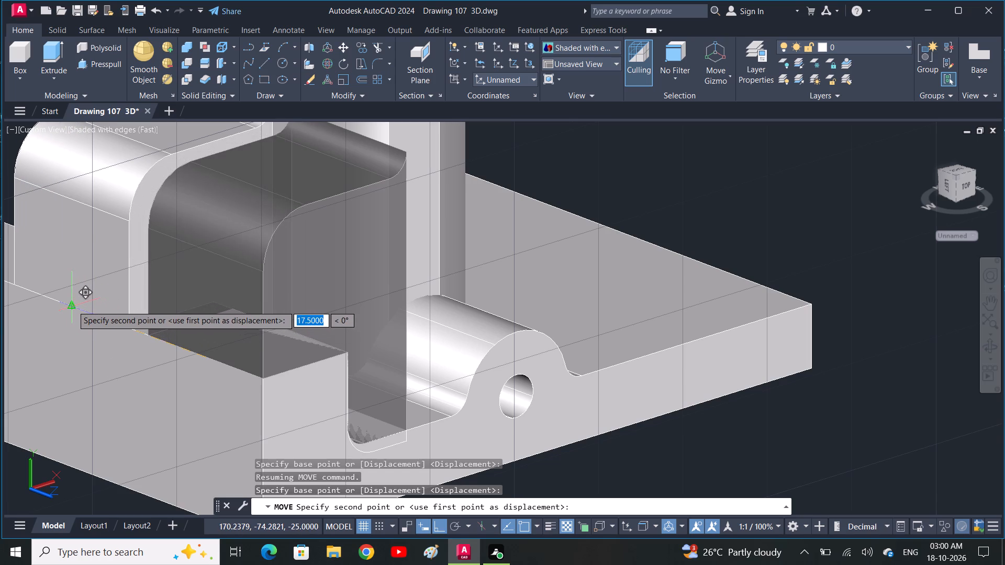
{"action": "left_click", "coordinate": [72, 306]}
{"action": "scroll", "coordinate": [169, 315], "scroll_direction": "down", "scroll_amount": 2}
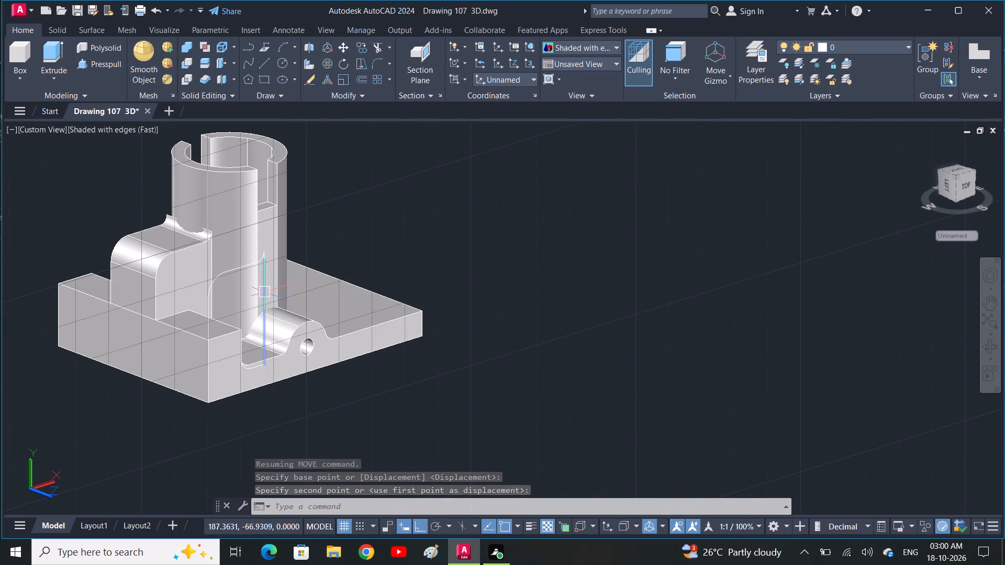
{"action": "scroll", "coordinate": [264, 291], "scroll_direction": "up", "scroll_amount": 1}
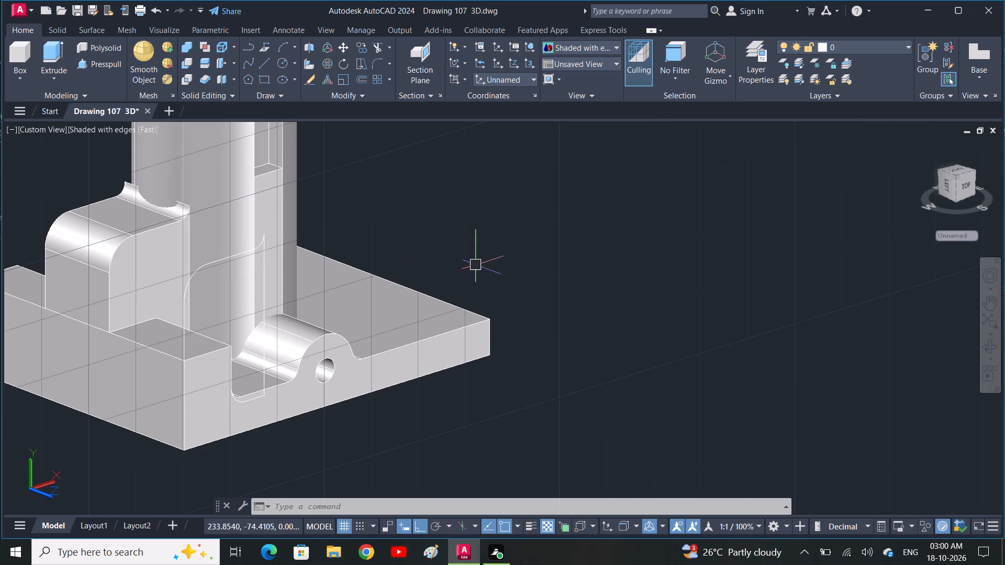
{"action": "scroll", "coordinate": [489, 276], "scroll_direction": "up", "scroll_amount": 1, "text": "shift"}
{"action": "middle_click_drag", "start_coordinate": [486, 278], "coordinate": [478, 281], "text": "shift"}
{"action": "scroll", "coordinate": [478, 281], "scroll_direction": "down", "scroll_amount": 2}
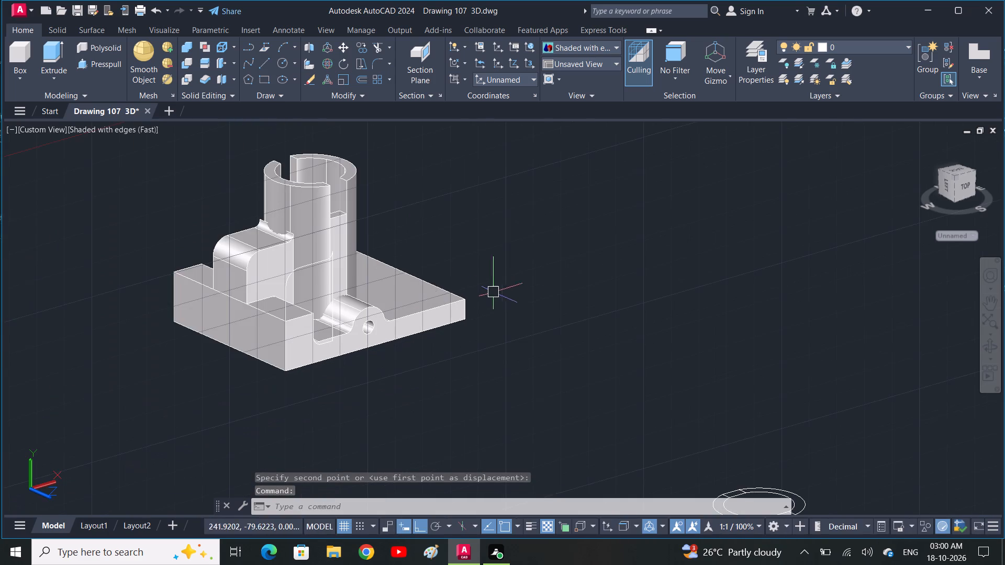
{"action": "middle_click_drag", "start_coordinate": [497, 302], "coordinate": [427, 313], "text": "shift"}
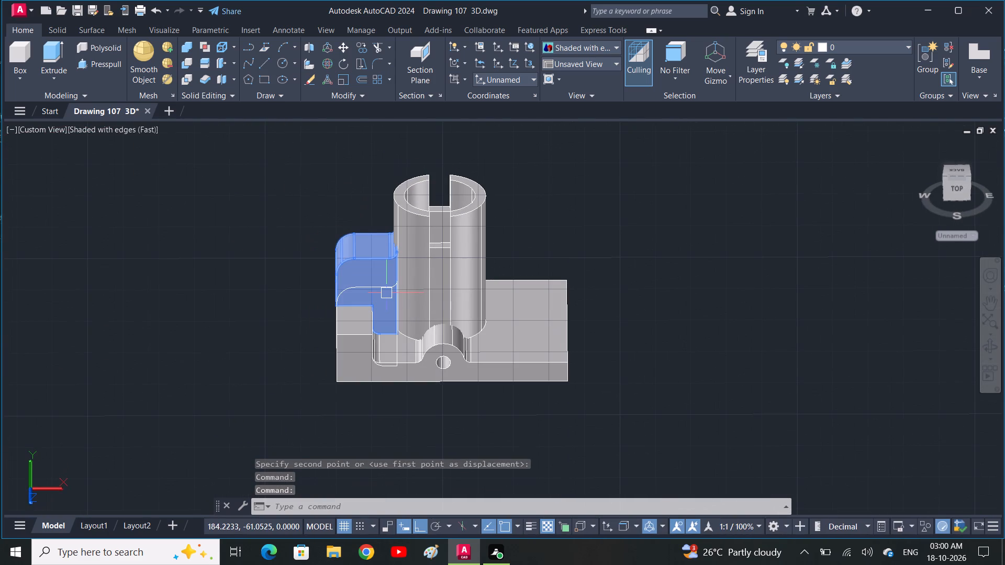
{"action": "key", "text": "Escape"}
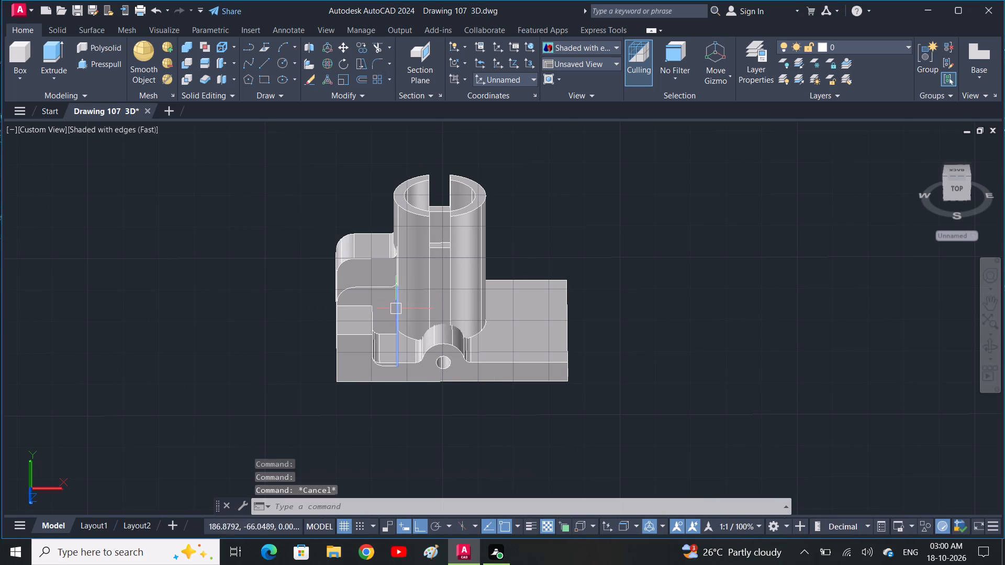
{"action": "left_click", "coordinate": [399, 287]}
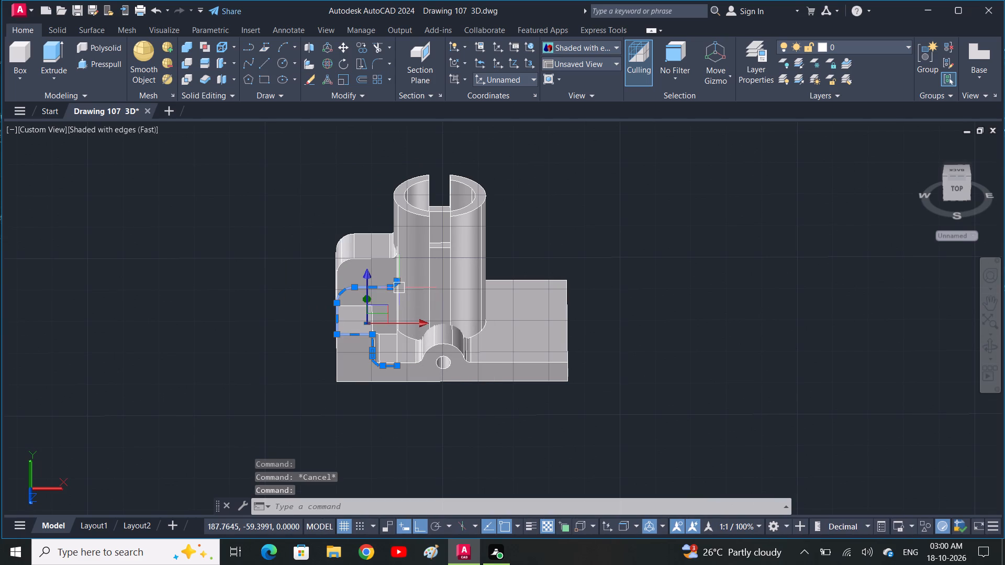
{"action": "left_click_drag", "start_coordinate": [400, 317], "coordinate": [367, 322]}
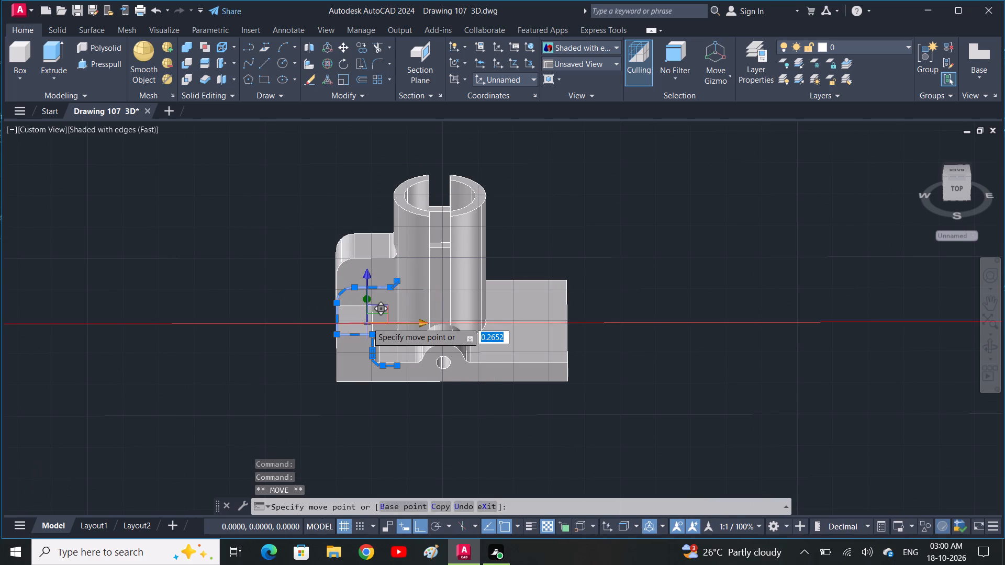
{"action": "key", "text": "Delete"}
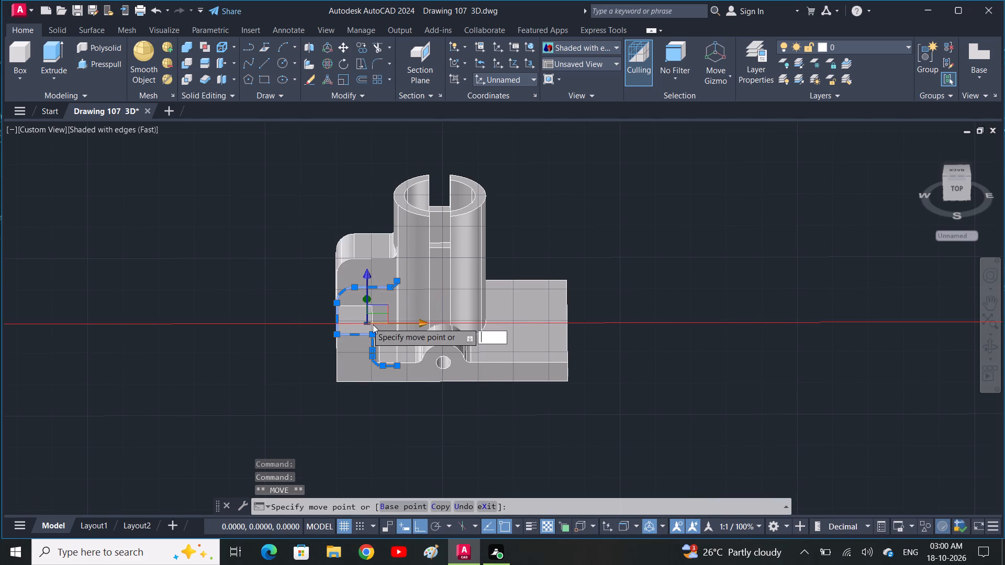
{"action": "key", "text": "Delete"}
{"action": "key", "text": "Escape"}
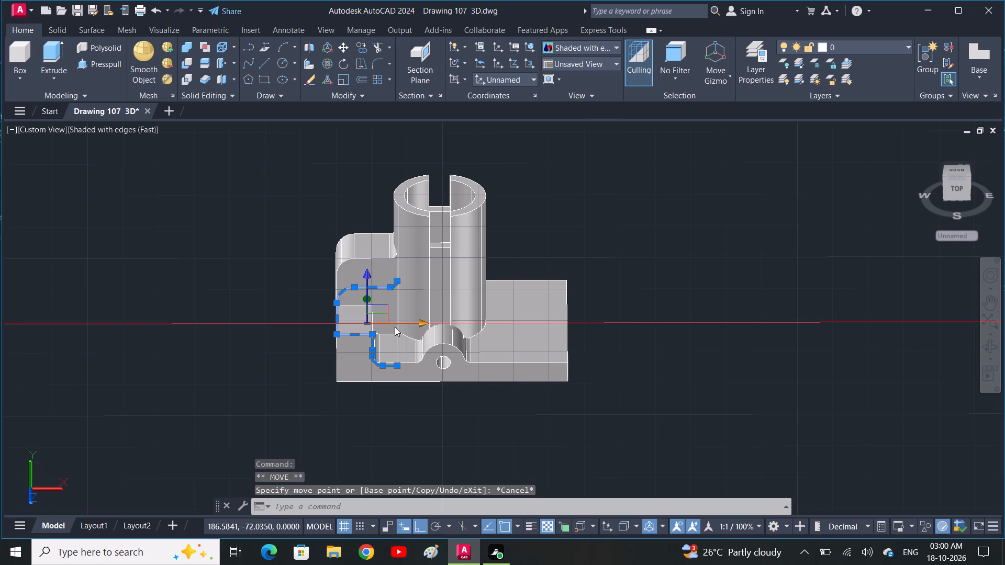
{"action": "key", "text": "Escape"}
Delete the leftover stepped profile outline and its long vertical line from the front of the base and support.
{"action": "left_click", "coordinate": [397, 328]}
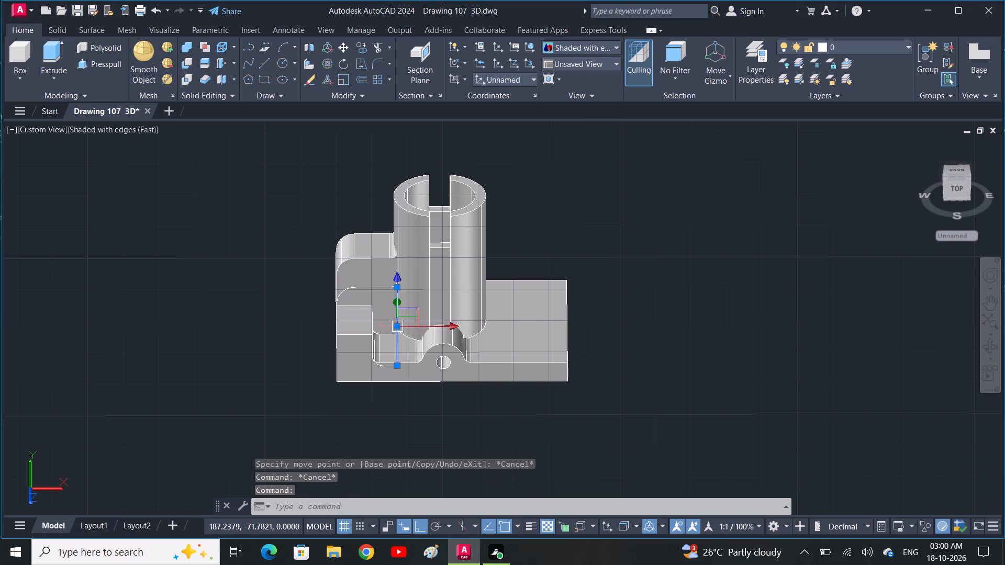
{"action": "left_click", "coordinate": [379, 290]}
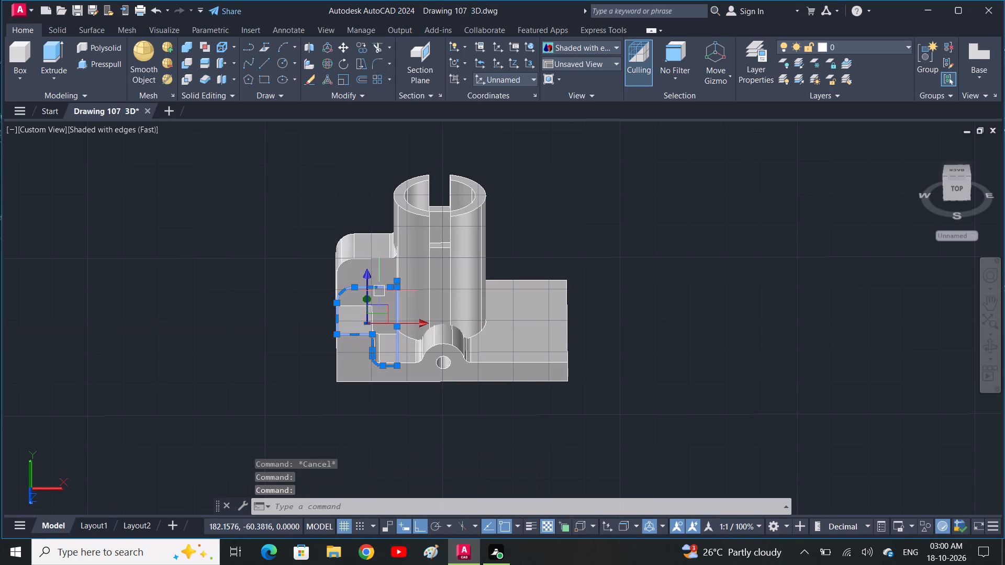
{"action": "key", "text": "Delete"}
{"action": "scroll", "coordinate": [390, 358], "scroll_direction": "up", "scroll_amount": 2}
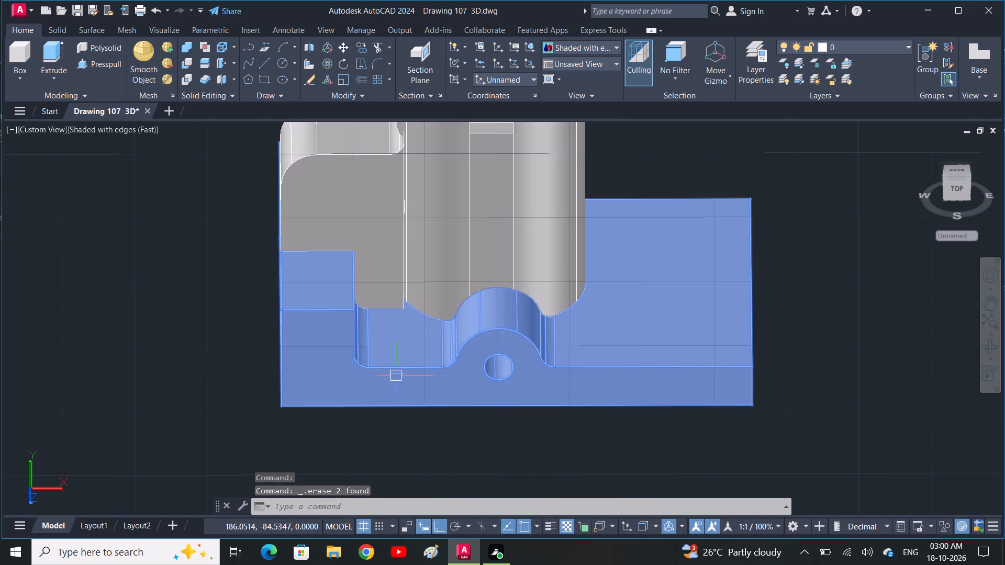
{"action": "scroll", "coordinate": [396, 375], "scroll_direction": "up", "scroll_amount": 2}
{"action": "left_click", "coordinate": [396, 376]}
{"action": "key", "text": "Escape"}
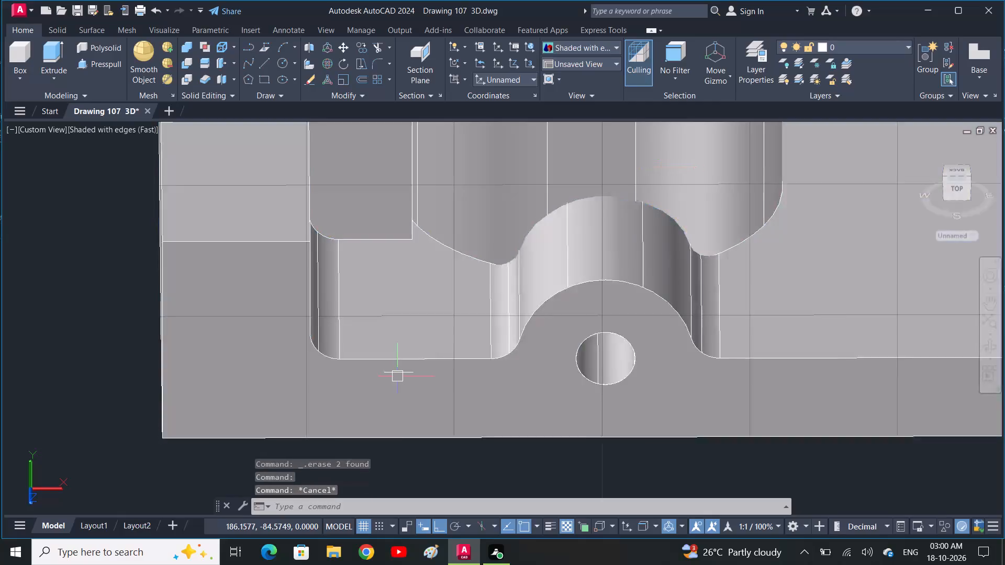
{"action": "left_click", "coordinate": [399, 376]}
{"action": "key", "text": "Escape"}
Delete the short stray vertical line along the stepped support's edge beside the slotted cylinder.
{"action": "scroll", "coordinate": [404, 376], "scroll_direction": "down", "scroll_amount": 1}
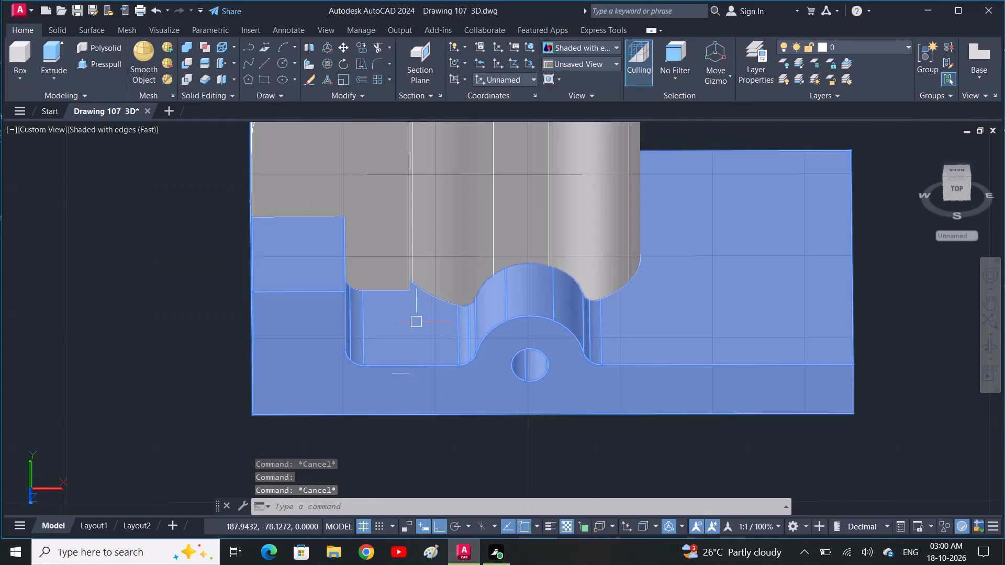
{"action": "scroll", "coordinate": [416, 321], "scroll_direction": "down", "scroll_amount": 3}
{"action": "scroll", "coordinate": [405, 283], "scroll_direction": "up", "scroll_amount": 5}
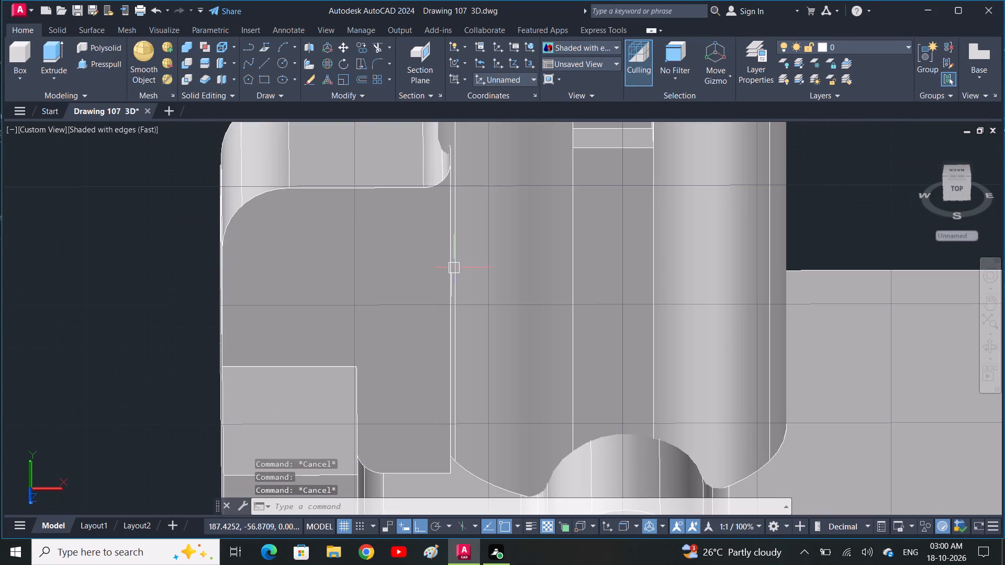
{"action": "scroll", "coordinate": [454, 267], "scroll_direction": "up", "scroll_amount": 2}
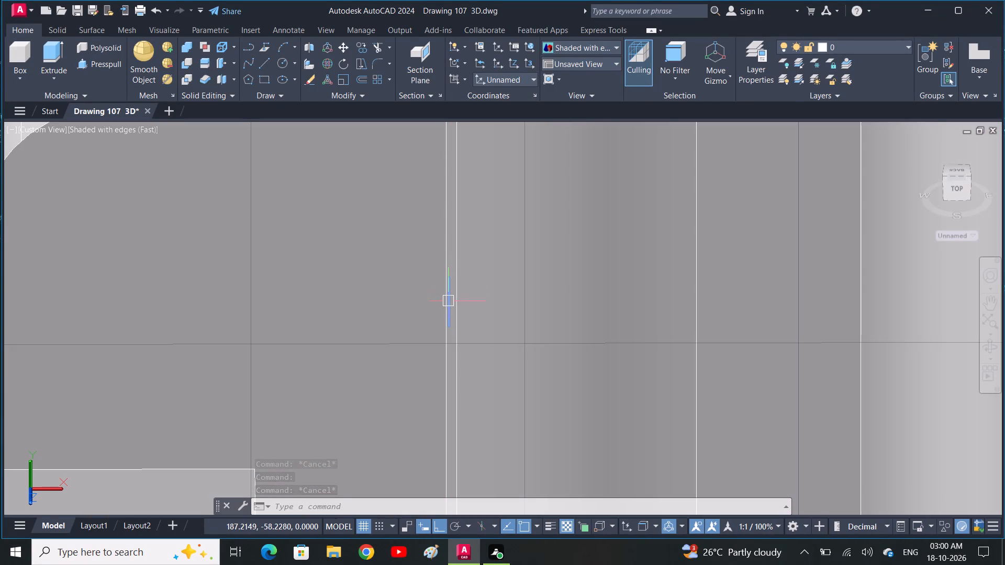
{"action": "left_click", "coordinate": [448, 305]}
{"action": "key", "text": "Delete"}
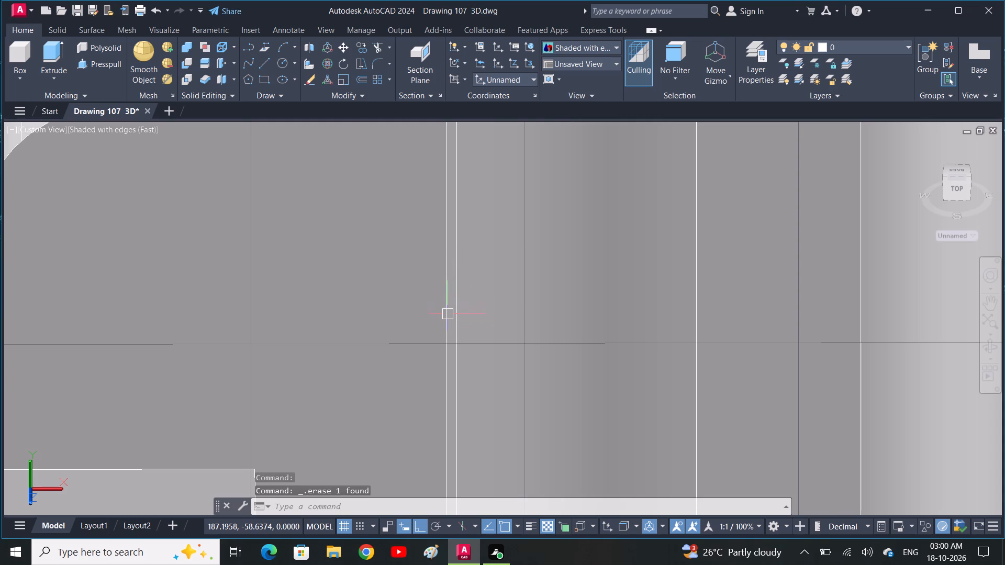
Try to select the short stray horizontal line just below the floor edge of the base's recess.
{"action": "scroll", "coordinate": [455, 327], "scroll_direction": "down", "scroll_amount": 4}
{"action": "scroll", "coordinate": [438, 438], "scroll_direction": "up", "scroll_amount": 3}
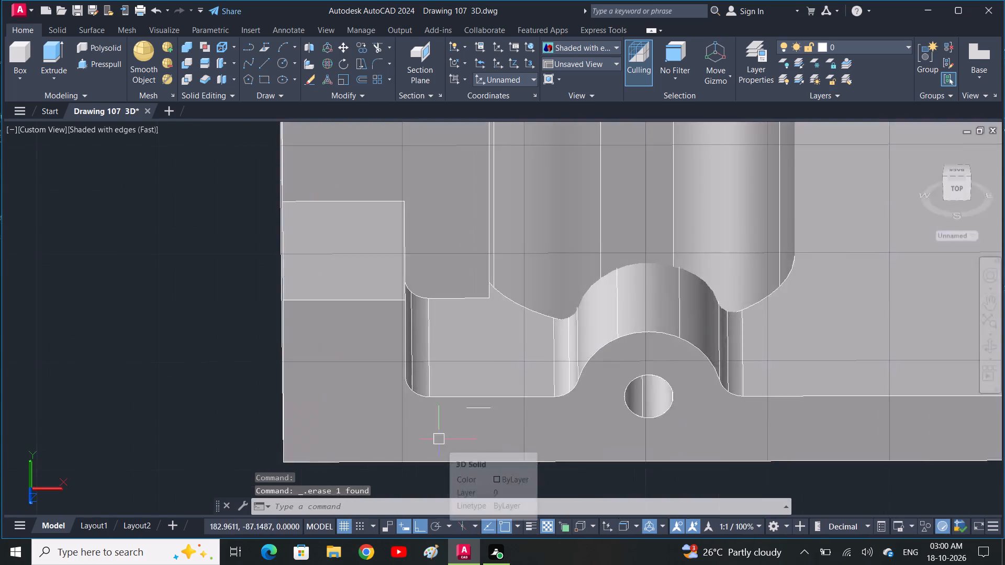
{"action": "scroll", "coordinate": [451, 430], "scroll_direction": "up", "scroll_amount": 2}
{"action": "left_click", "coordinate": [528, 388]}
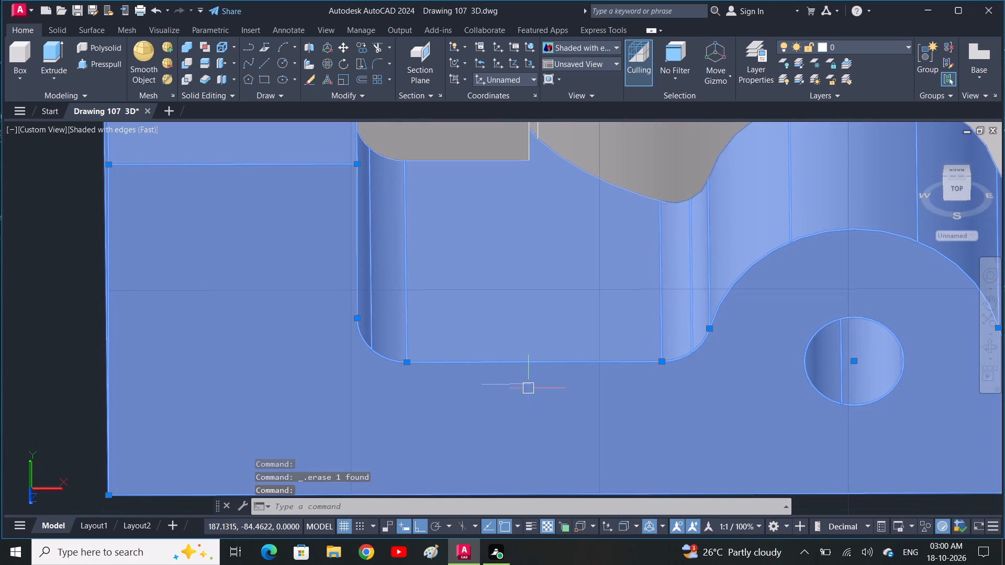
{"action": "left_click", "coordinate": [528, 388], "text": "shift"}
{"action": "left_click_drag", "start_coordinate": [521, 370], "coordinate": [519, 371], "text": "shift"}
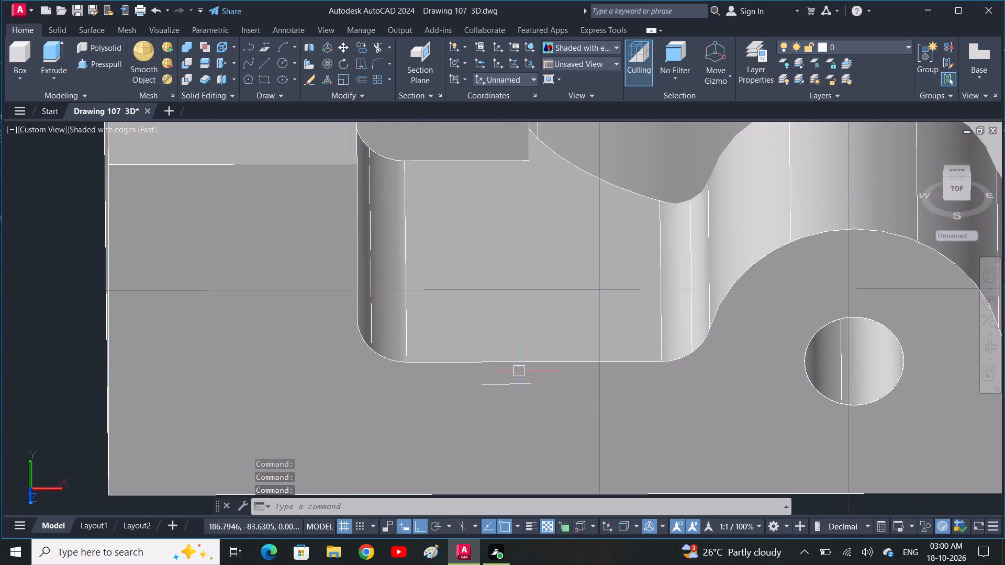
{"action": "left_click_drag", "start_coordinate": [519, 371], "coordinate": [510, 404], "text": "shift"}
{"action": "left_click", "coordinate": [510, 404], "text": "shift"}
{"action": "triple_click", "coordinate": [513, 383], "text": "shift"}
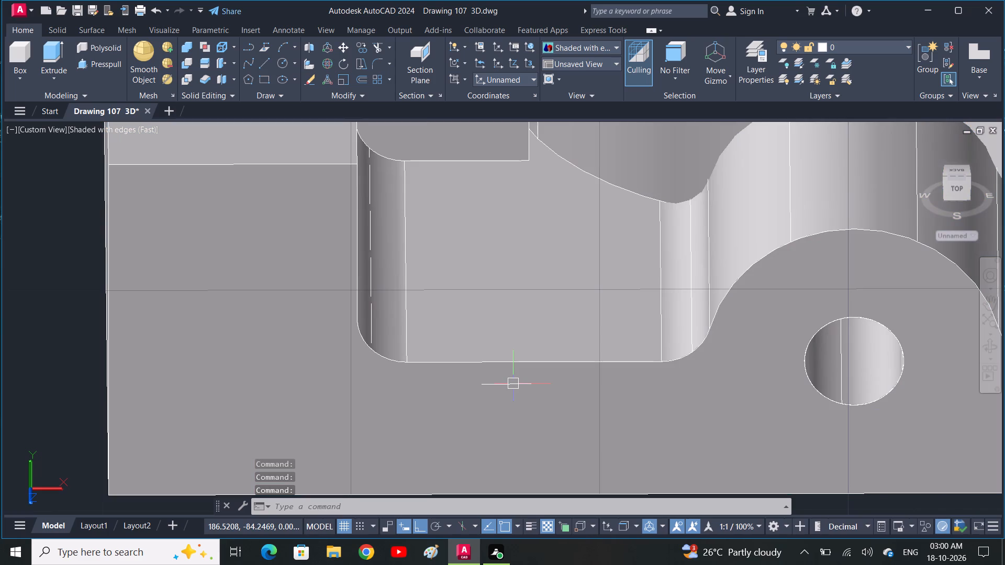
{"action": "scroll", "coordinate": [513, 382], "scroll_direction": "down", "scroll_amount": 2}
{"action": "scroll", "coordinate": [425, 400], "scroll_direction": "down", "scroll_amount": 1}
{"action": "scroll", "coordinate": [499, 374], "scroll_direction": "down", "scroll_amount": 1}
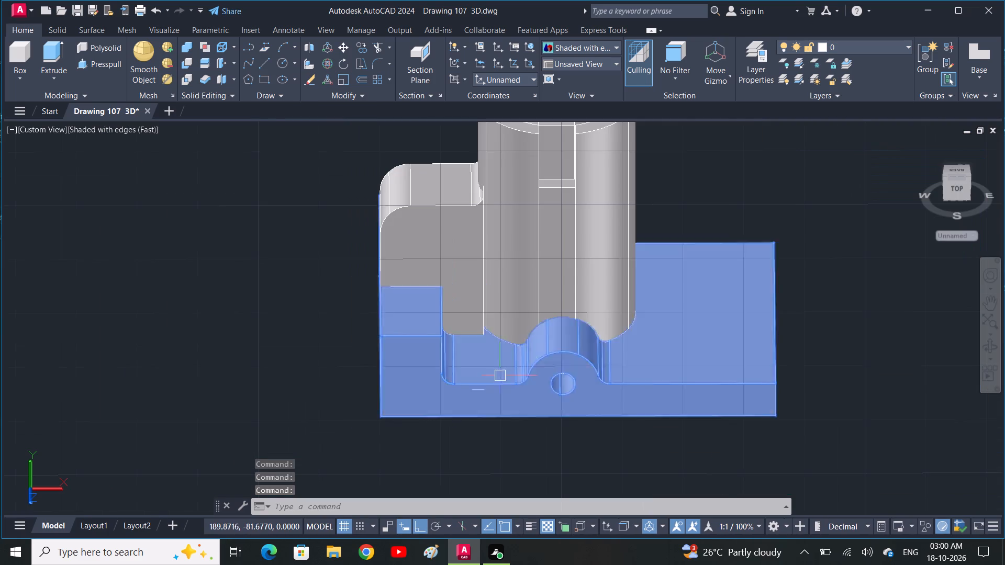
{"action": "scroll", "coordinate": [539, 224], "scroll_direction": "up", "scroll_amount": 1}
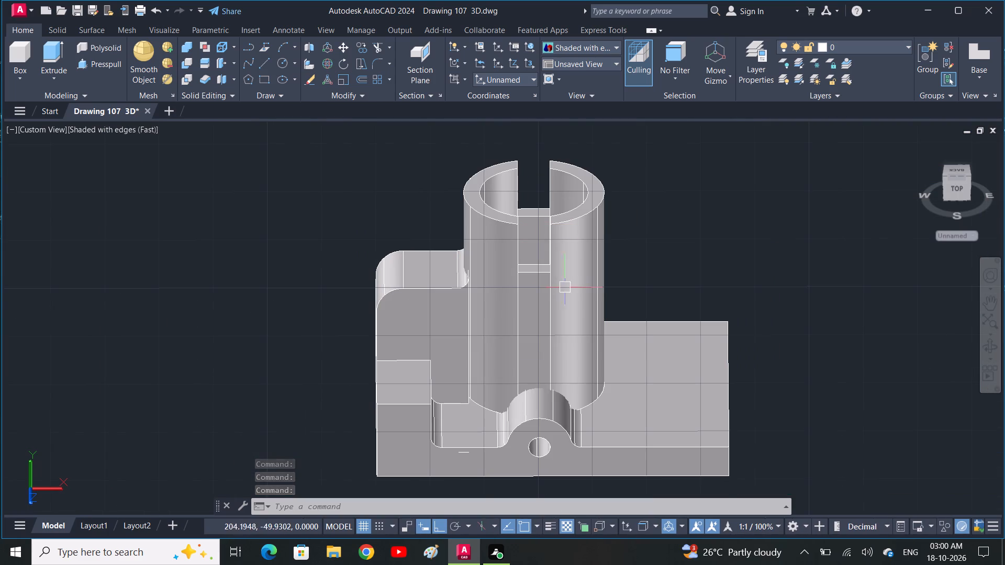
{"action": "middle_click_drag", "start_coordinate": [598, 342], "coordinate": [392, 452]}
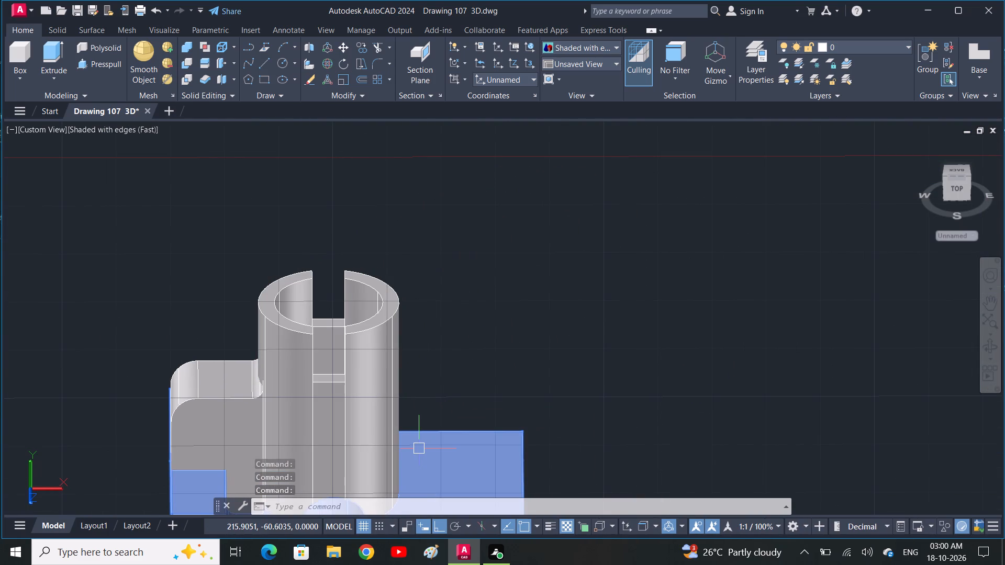
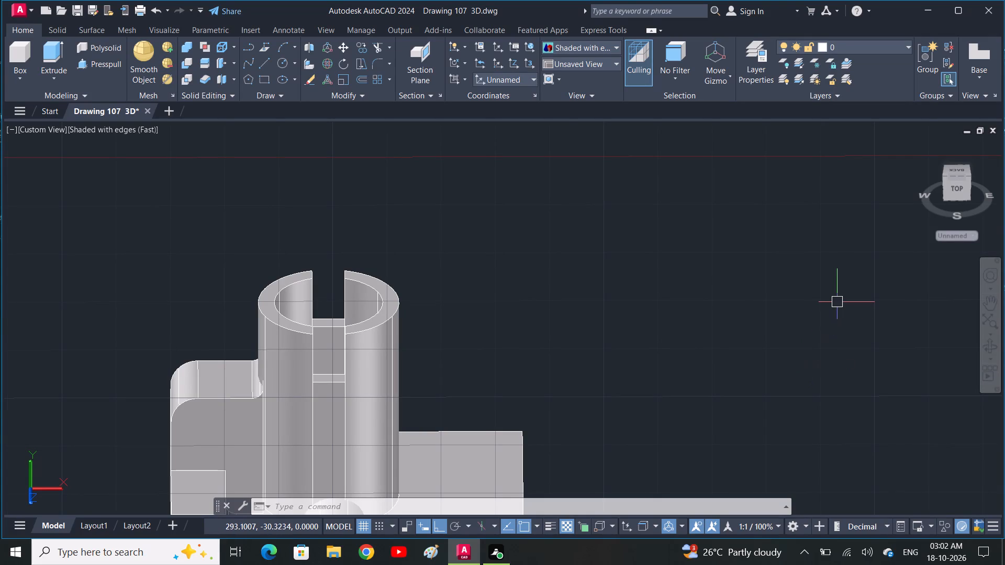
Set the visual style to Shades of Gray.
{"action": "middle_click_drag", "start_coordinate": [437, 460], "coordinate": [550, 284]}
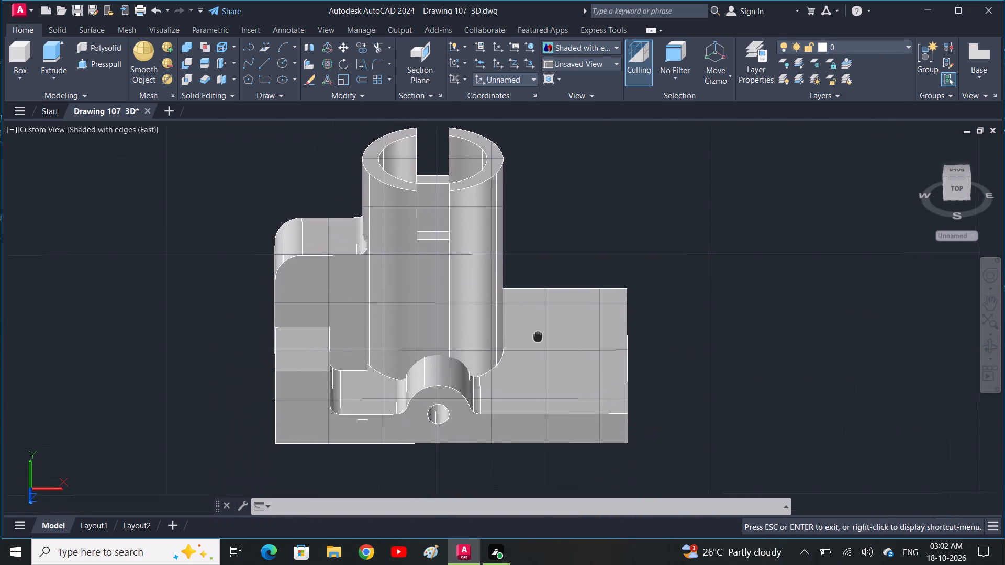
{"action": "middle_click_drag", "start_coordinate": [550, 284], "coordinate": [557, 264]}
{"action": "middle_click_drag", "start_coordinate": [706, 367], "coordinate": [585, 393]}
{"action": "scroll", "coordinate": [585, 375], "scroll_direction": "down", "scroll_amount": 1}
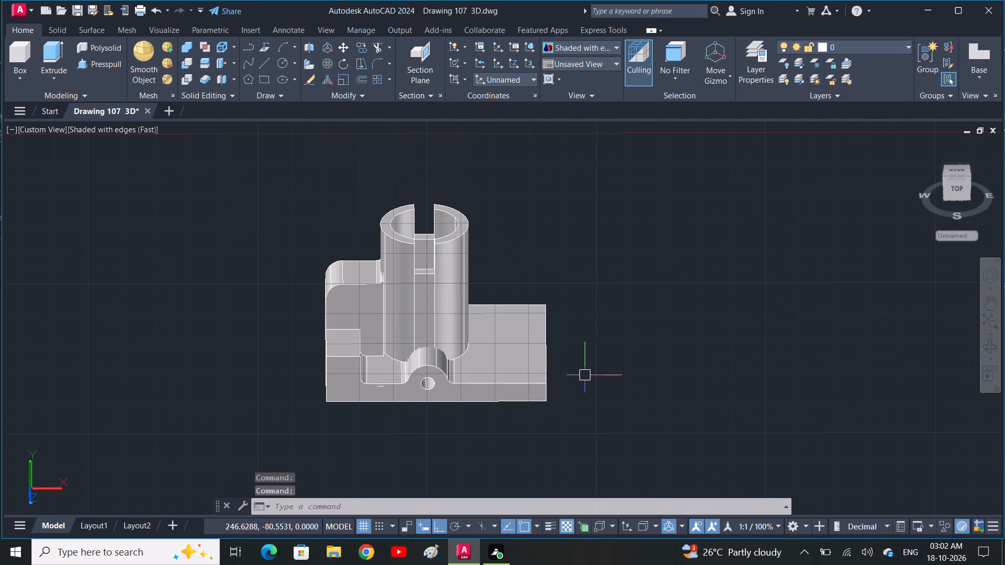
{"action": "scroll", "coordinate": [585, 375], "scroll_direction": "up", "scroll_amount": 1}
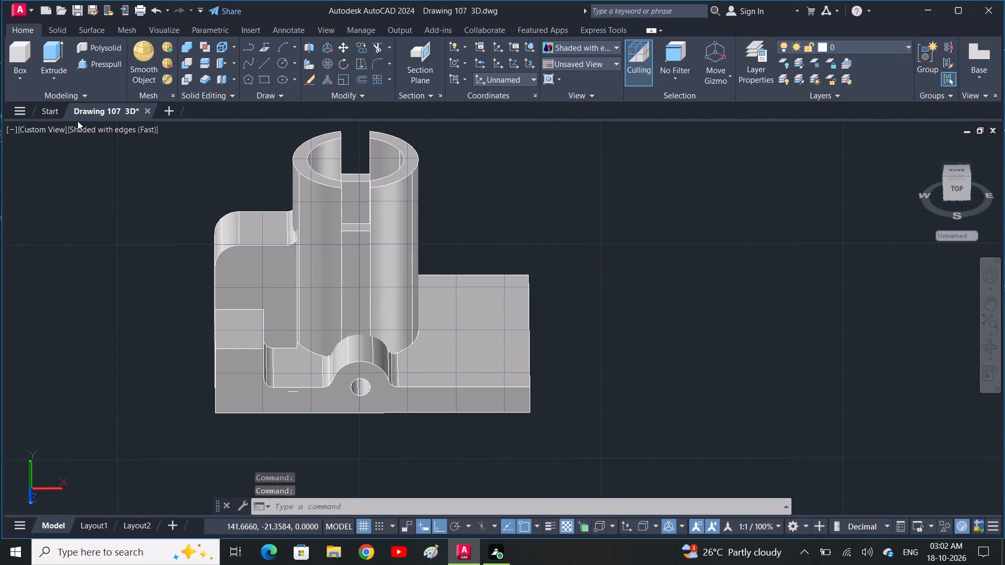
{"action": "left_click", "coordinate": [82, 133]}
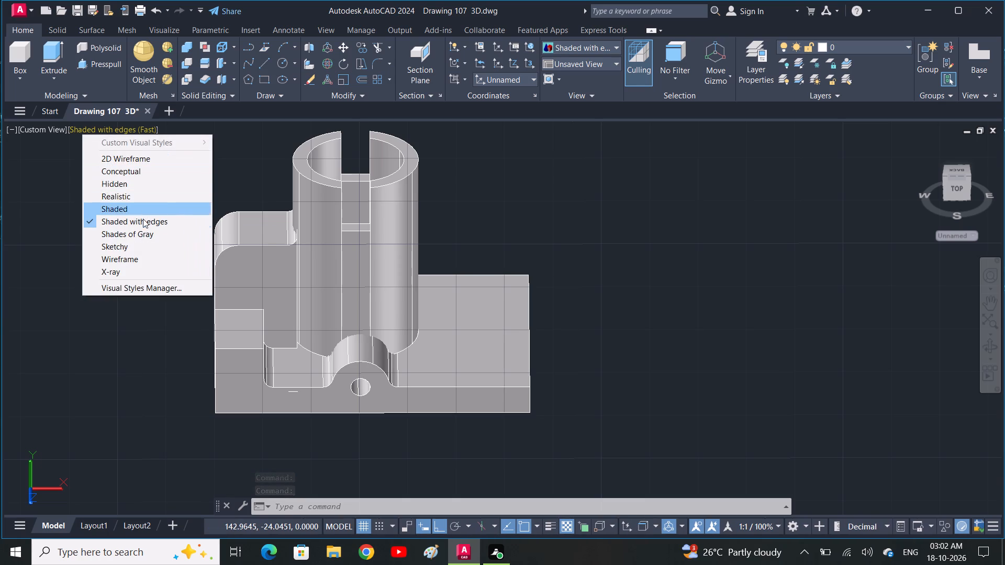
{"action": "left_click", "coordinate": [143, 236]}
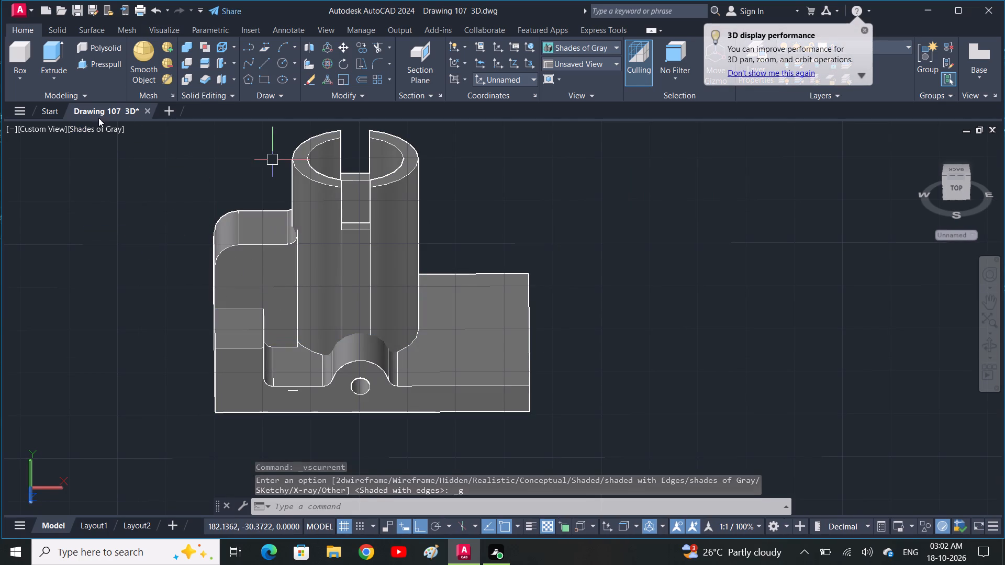
Switch to 2D Wireframe and erase the short stray line on the base's front face beside the arched boss.
{"action": "left_click", "coordinate": [94, 131]}
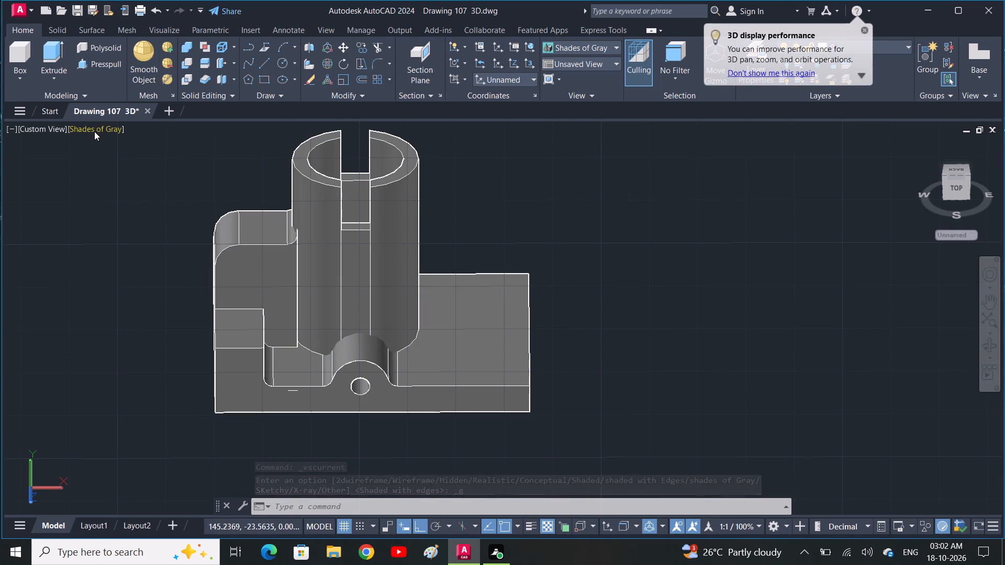
{"action": "left_click", "coordinate": [126, 159]}
{"action": "scroll", "coordinate": [263, 375], "scroll_direction": "up", "scroll_amount": 2}
{"action": "left_click", "coordinate": [328, 423]}
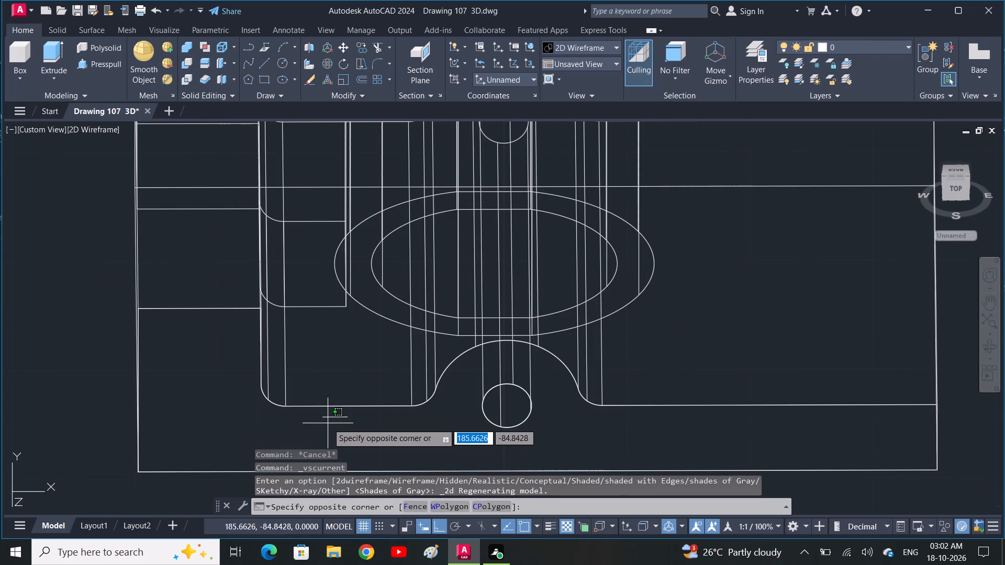
{"action": "left_click", "coordinate": [334, 418]}
{"action": "left_click", "coordinate": [334, 418]}
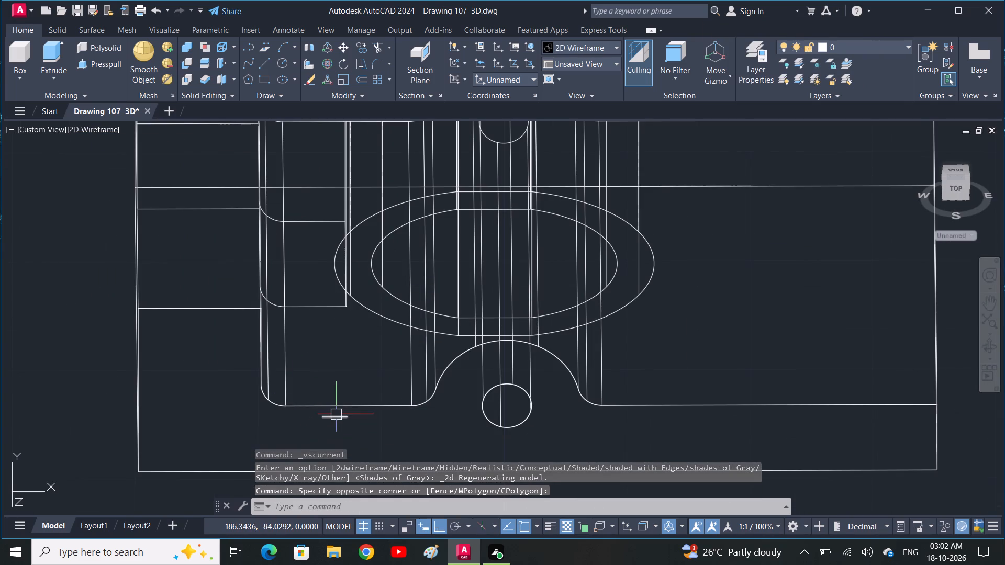
{"action": "left_click", "coordinate": [336, 414]}
{"action": "key", "text": "Delete"}
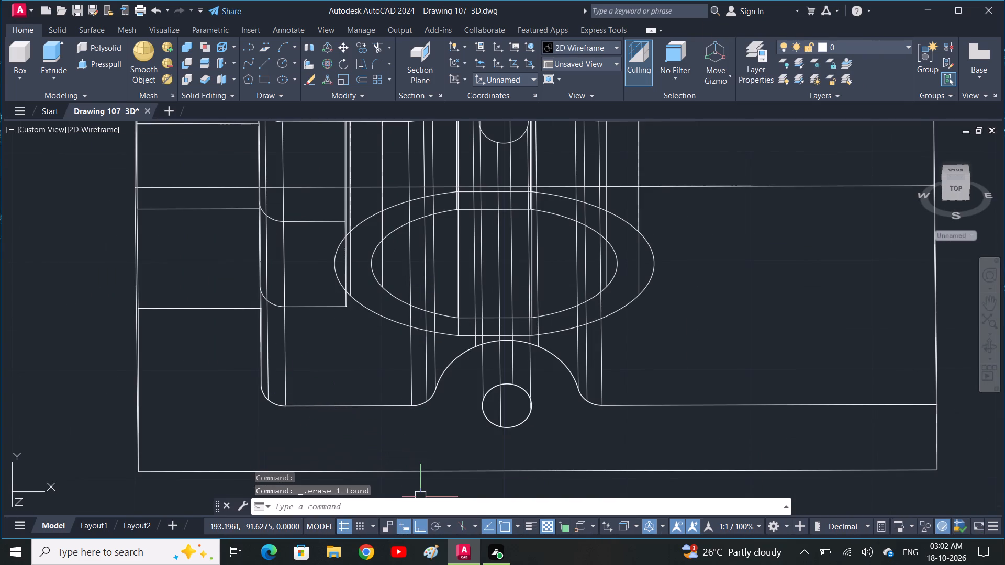
Set the visual style to Realistic.
{"action": "left_click", "coordinate": [84, 135]}
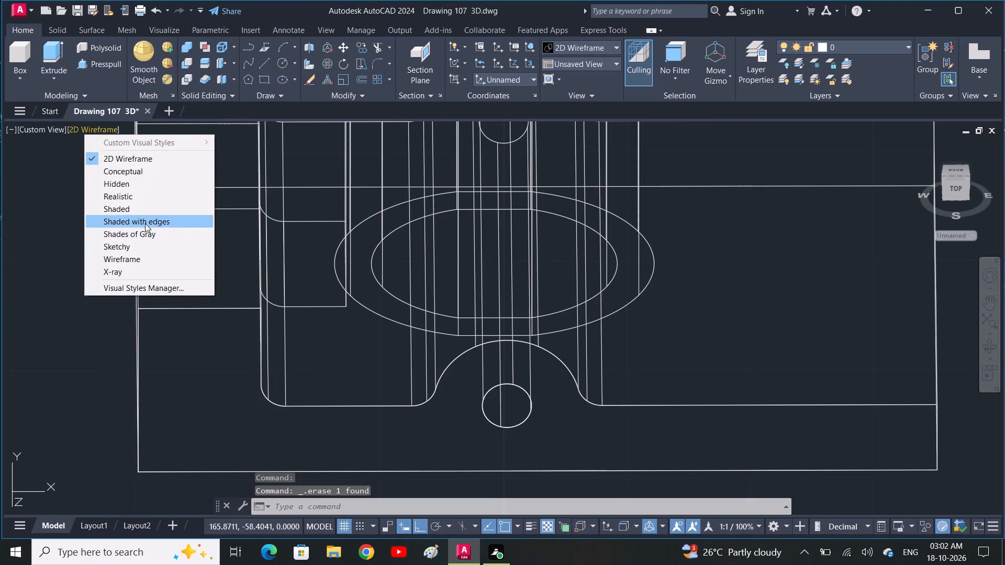
{"action": "left_click", "coordinate": [154, 197]}
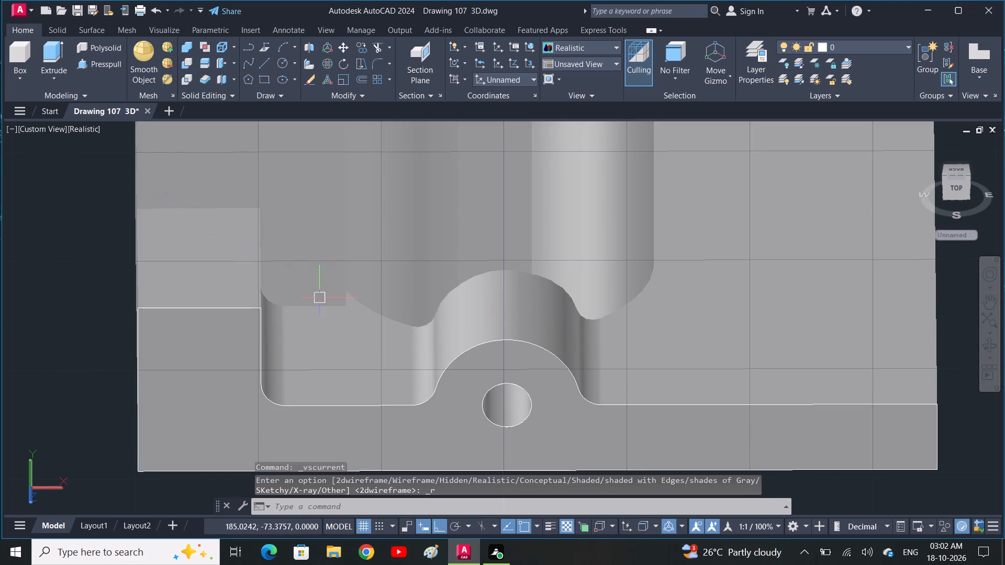
Switch to the Left view and draw a circle of radius 15 in the empty space below the separate flange plate.
{"action": "scroll", "coordinate": [338, 311], "scroll_direction": "down", "scroll_amount": 1}
{"action": "scroll", "coordinate": [368, 346], "scroll_direction": "down", "scroll_amount": 1}
{"action": "middle_click_drag", "start_coordinate": [732, 325], "coordinate": [624, 356]}
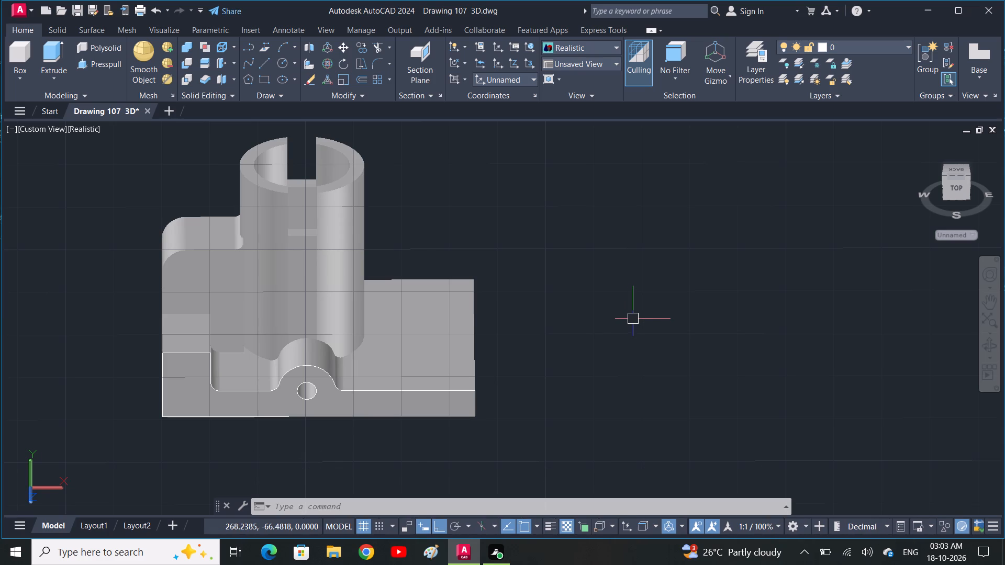
{"action": "scroll", "coordinate": [631, 297], "scroll_direction": "down", "scroll_amount": 1}
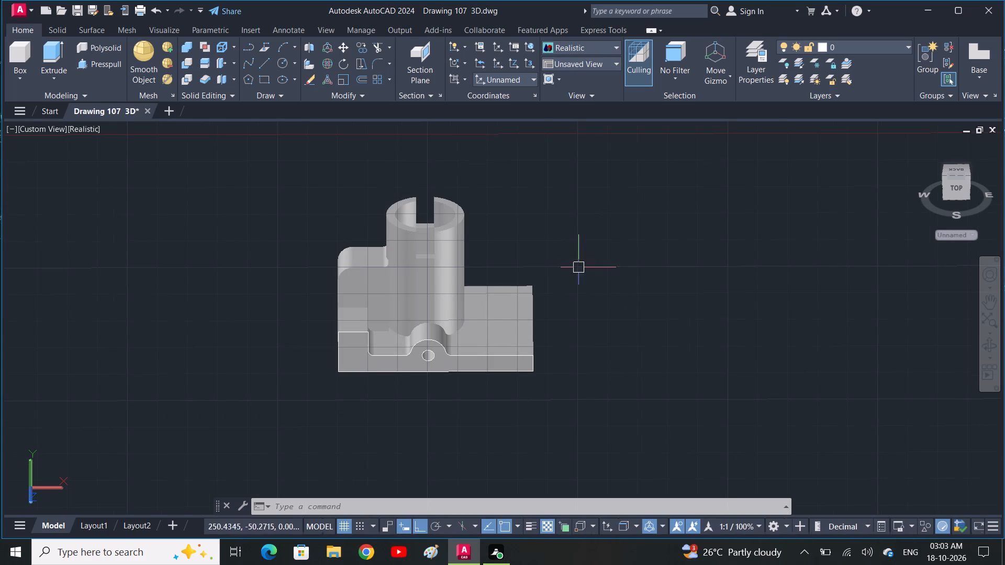
{"action": "middle_click_drag", "start_coordinate": [574, 256], "coordinate": [538, 338]}
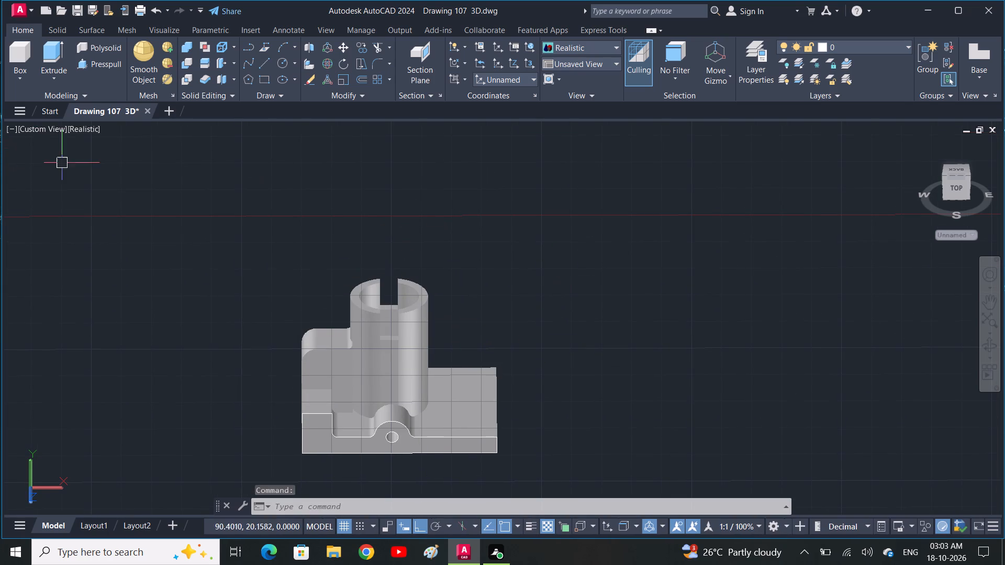
{"action": "left_click", "coordinate": [42, 129]}
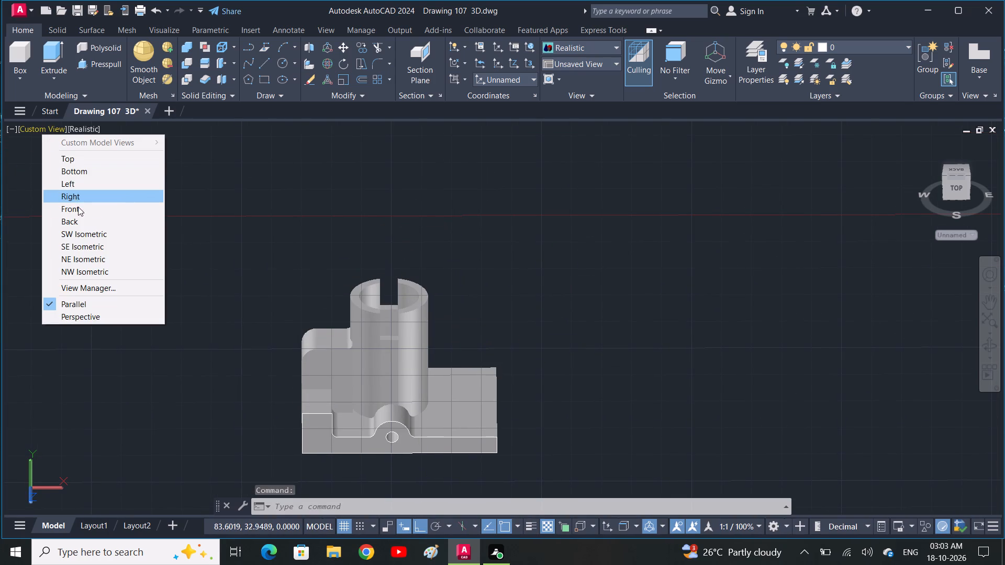
{"action": "left_click", "coordinate": [90, 184]}
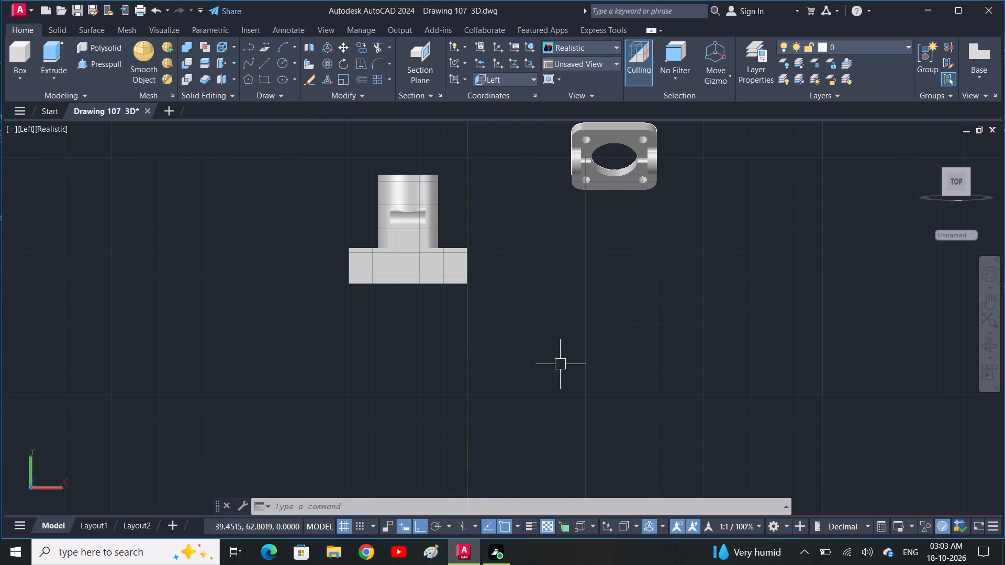
{"action": "type", "text": "c"}
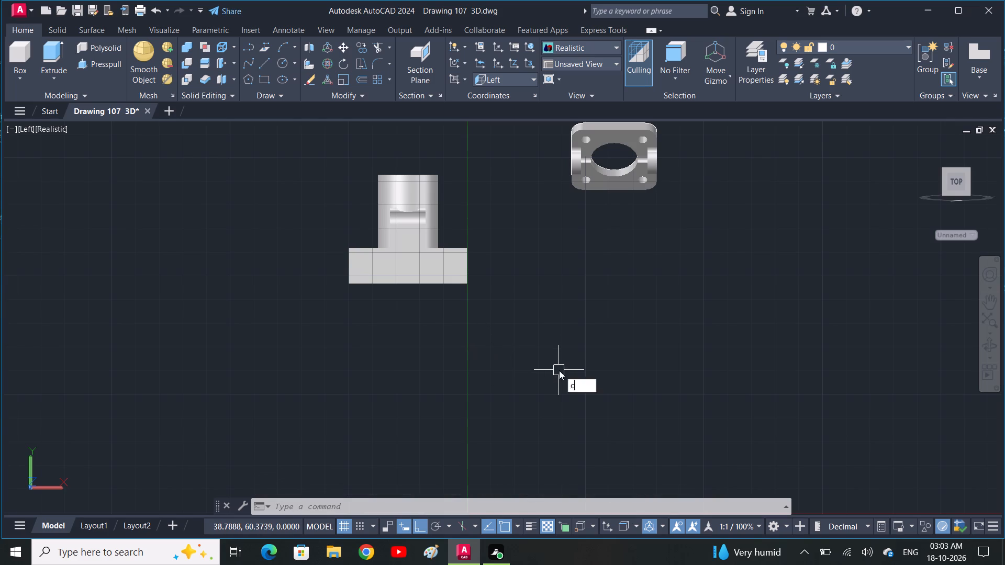
{"action": "key", "text": "space"}
{"action": "left_click", "coordinate": [585, 278]}
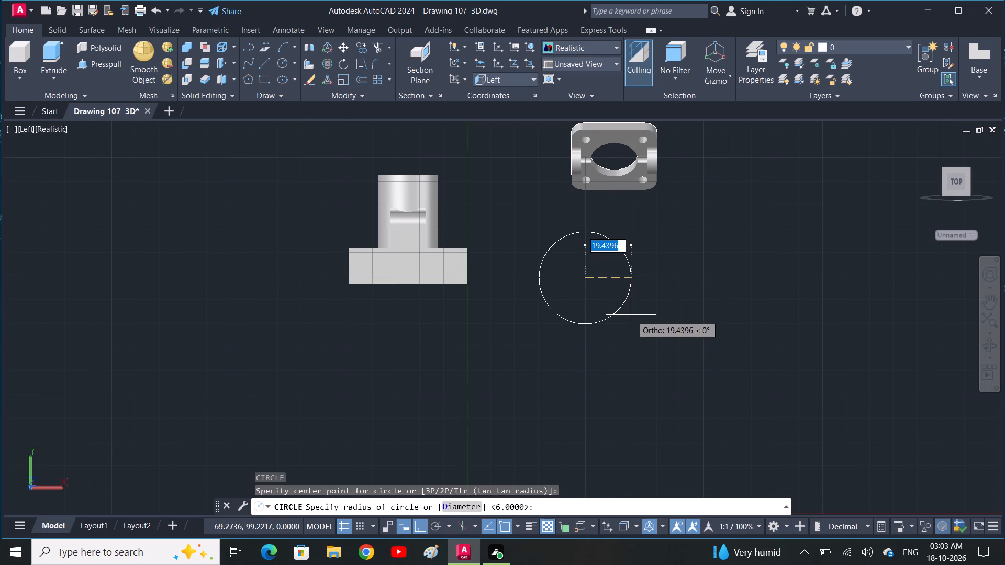
{"action": "key", "text": "1"}
{"action": "type", "text": "5"}
{"action": "key", "text": "space"}
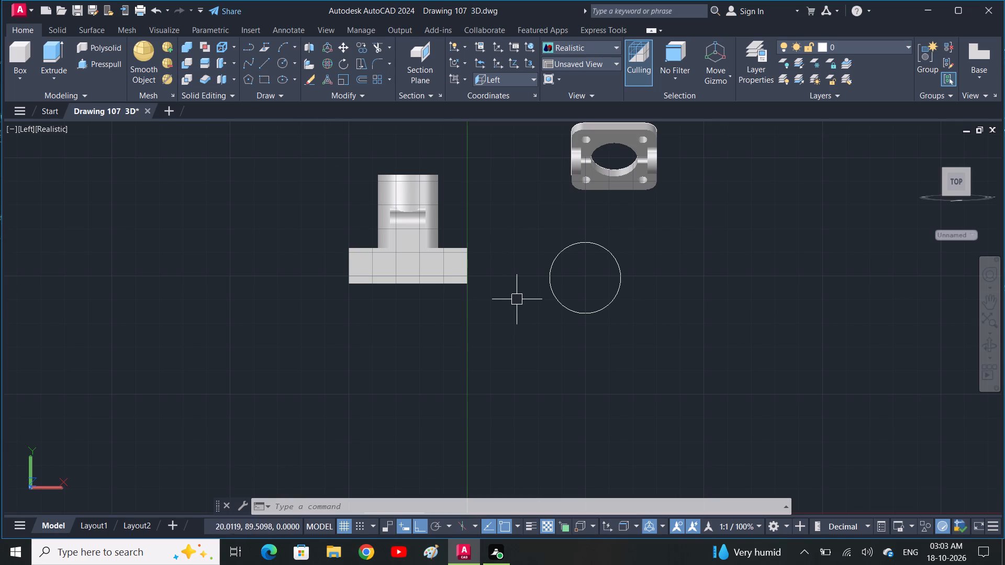
Press-pull the new circle into a cylinder with an extrusion height of 36.
{"action": "middle_click_drag", "start_coordinate": [509, 302], "coordinate": [594, 317], "text": "shift"}
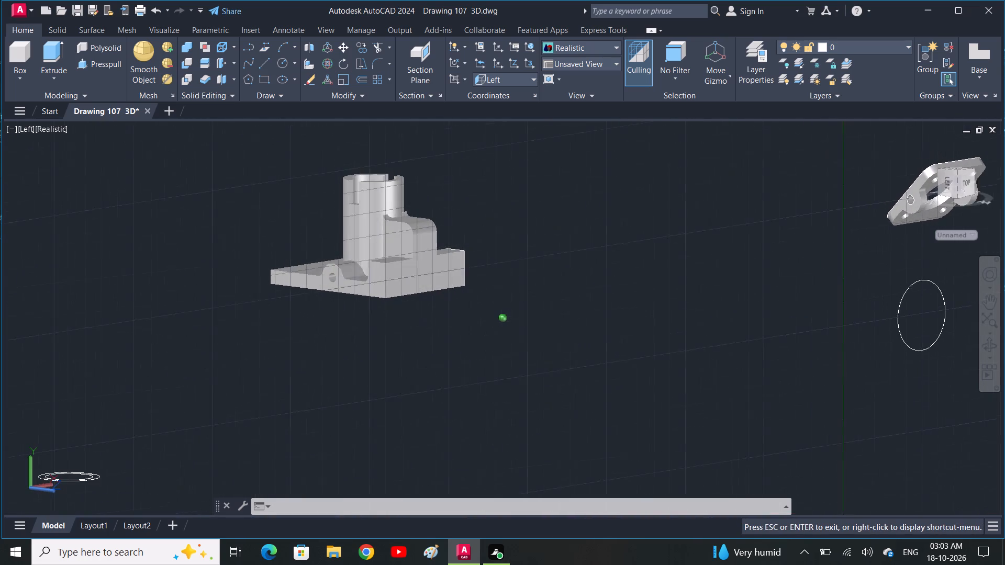
{"action": "middle_click_drag", "start_coordinate": [594, 317], "coordinate": [595, 319], "text": "shift"}
{"action": "middle_click_drag", "start_coordinate": [569, 296], "coordinate": [433, 363]}
{"action": "middle_click_drag", "start_coordinate": [569, 405], "coordinate": [523, 380]}
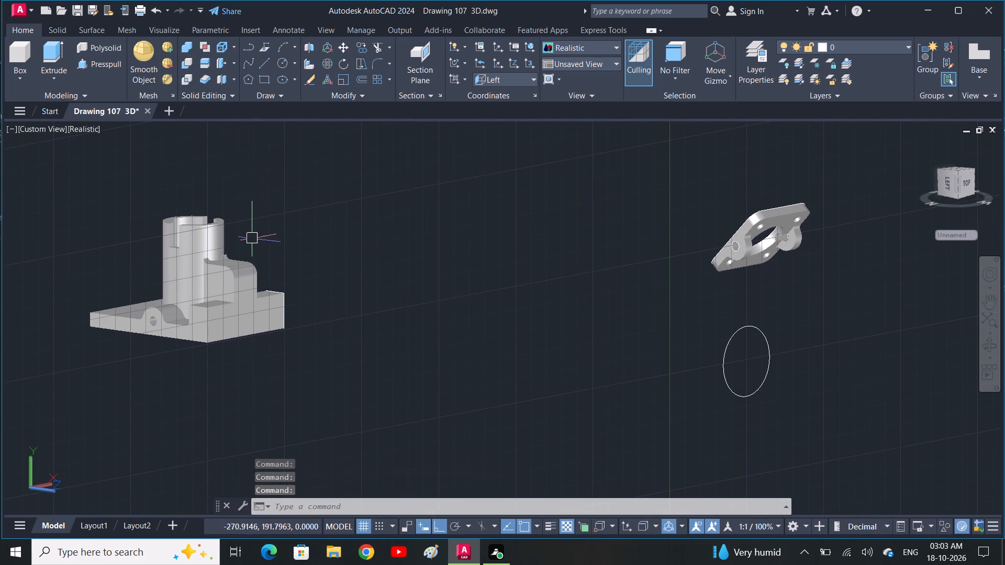
{"action": "left_click", "coordinate": [90, 63]}
{"action": "left_click", "coordinate": [771, 376]}
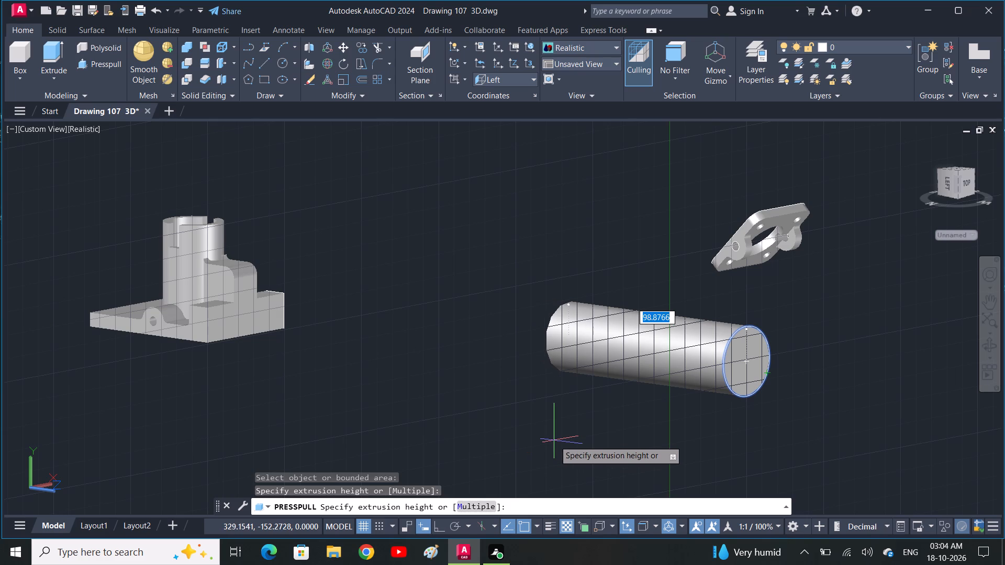
{"action": "key", "text": "3"}
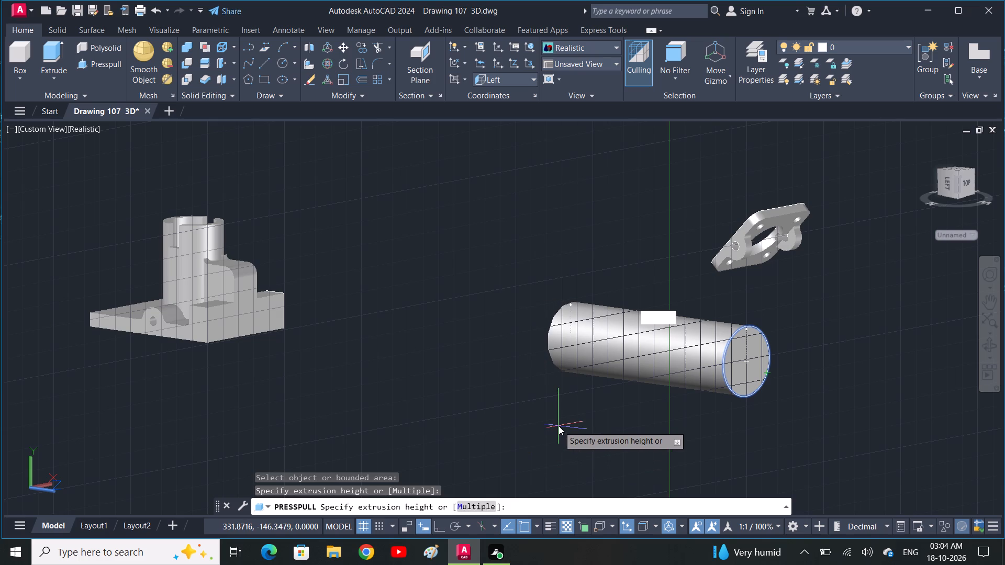
{"action": "key", "text": "6"}
{"action": "key", "text": "space"}
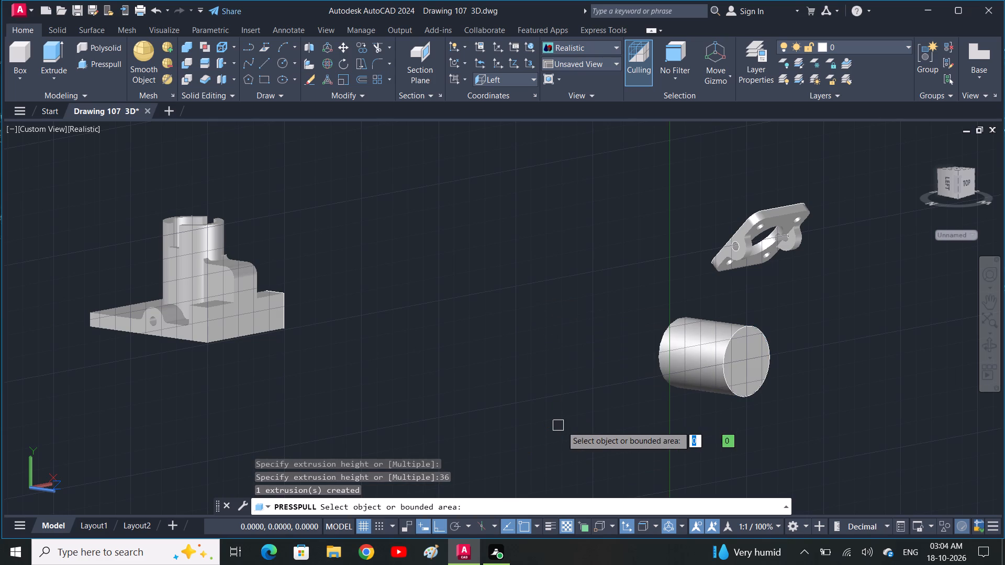
Press-pull the cylinder's near end face back toward its far end by a freehand distance.
{"action": "left_click", "coordinate": [753, 347]}
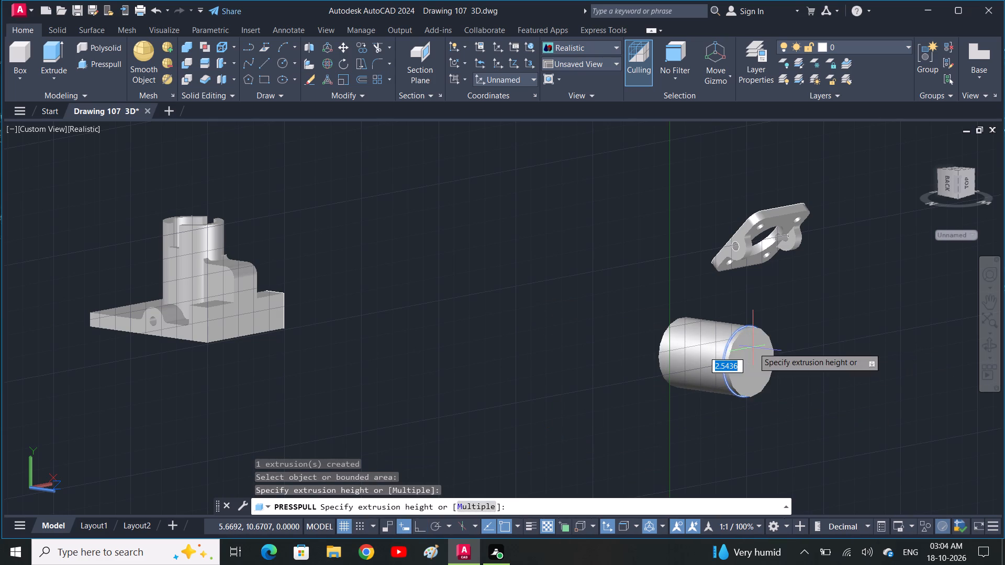
{"action": "left_click", "coordinate": [662, 343]}
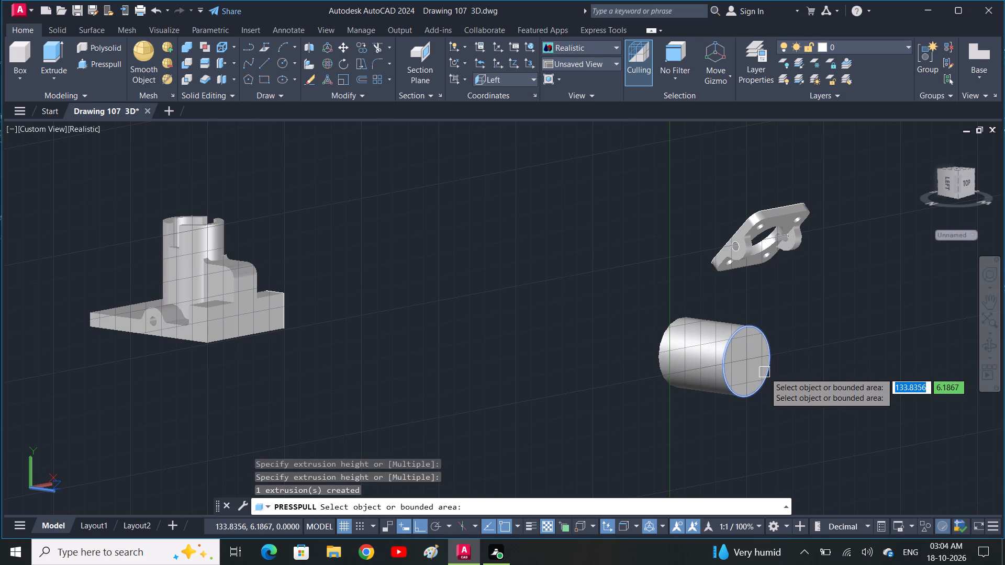
{"action": "key", "text": "Escape"}
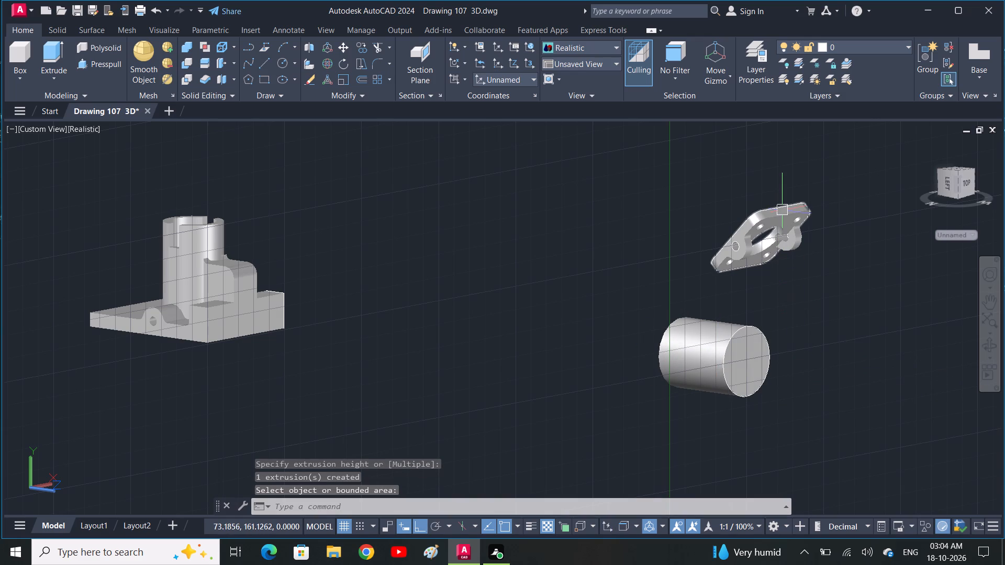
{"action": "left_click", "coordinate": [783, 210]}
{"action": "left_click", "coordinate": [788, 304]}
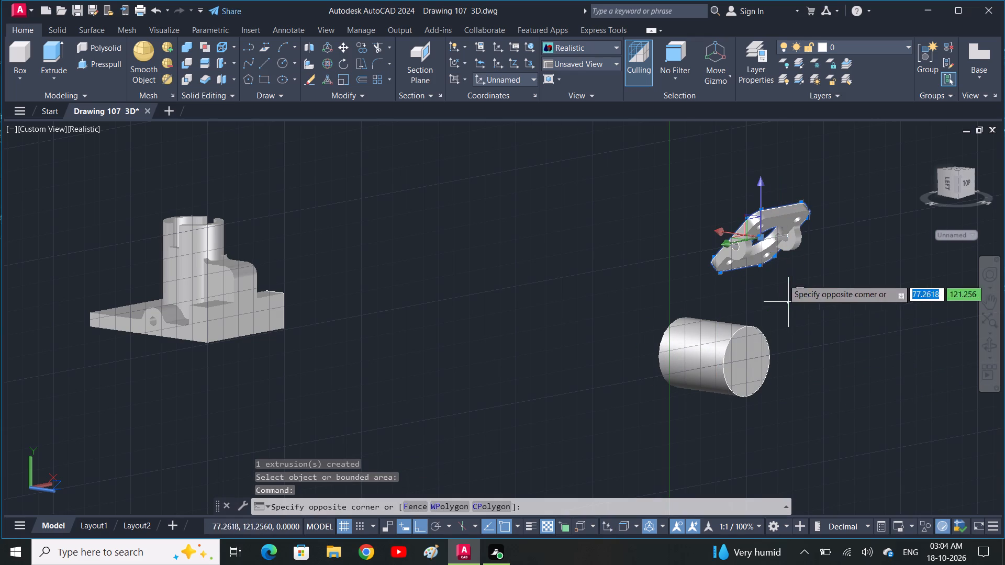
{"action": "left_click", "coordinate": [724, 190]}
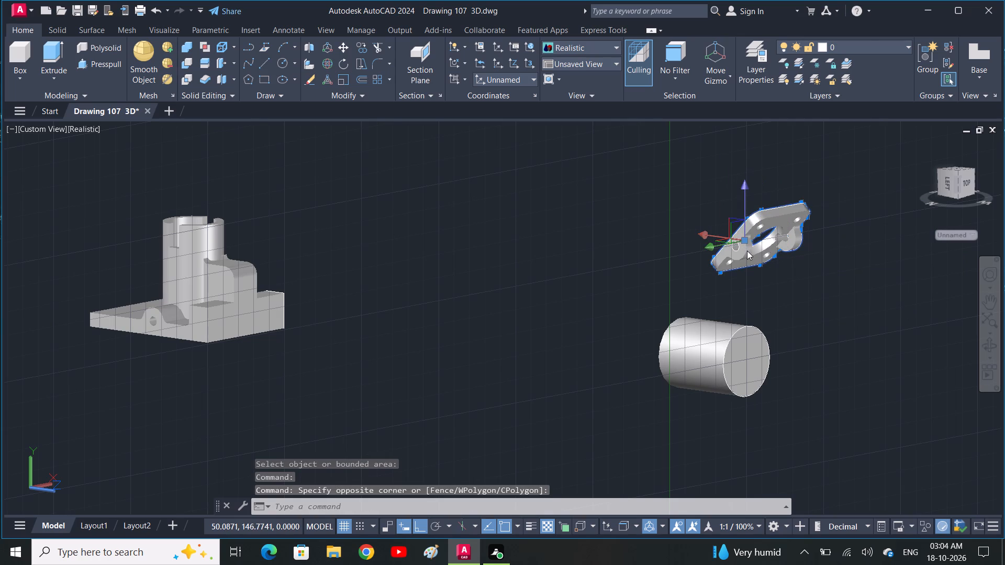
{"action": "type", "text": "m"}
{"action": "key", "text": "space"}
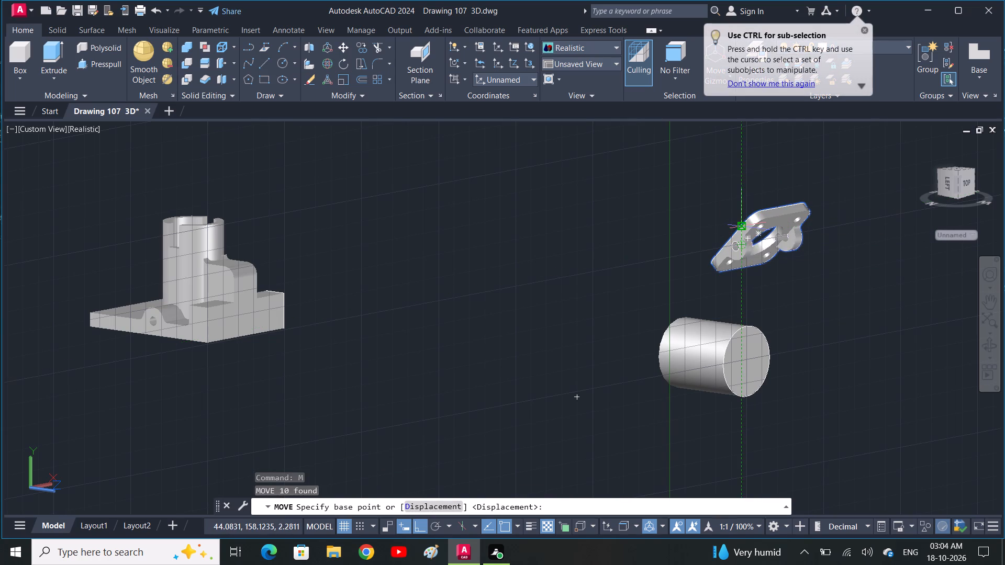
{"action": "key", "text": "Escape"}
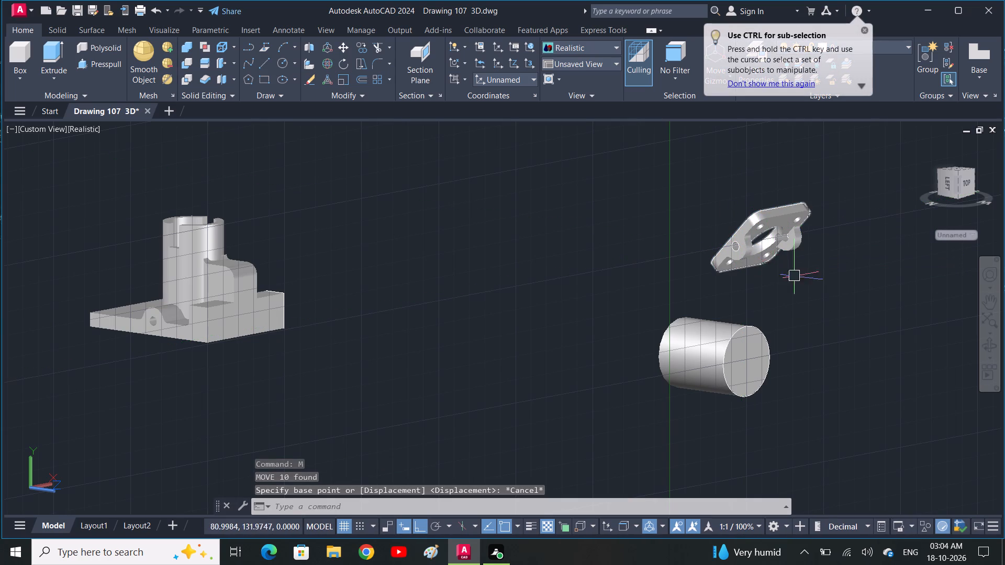
Rotate the whole separate flange plate 180° about the hole in one of its lugs.
{"action": "left_click", "coordinate": [805, 292]}
{"action": "left_click", "coordinate": [673, 189]}
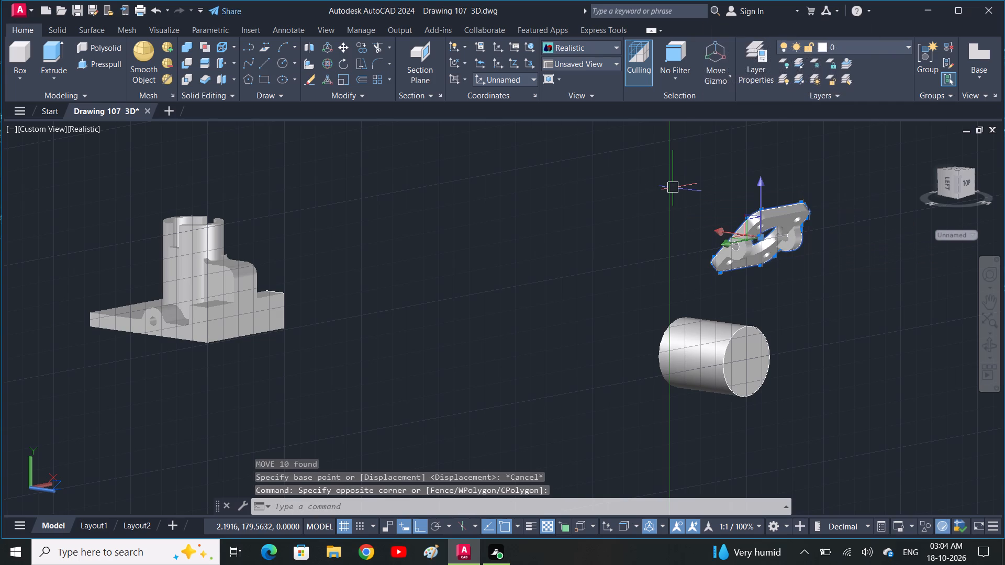
{"action": "key", "text": "r"}
{"action": "type", "text": "op"}
{"action": "type", "text": "op"}
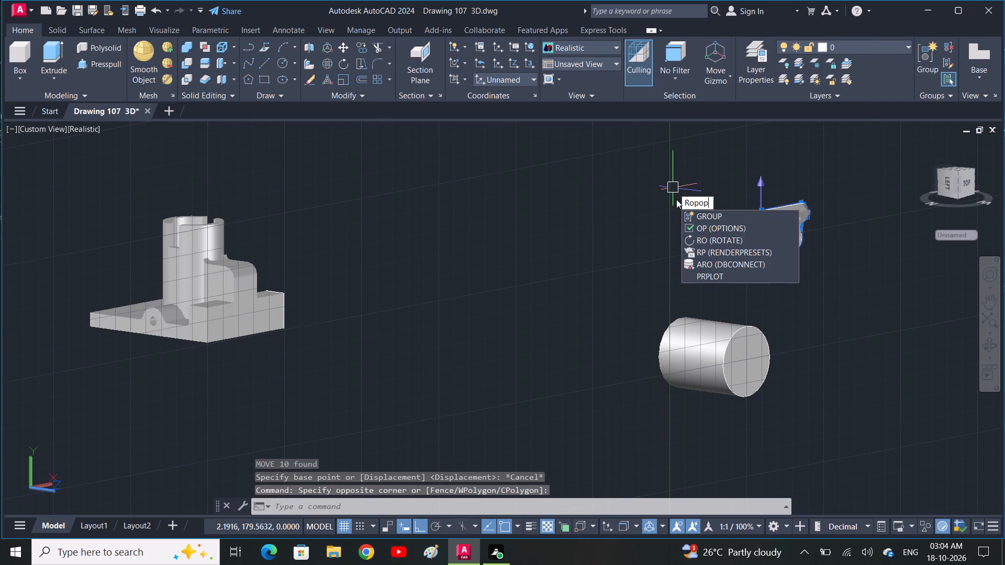
{"action": "key", "text": "BackSpace"}
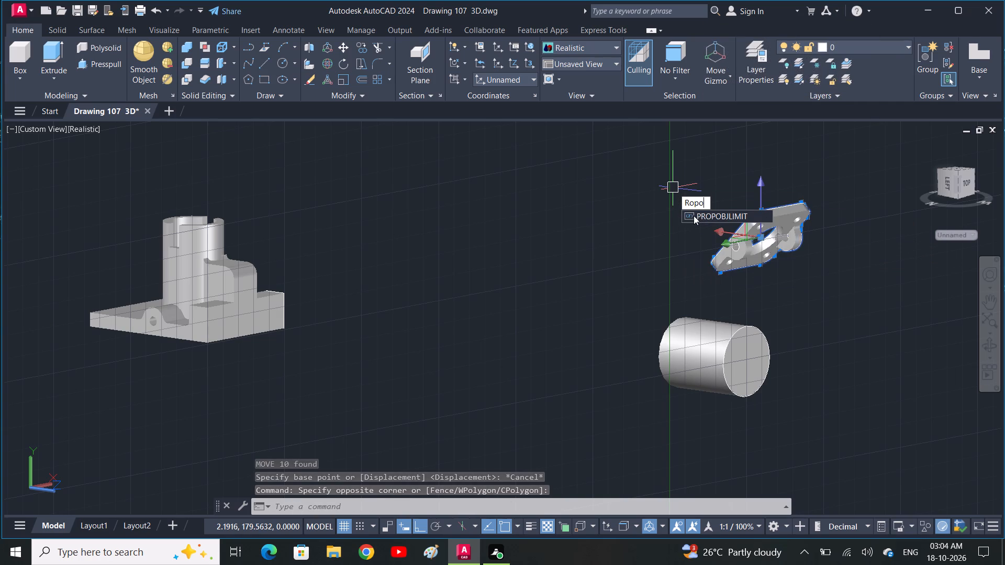
{"action": "key", "text": "BackSpace"}
{"action": "key", "text": "BackSpace"}
{"action": "key", "text": "BackSpace"}
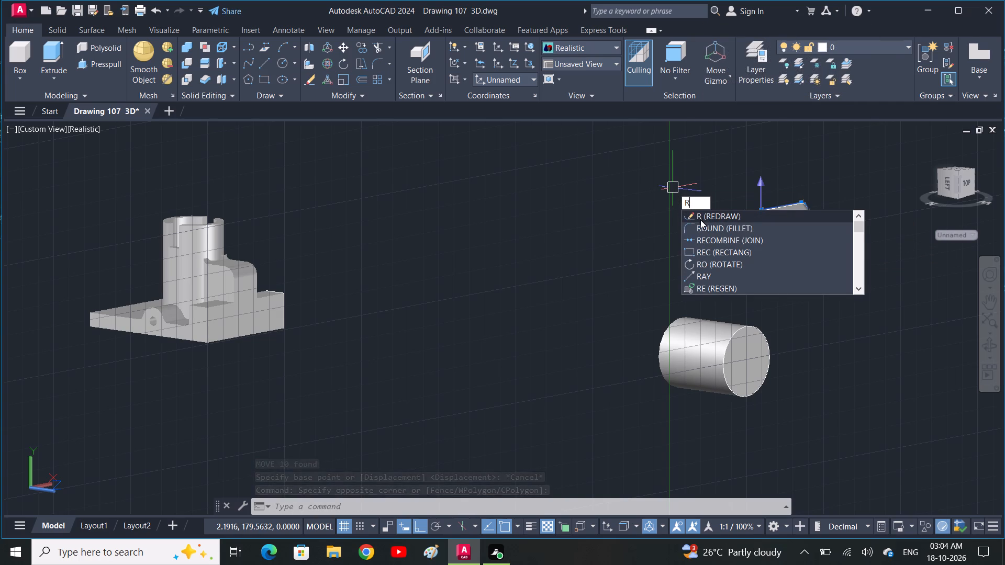
{"action": "left_click", "coordinate": [714, 263]}
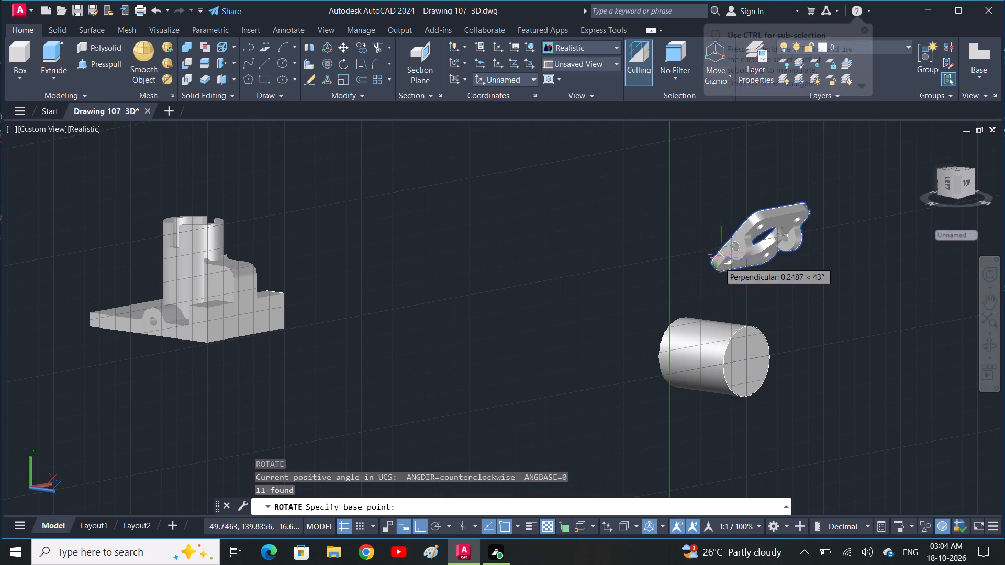
{"action": "left_click", "coordinate": [732, 244]}
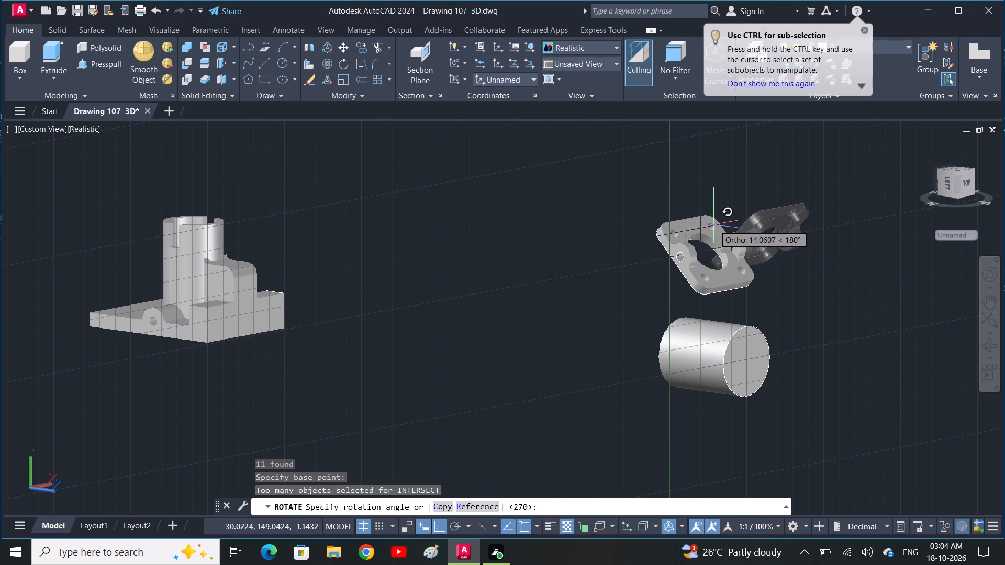
{"action": "left_click", "coordinate": [714, 225]}
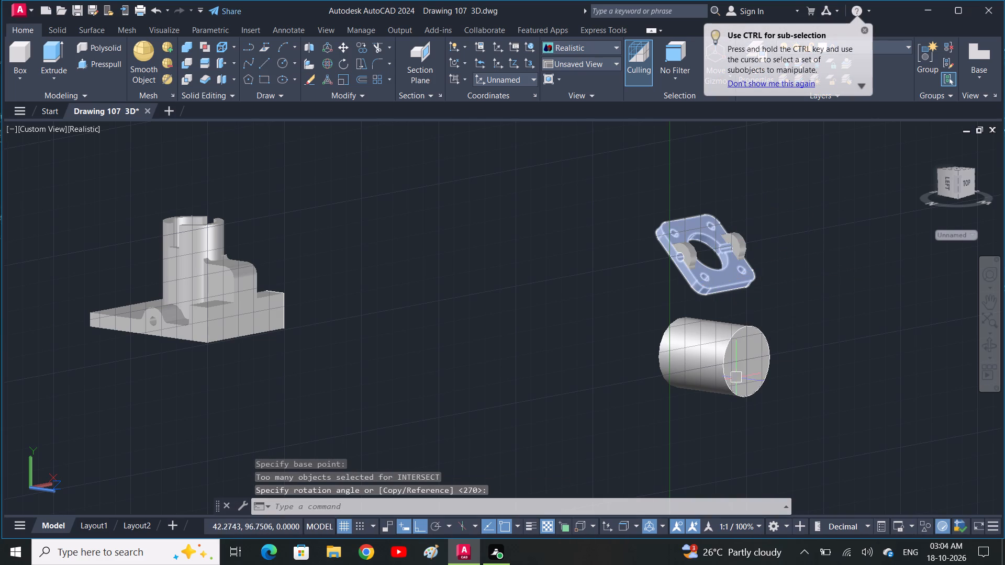
Rotate the cylinder 45° about the centre of its near end face.
{"action": "left_click", "coordinate": [743, 391]}
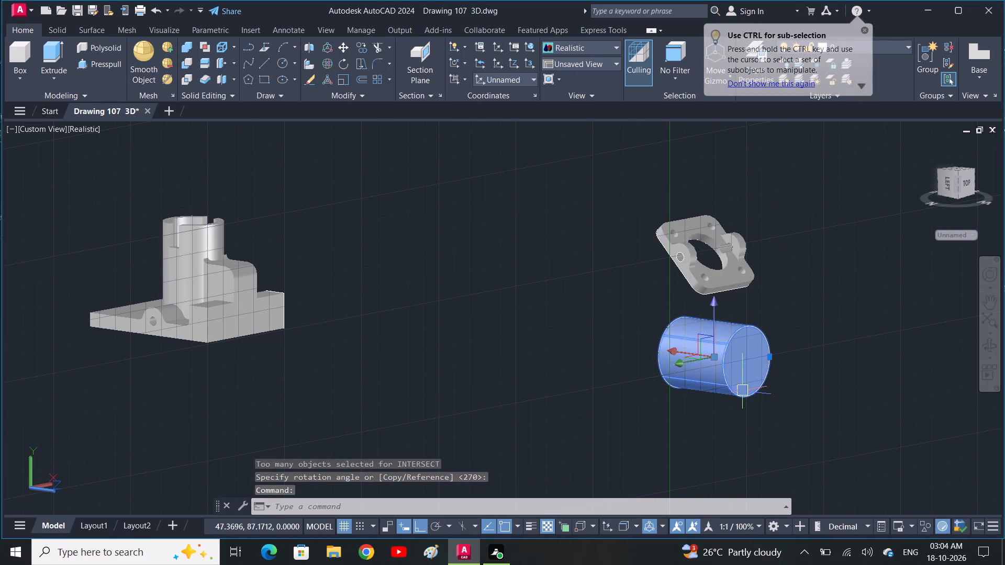
{"action": "type", "text": "ro"}
{"action": "key", "text": "space"}
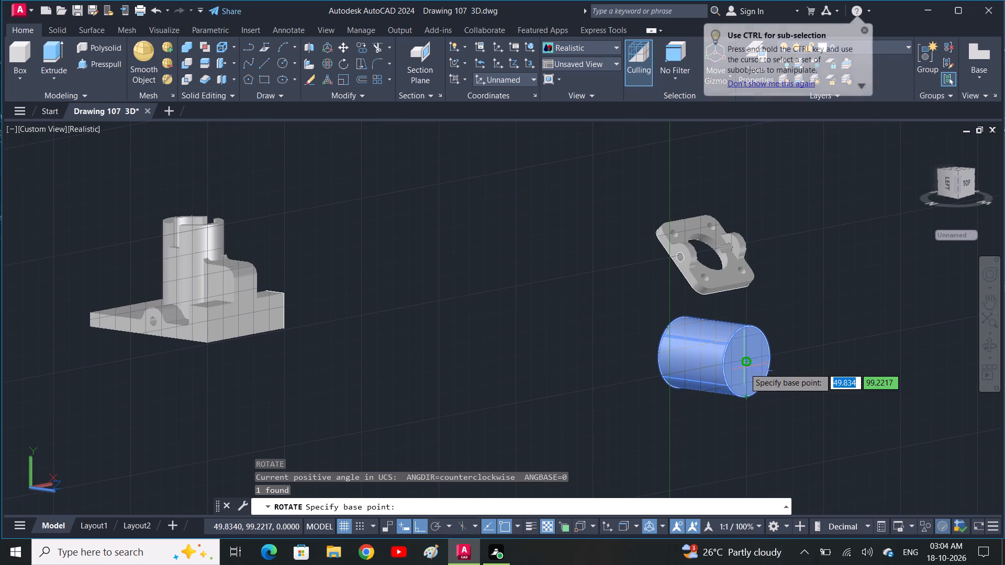
{"action": "left_click", "coordinate": [744, 365]}
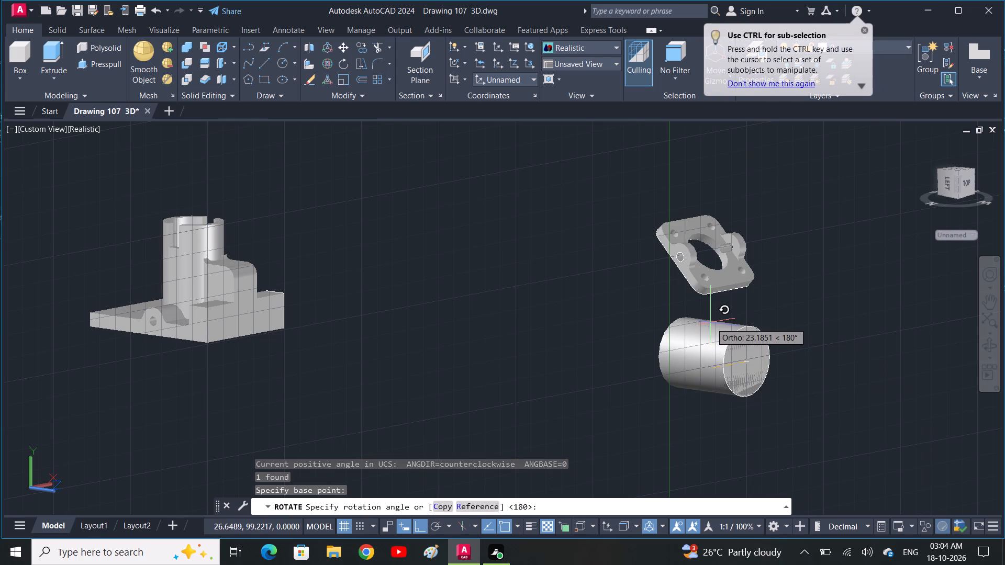
{"action": "type", "text": "45"}
{"action": "key", "text": "space"}
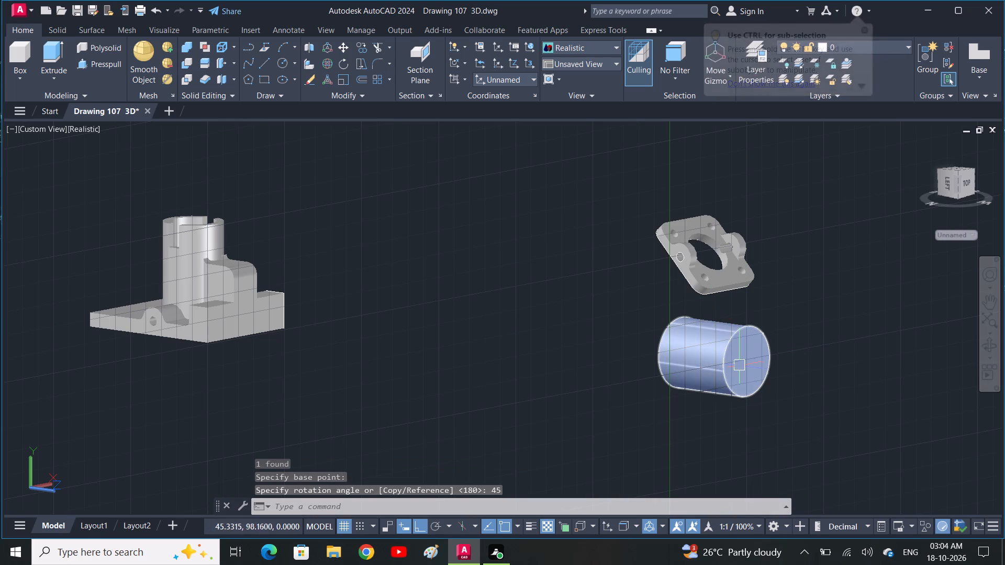
Rotate the cylinder another 90° about a point just off the centre of its near end face.
{"action": "left_click", "coordinate": [742, 368]}
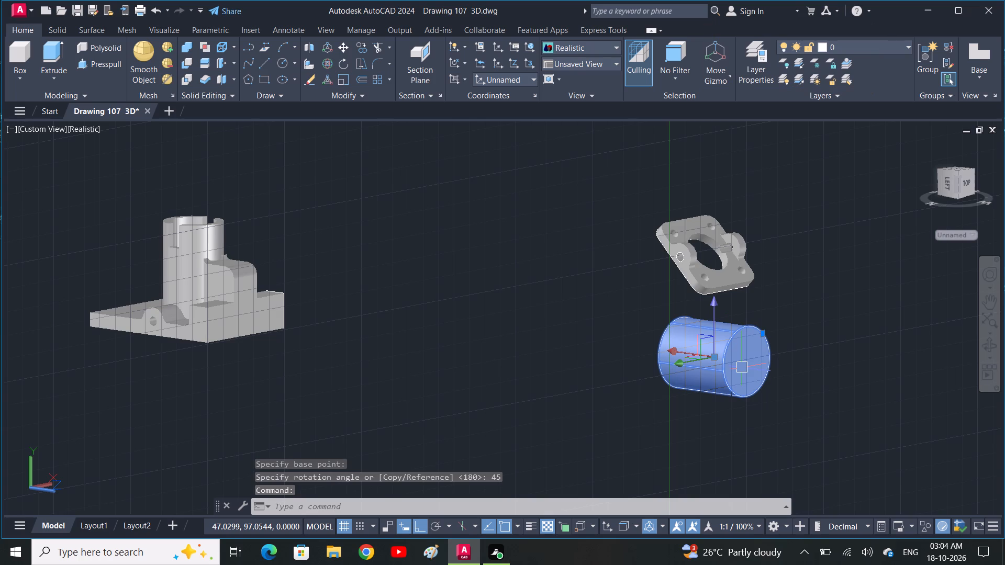
{"action": "type", "text": "ro"}
{"action": "key", "text": "space"}
{"action": "left_click", "coordinate": [742, 368]}
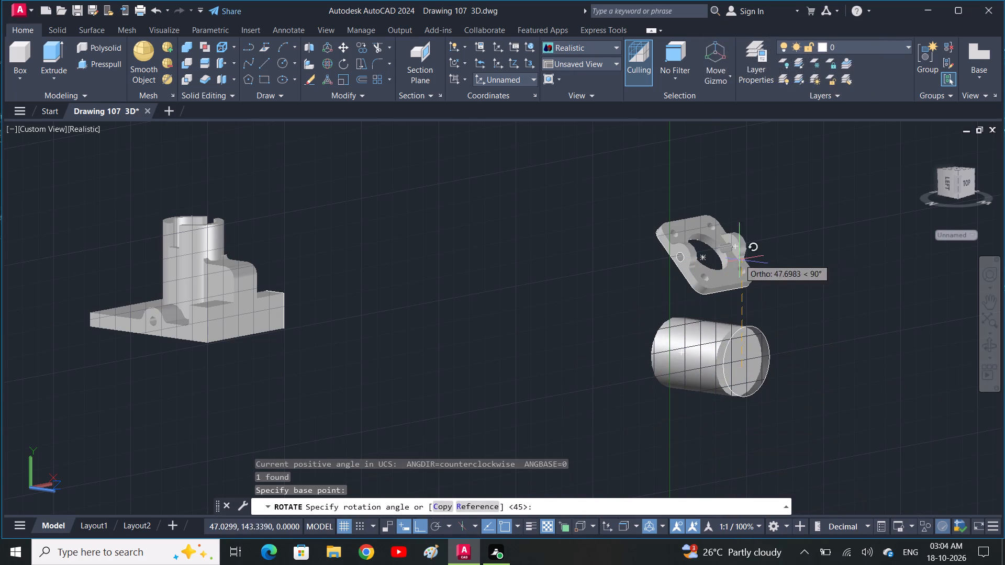
{"action": "left_click", "coordinate": [766, 292]}
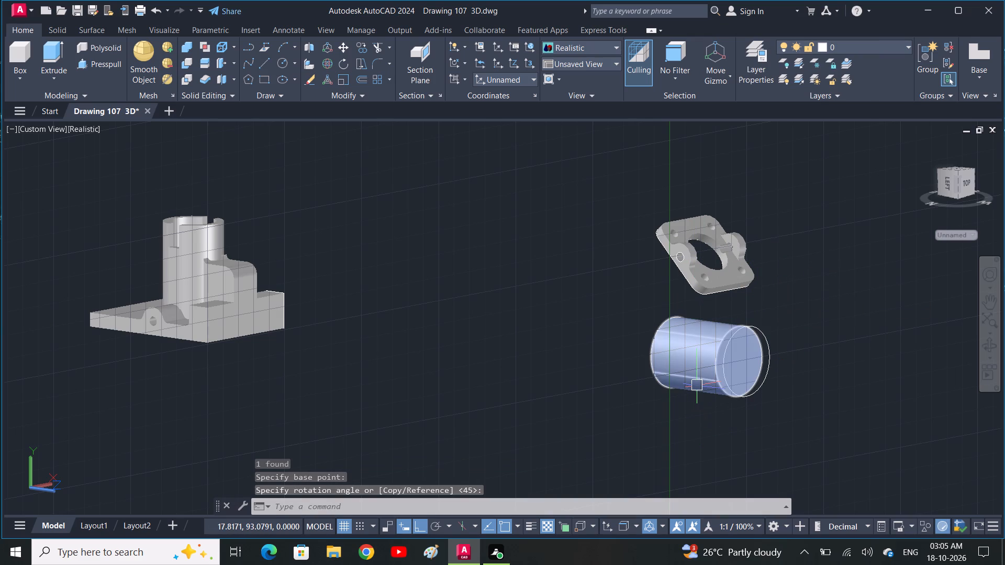
Use 3DROTATE to turn the cylinder 90° about the vertical axis through its middle.
{"action": "key", "text": "3"}
{"action": "key", "text": "s"}
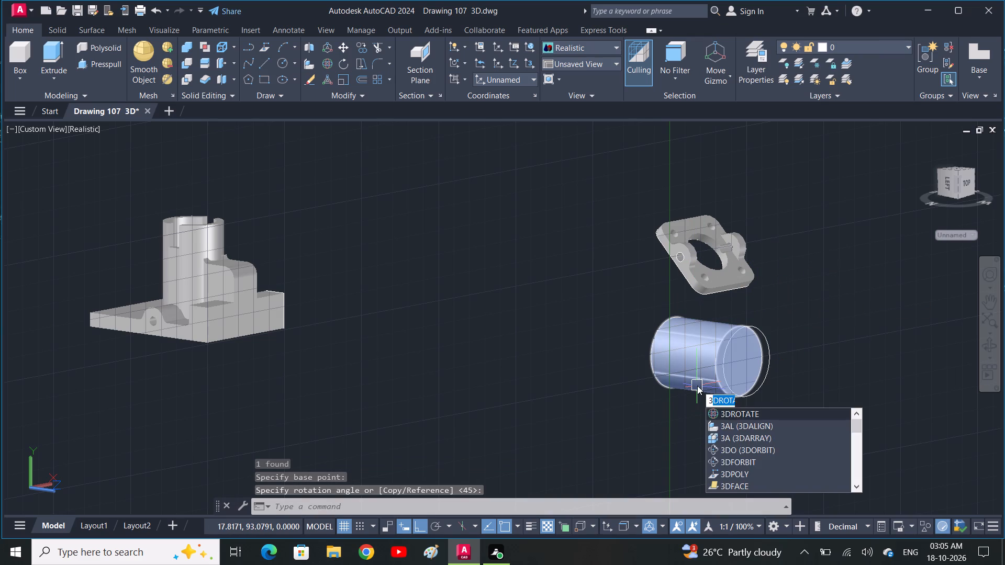
{"action": "key", "text": "BackSpace"}
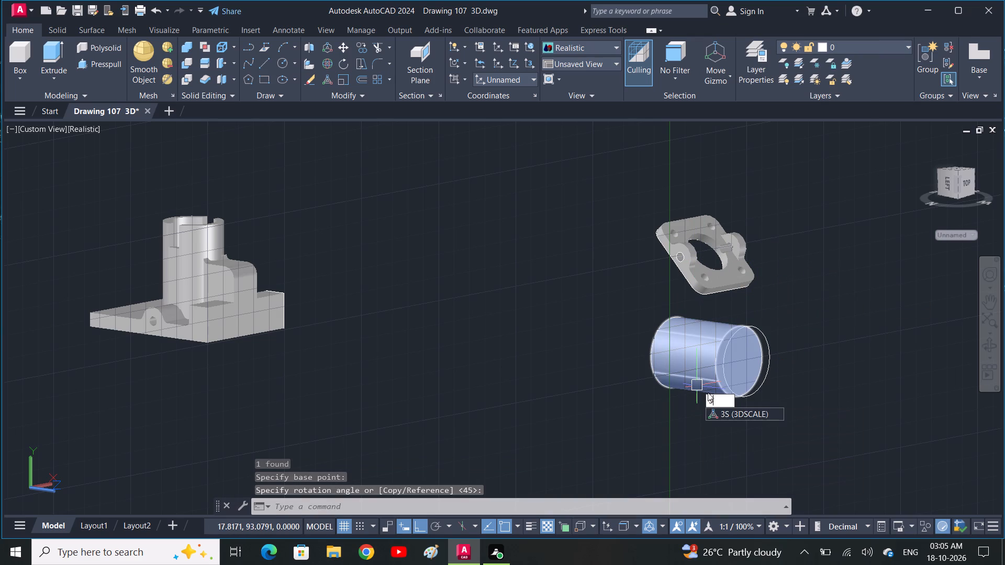
{"action": "left_click", "coordinate": [735, 413]}
{"action": "left_click", "coordinate": [715, 373]}
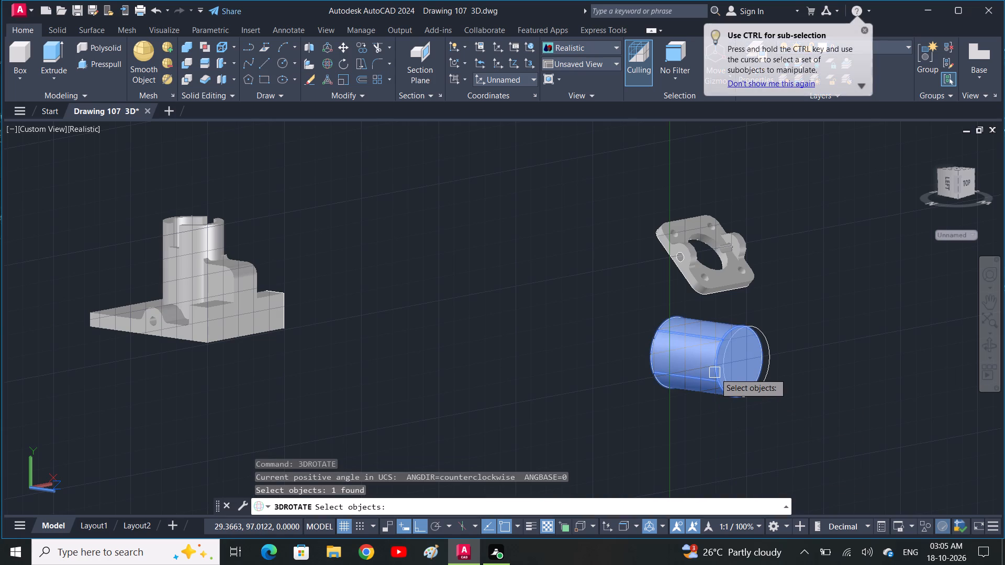
{"action": "key", "text": "space"}
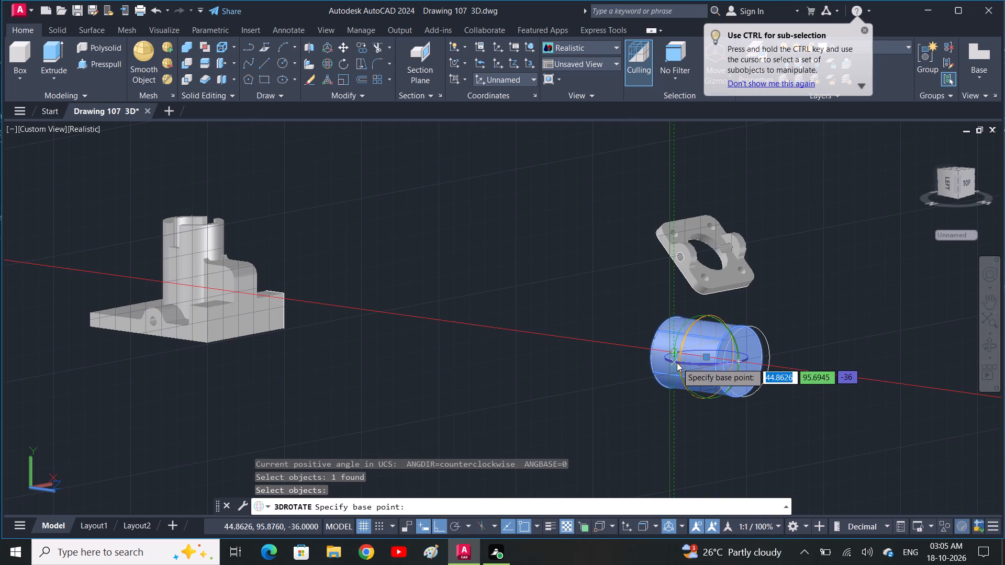
{"action": "scroll", "coordinate": [679, 380], "scroll_direction": "up", "scroll_amount": 3}
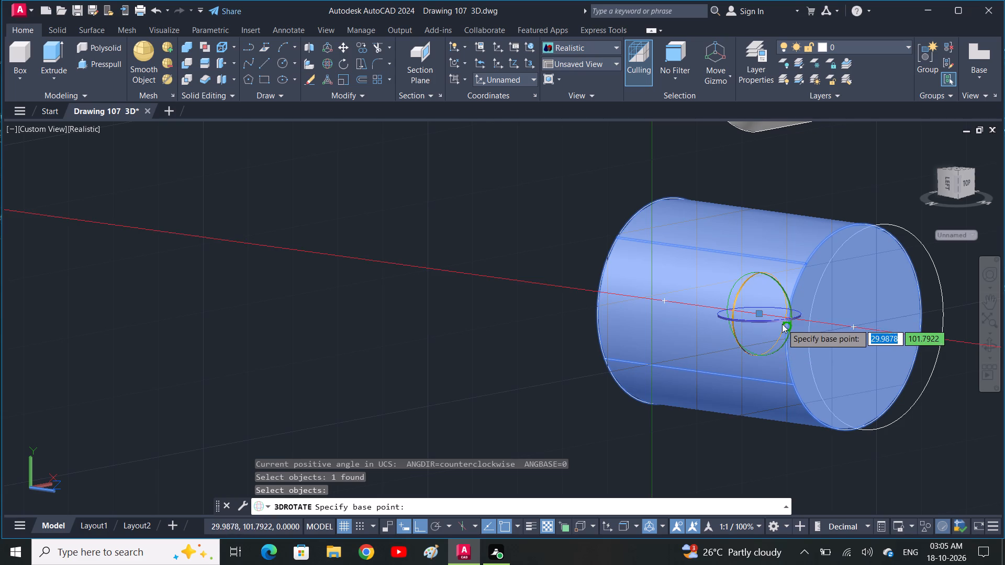
{"action": "left_click", "coordinate": [758, 324]}
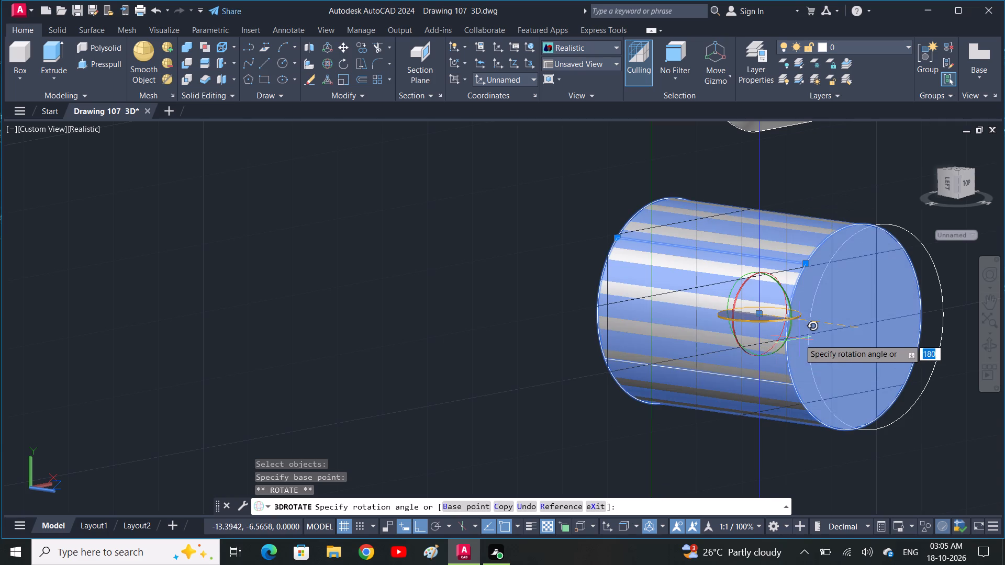
{"action": "left_click", "coordinate": [626, 377]}
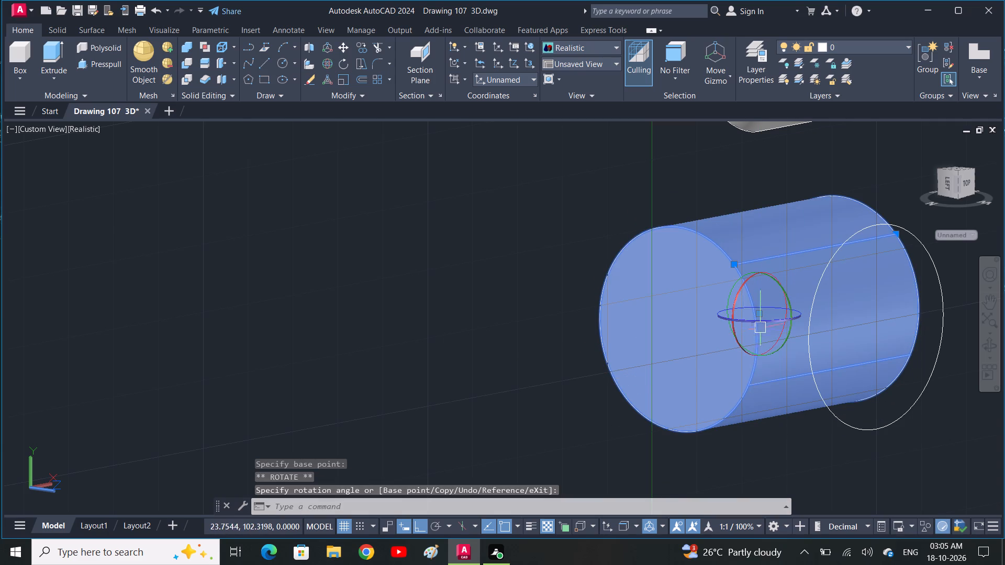
Tilt the cylinder 45° about the rotate gizmo's red horizontal axis.
{"action": "left_click", "coordinate": [783, 326]}
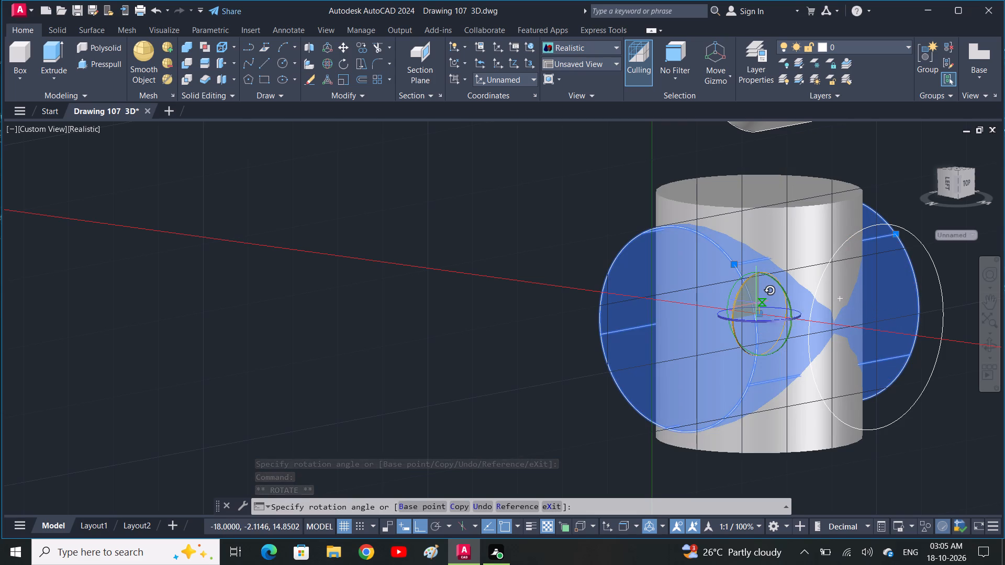
{"action": "type", "text": "45"}
{"action": "key", "text": "space"}
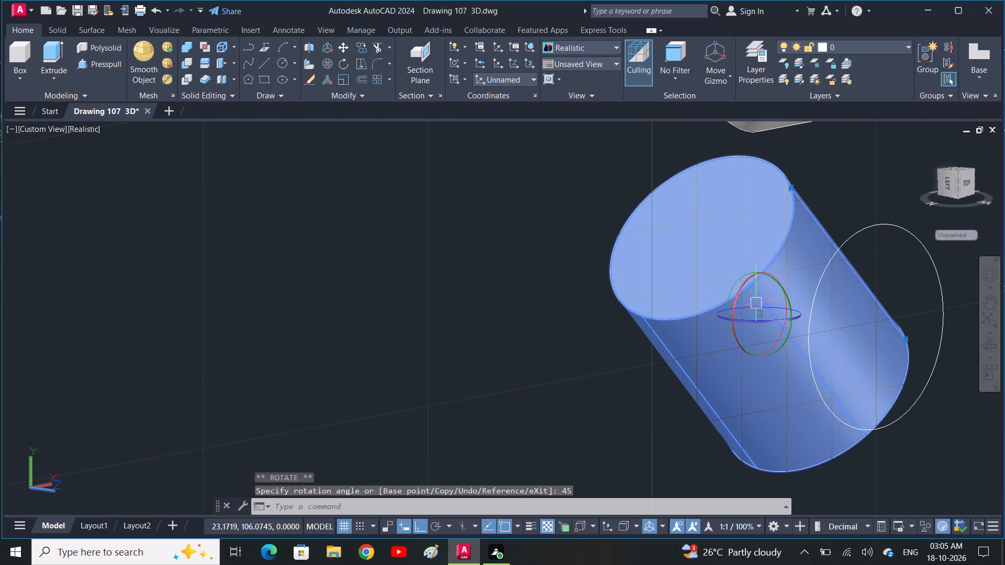
Flip the cylinder 180° about the gizmo's red axis and 180° about its green axis.
{"action": "left_click", "coordinate": [779, 332]}
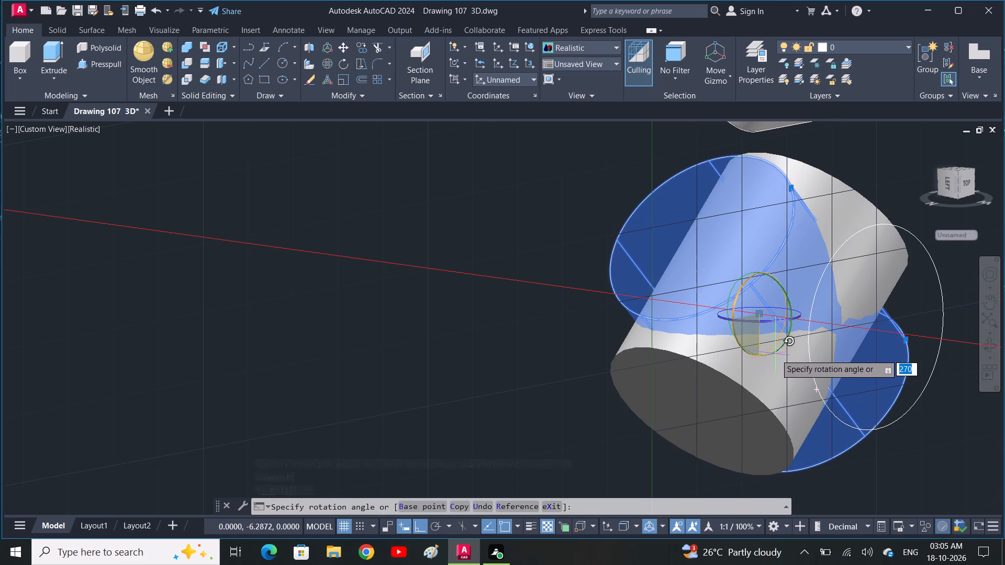
{"action": "scroll", "coordinate": [780, 353], "scroll_direction": "up", "scroll_amount": 3}
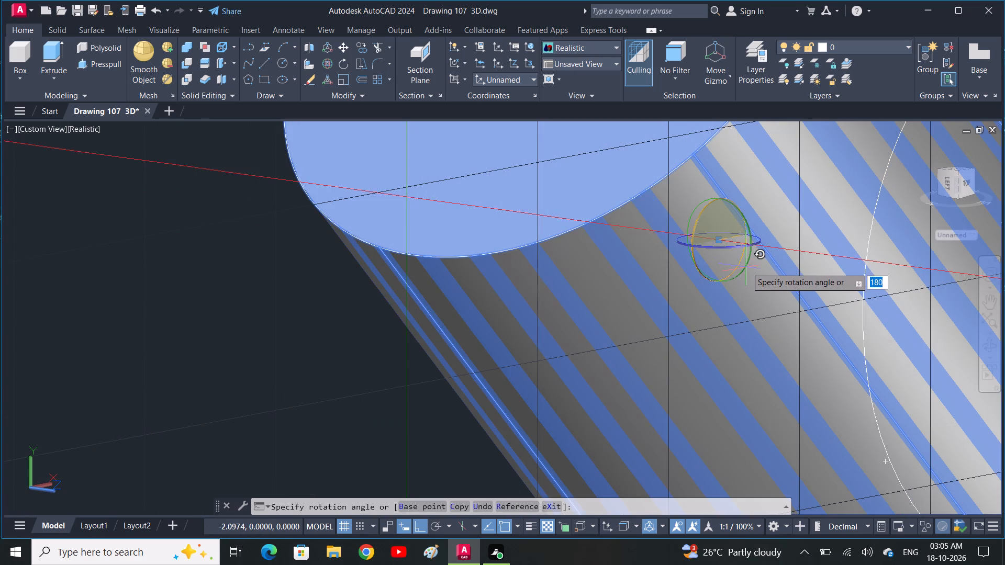
{"action": "left_click", "coordinate": [746, 267]}
{"action": "scroll", "coordinate": [734, 247], "scroll_direction": "down", "scroll_amount": 2}
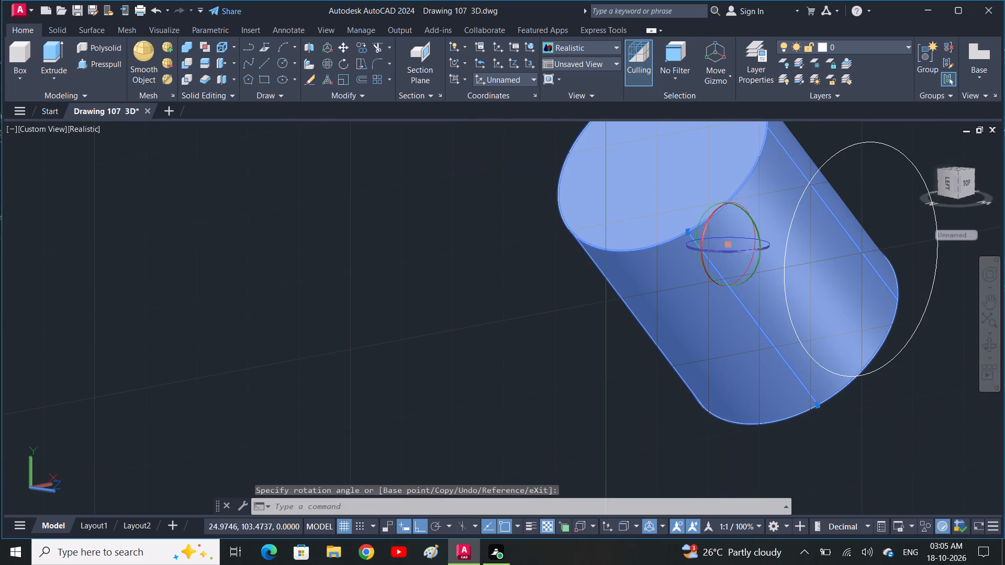
{"action": "left_click", "coordinate": [759, 274]}
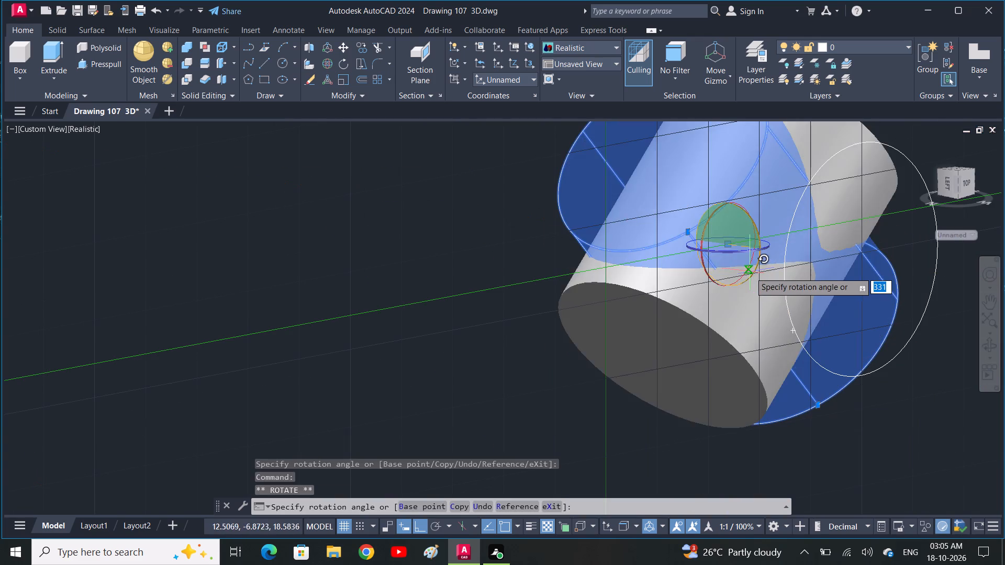
{"action": "left_click", "coordinate": [814, 338]}
Turn the tilted cylinder about the gizmo's vertical axis so its upper end face points toward the viewer.
{"action": "scroll", "coordinate": [815, 358], "scroll_direction": "down", "scroll_amount": 3}
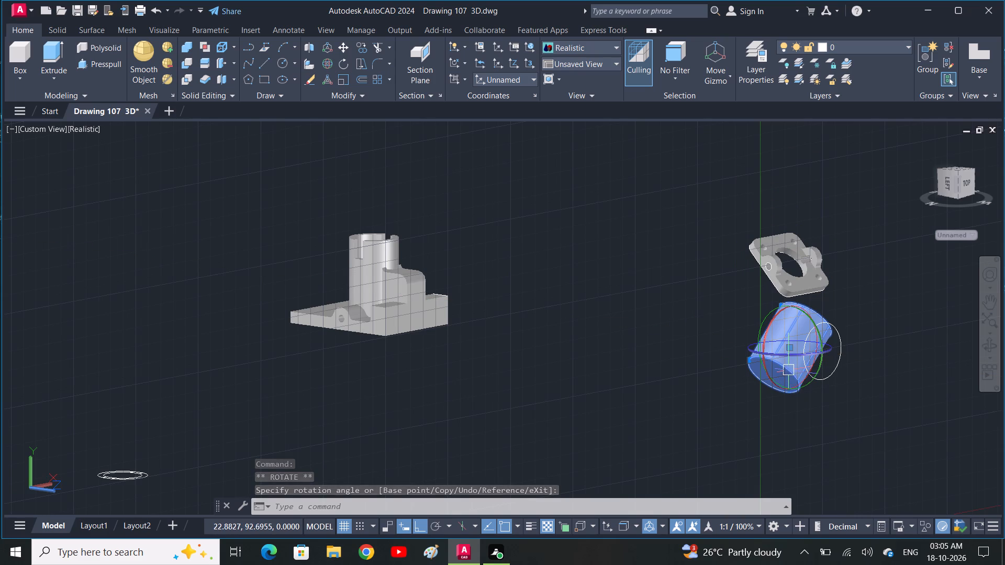
{"action": "left_click", "coordinate": [795, 356]}
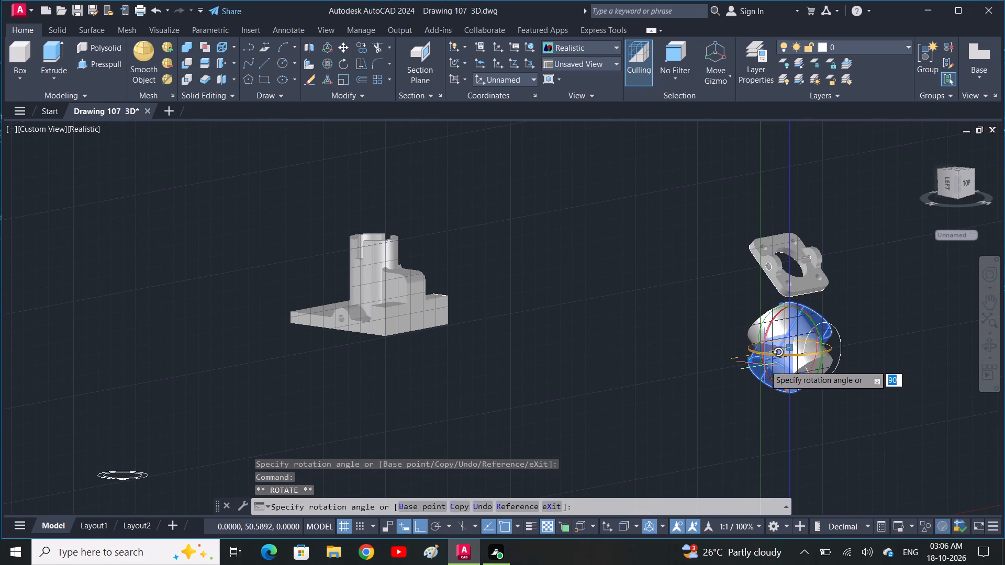
{"action": "left_click", "coordinate": [837, 338]}
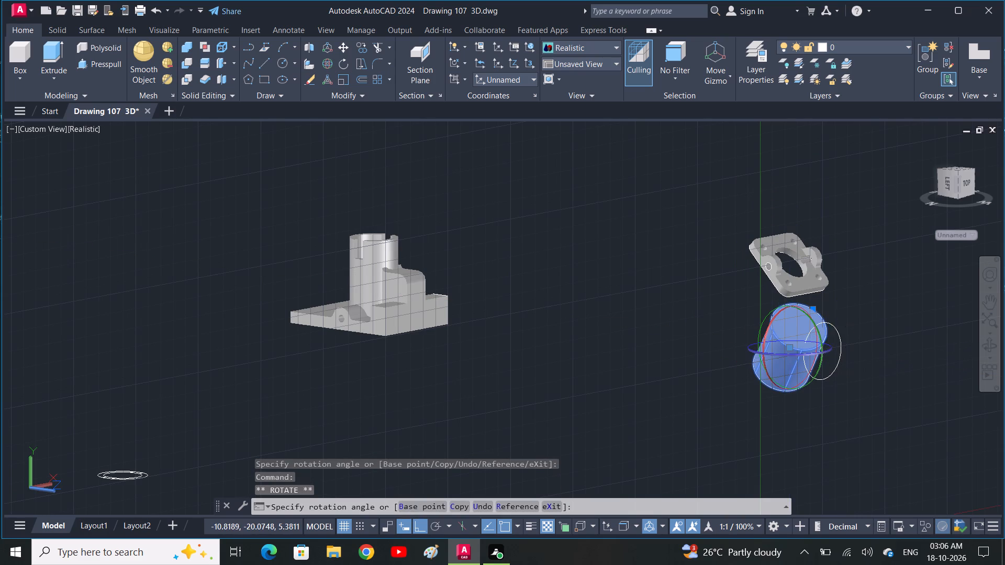
{"action": "scroll", "coordinate": [804, 387], "scroll_direction": "up", "scroll_amount": 2}
{"action": "key", "text": "Escape"}
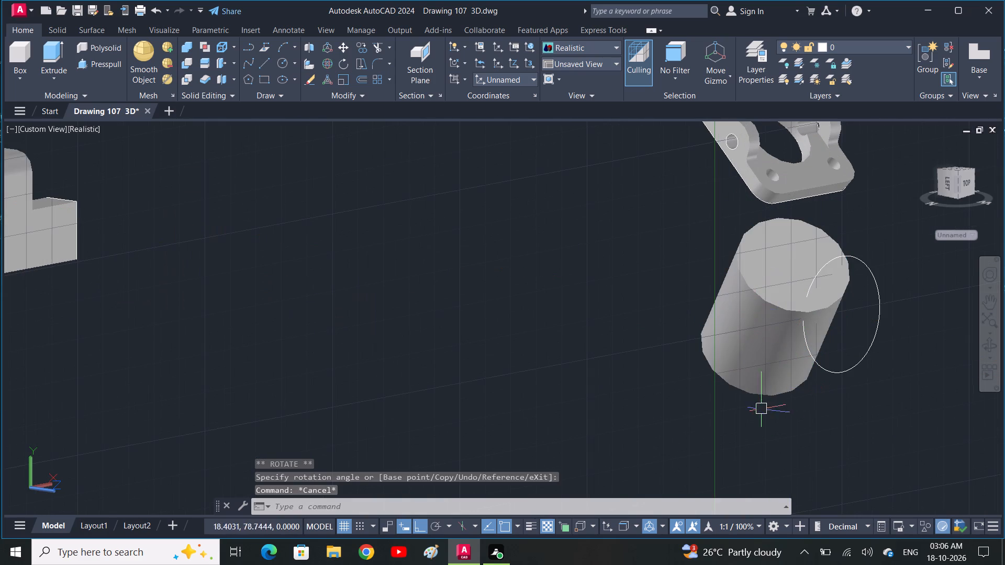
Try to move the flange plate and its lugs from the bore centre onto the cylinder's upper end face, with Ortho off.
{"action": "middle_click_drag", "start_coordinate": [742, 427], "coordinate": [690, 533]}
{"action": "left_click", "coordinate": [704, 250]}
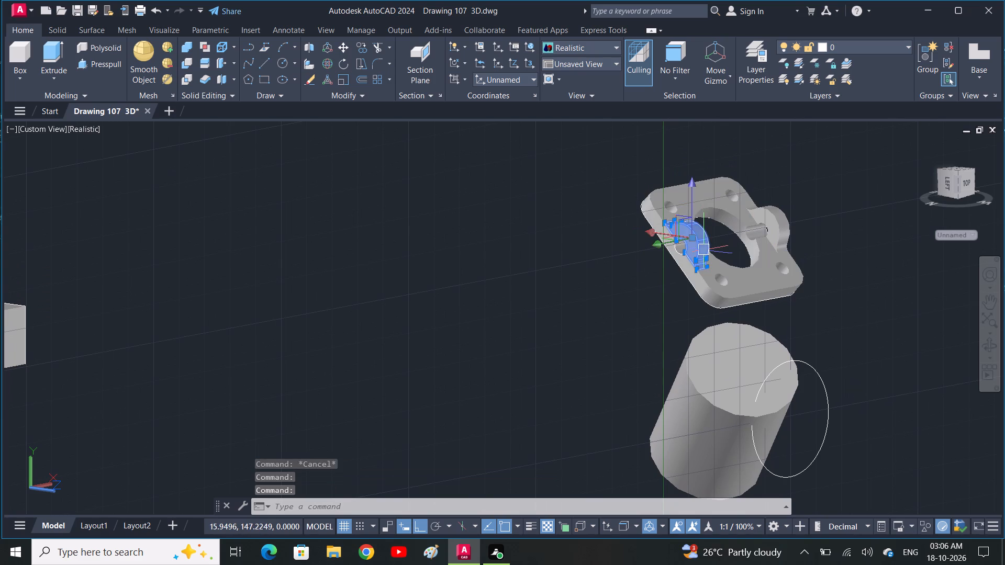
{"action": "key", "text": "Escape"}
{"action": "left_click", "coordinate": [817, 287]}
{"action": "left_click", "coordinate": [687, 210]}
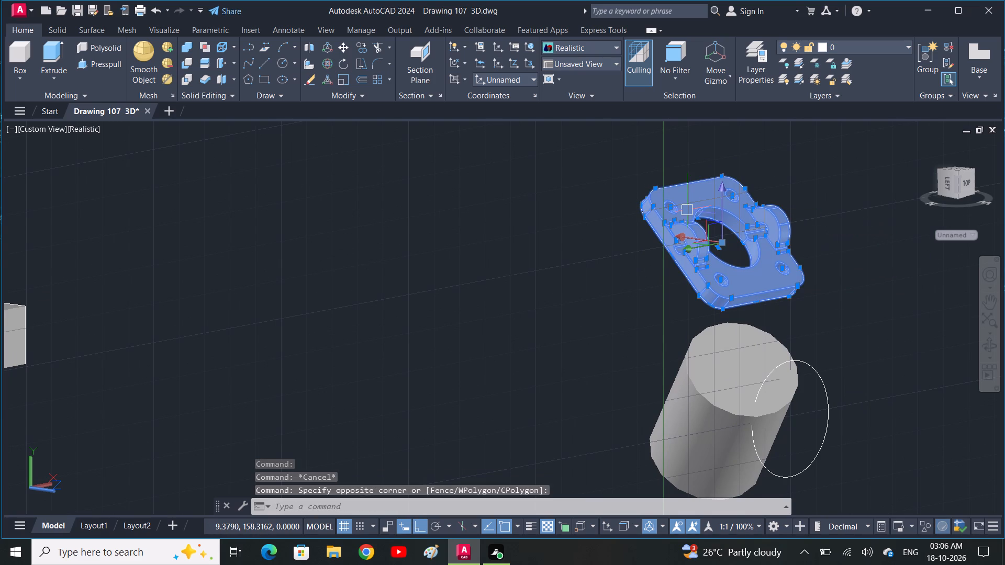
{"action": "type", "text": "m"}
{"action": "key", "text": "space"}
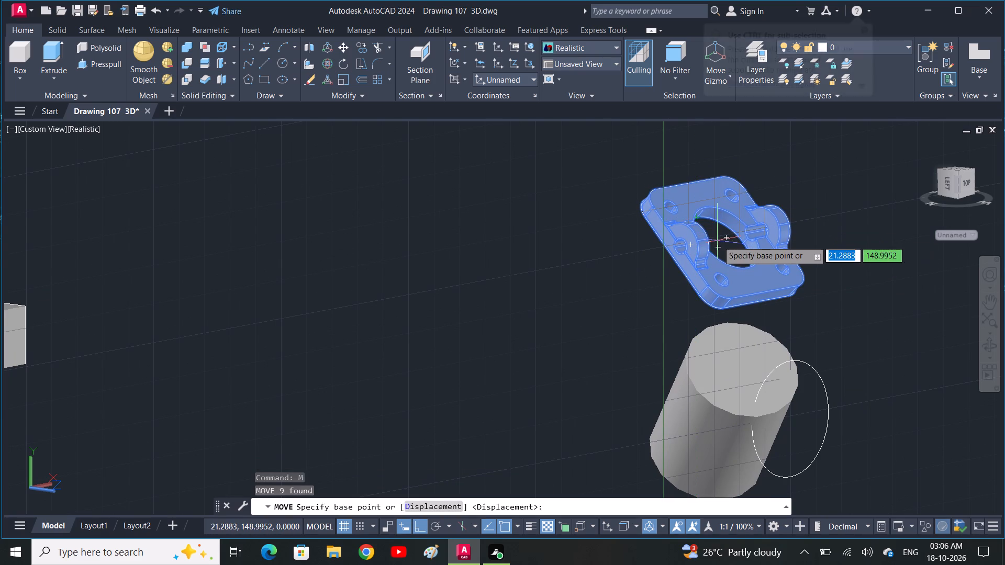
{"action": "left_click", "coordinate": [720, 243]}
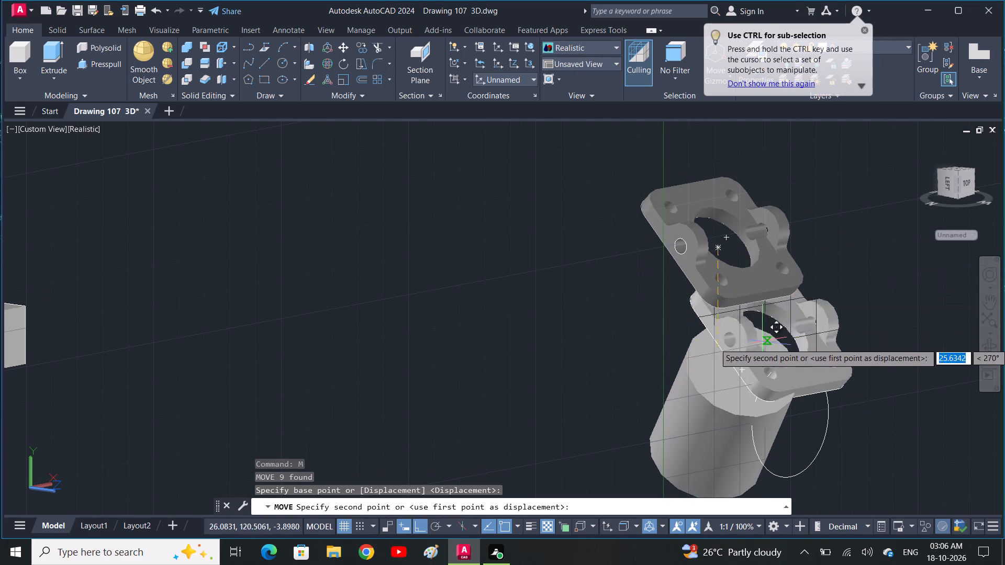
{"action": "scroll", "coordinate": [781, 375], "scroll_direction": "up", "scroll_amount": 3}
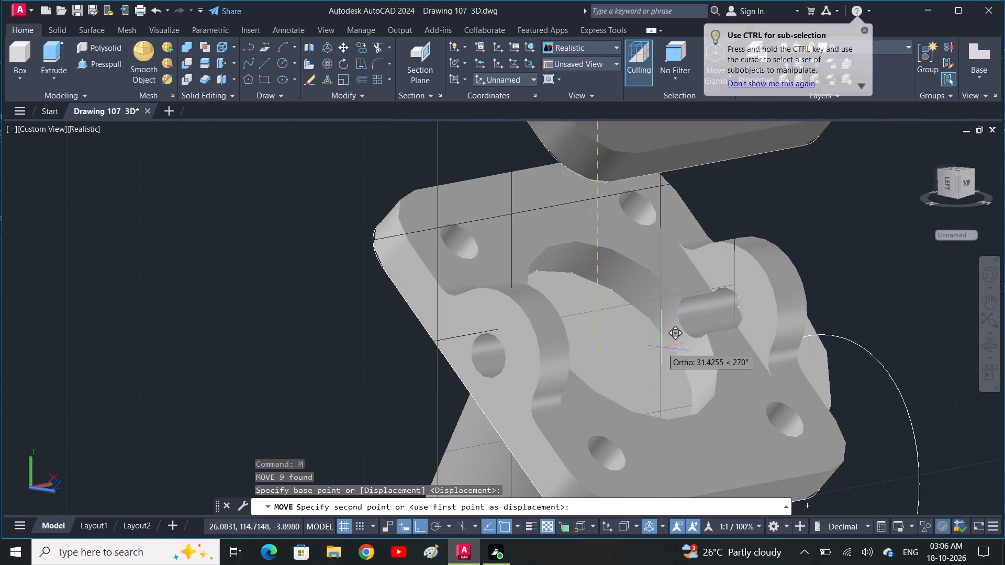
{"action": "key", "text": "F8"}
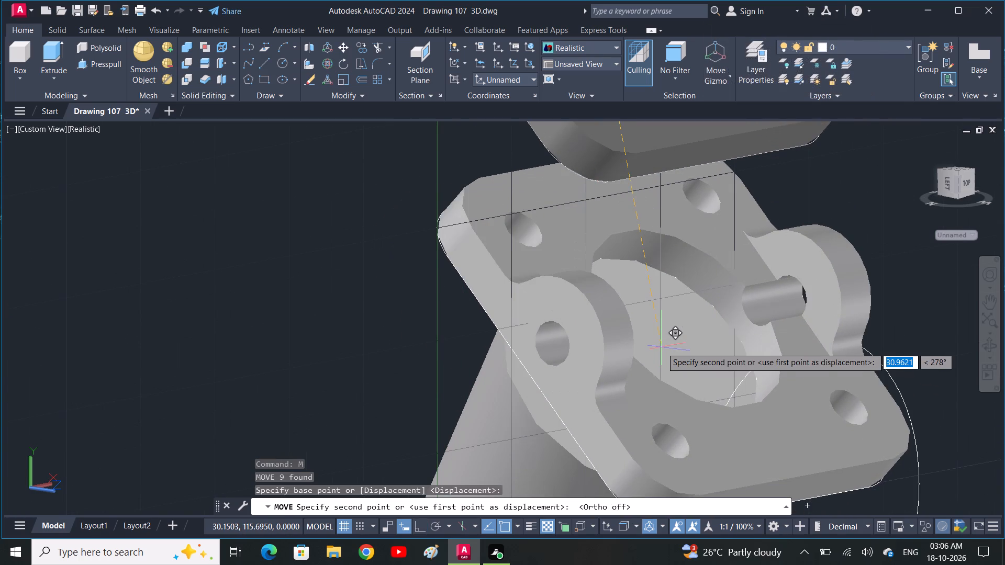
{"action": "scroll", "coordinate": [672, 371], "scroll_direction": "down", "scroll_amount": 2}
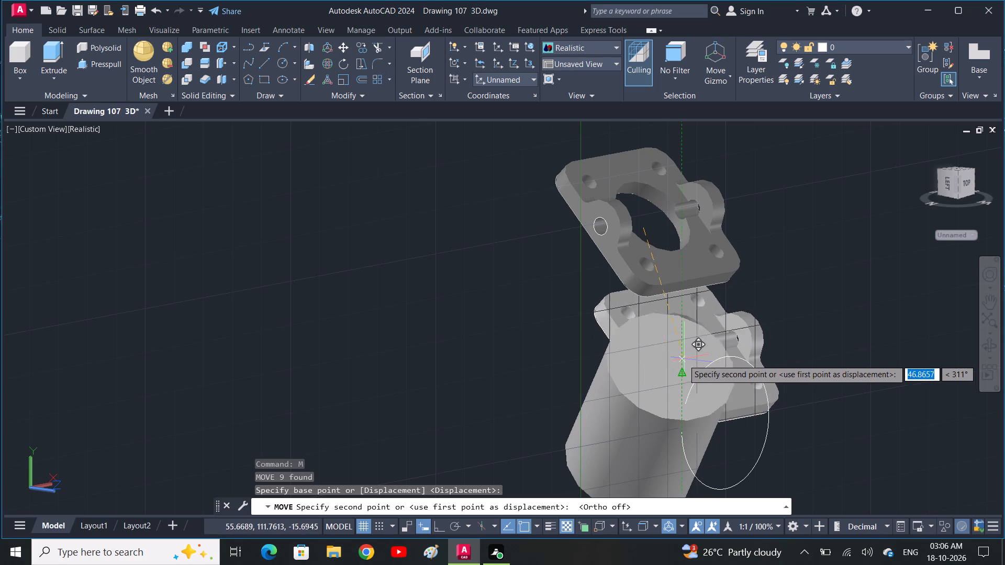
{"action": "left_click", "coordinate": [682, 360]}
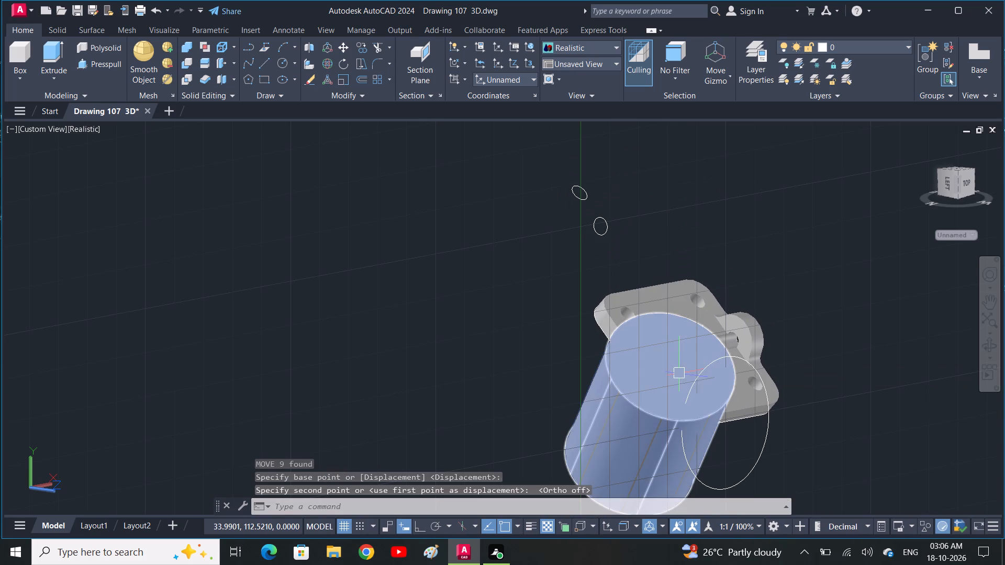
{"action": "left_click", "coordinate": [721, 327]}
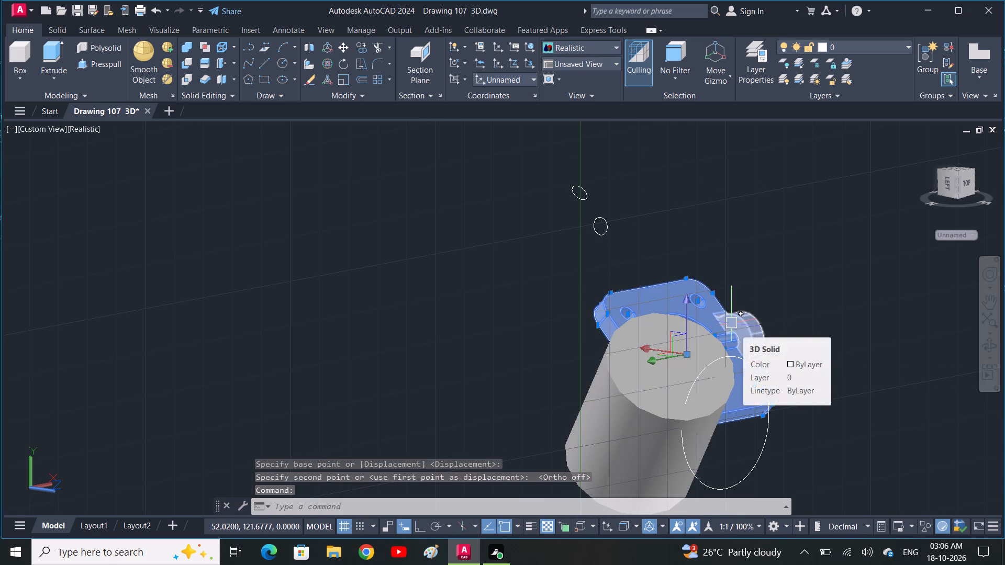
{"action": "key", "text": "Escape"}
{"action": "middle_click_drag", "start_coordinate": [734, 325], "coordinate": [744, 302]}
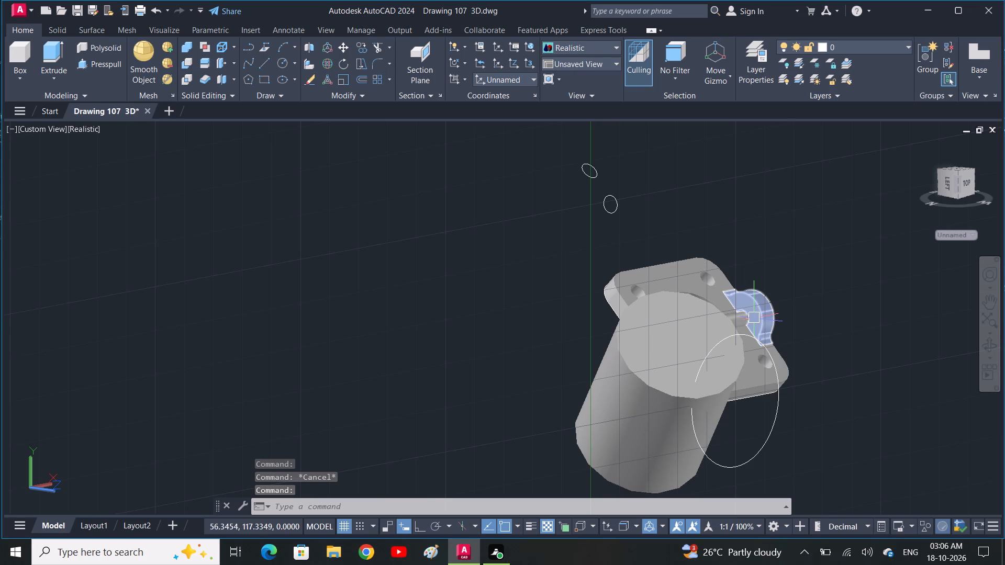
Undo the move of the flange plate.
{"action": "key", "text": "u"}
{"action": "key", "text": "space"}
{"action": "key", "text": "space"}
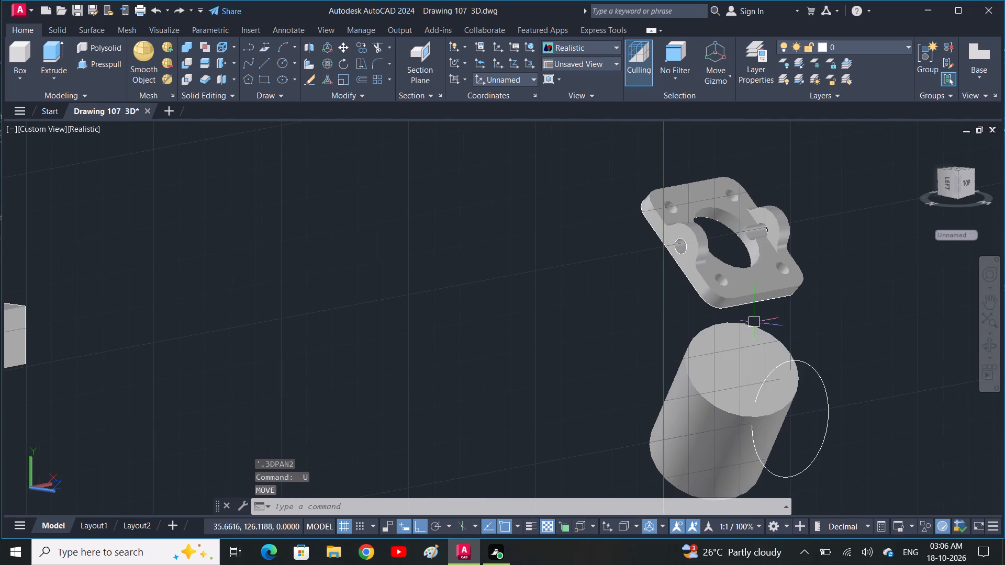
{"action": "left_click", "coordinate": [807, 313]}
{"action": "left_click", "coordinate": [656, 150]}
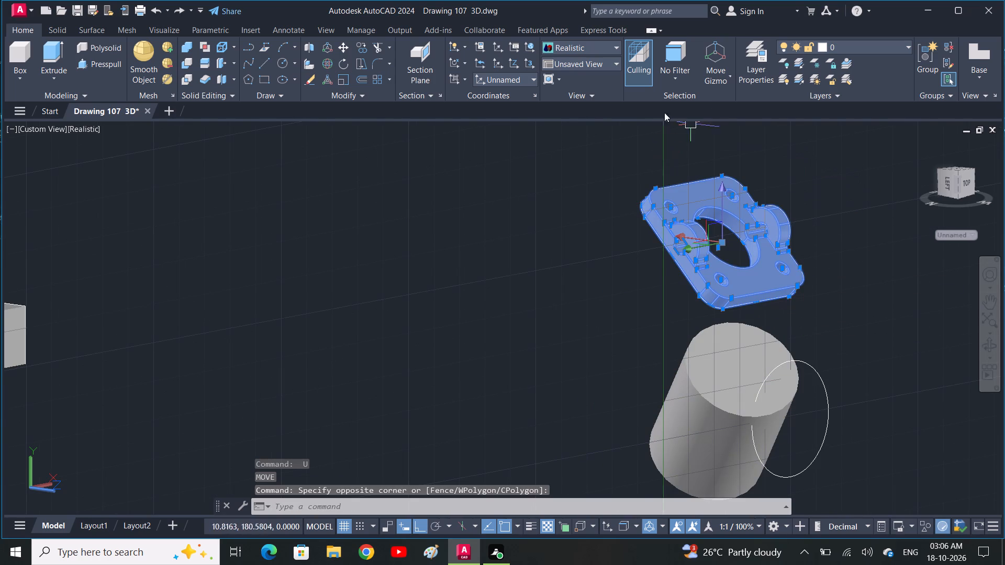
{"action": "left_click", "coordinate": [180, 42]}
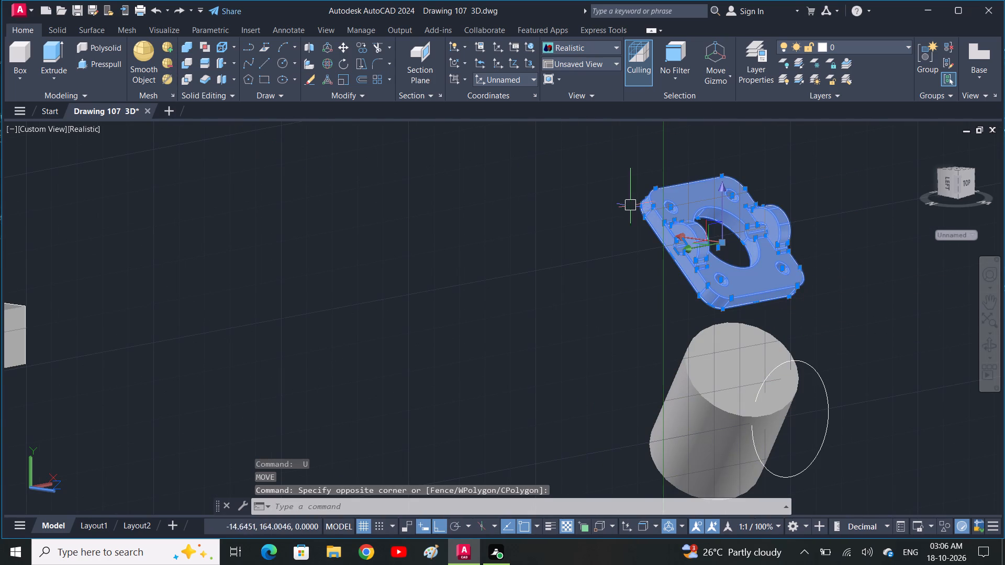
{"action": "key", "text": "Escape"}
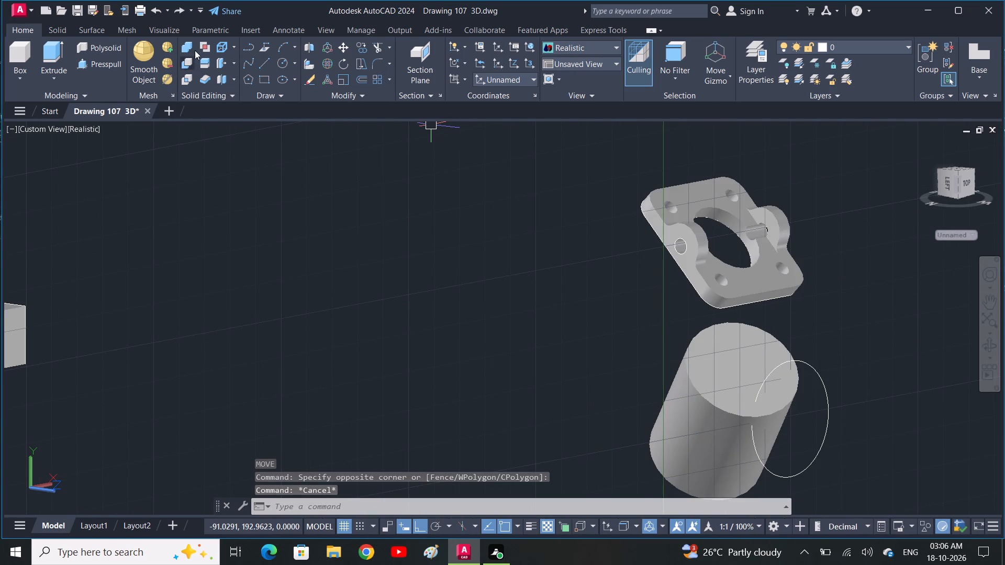
Union the flange plate and its two lugs into one solid.
{"action": "left_click", "coordinate": [186, 43]}
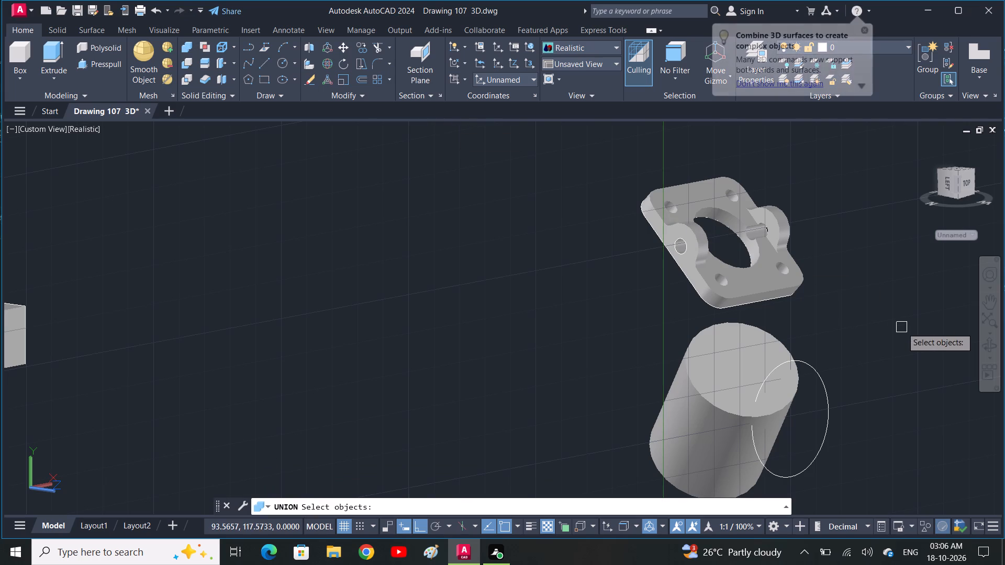
{"action": "left_click", "coordinate": [822, 305]}
{"action": "left_click", "coordinate": [618, 180]}
{"action": "key", "text": "space"}
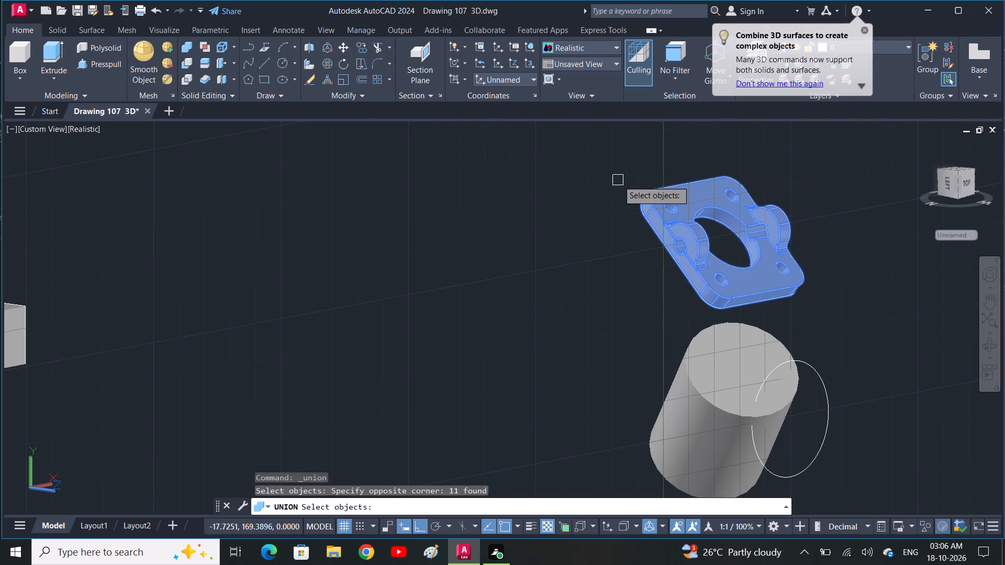
Move the united flange plate from its bore centre to the centre of the cylinder's upper end face.
{"action": "left_click", "coordinate": [716, 263]}
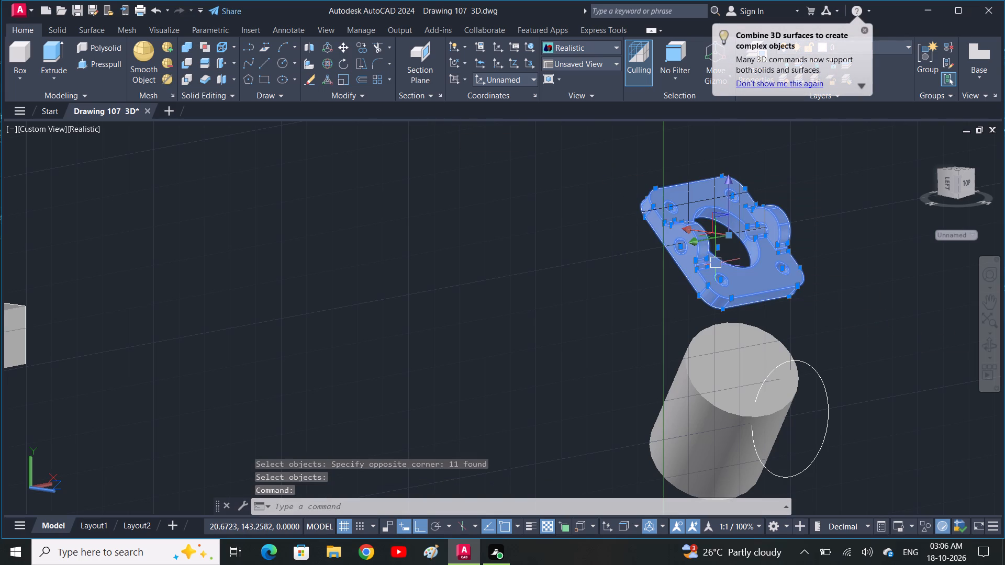
{"action": "type", "text": "m"}
{"action": "key", "text": "space"}
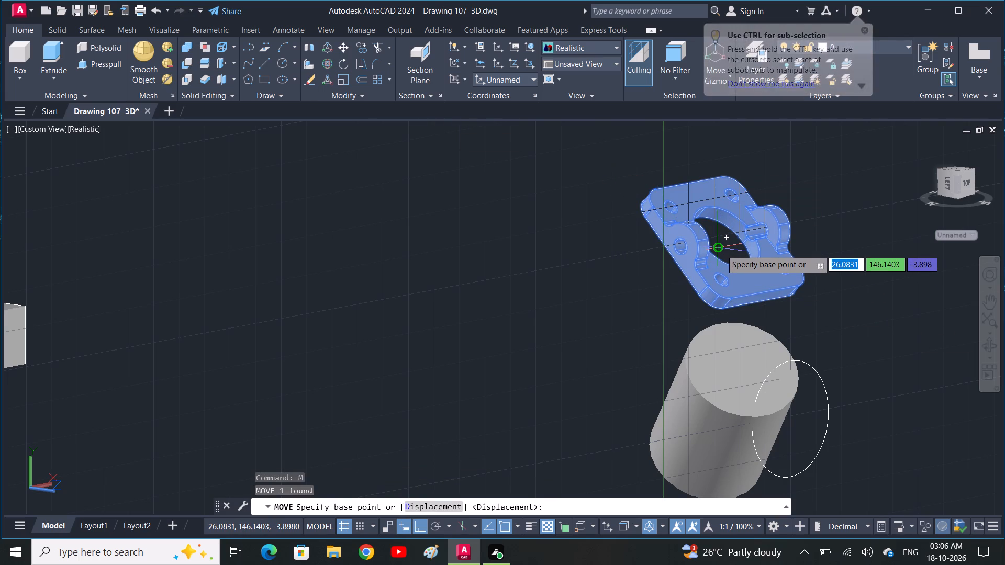
{"action": "left_click", "coordinate": [720, 250]}
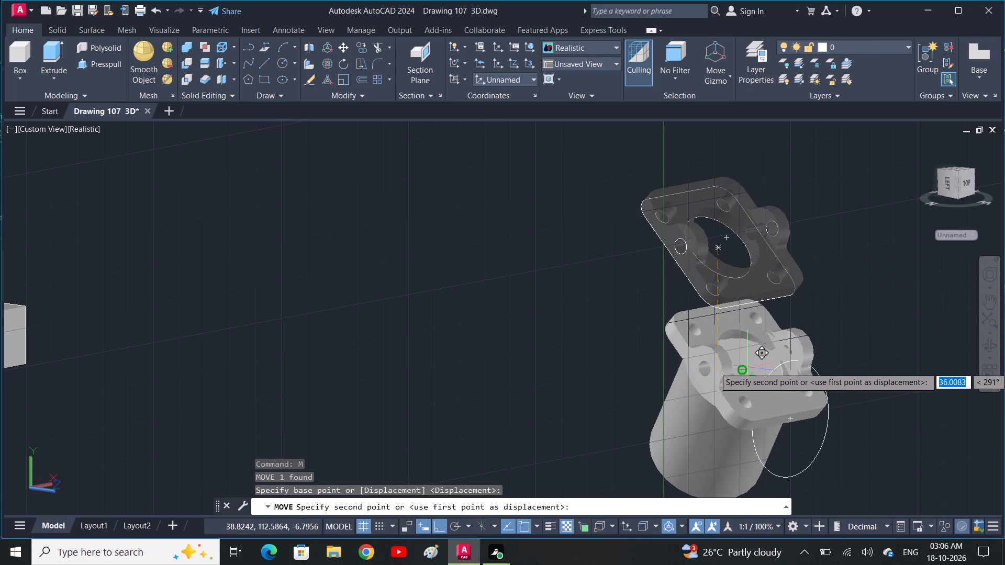
{"action": "left_click", "coordinate": [748, 367]}
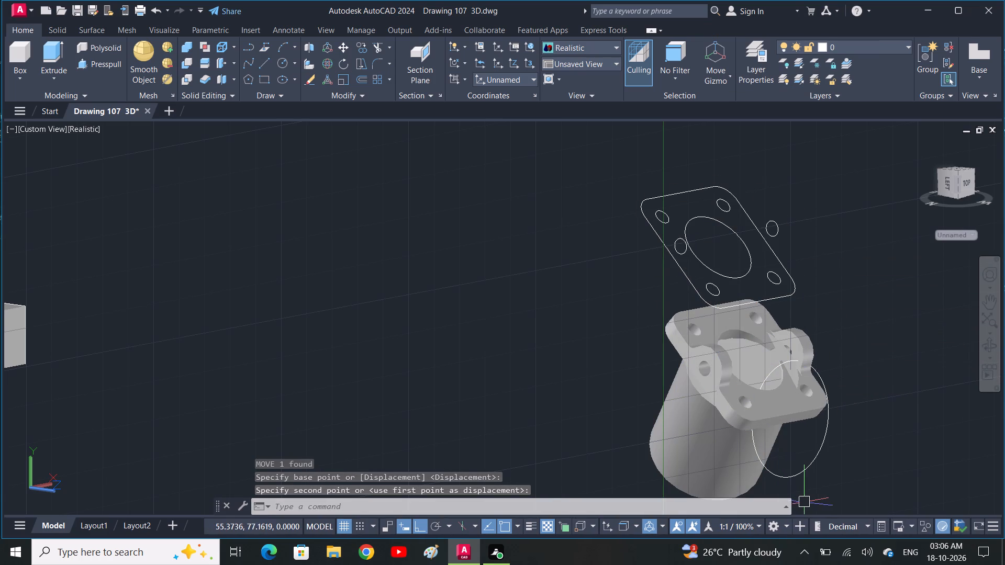
Delete the leftover large circle beside the cylinder.
{"action": "left_click", "coordinate": [807, 471]}
{"action": "key", "text": "Delete"}
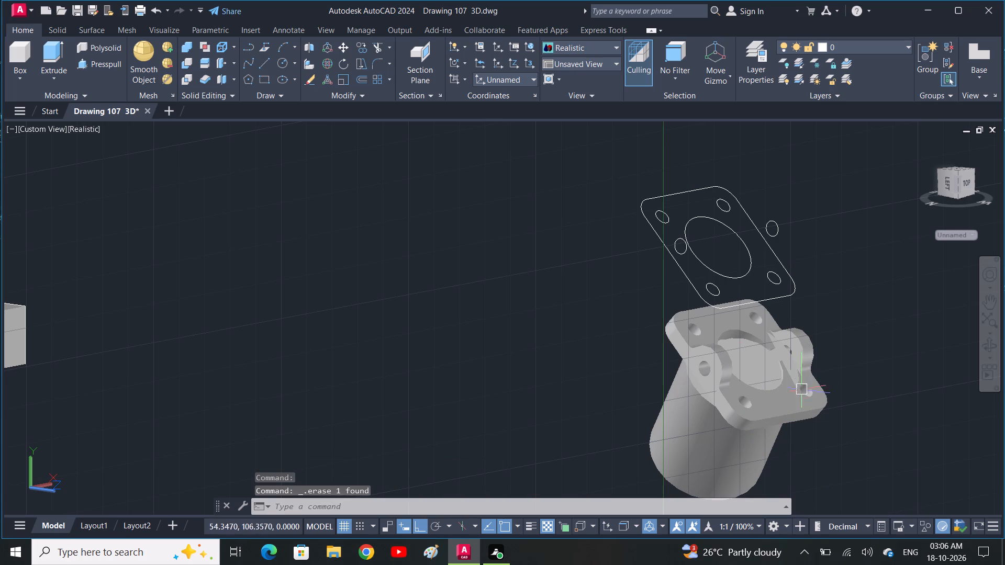
Union the flange plate and the tilted cylinder into a single solid.
{"action": "left_click", "coordinate": [710, 442]}
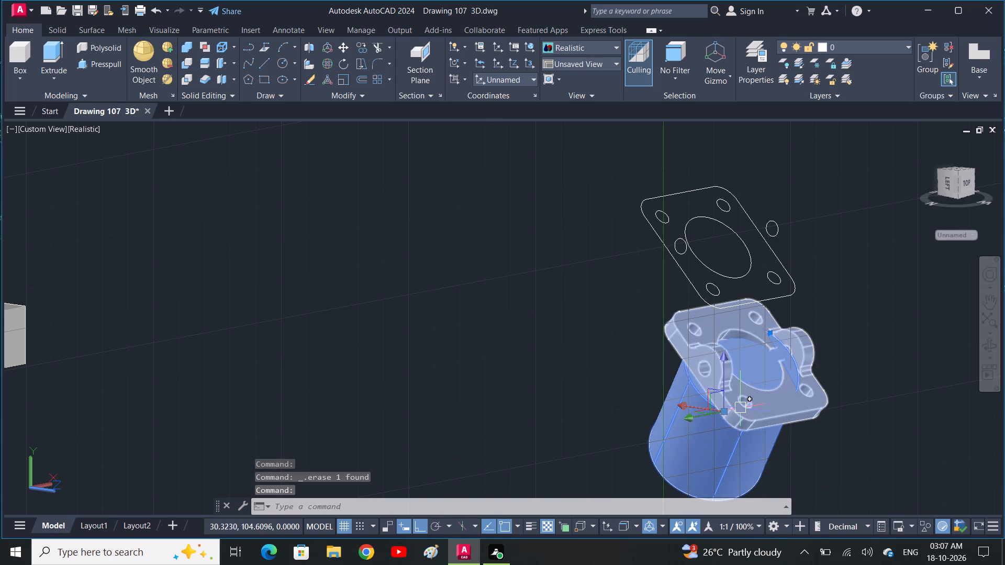
{"action": "left_click", "coordinate": [741, 408]}
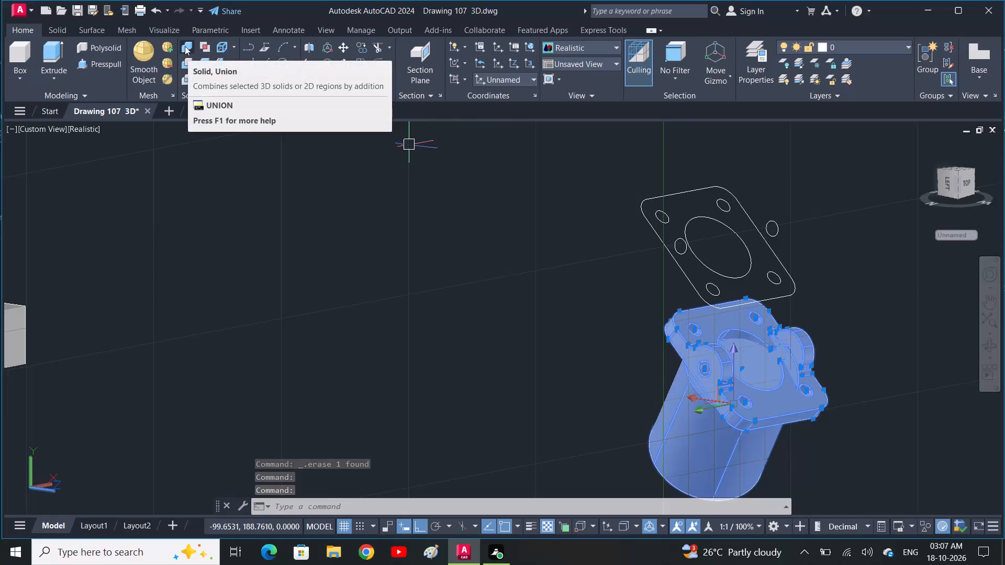
{"action": "left_click", "coordinate": [185, 46]}
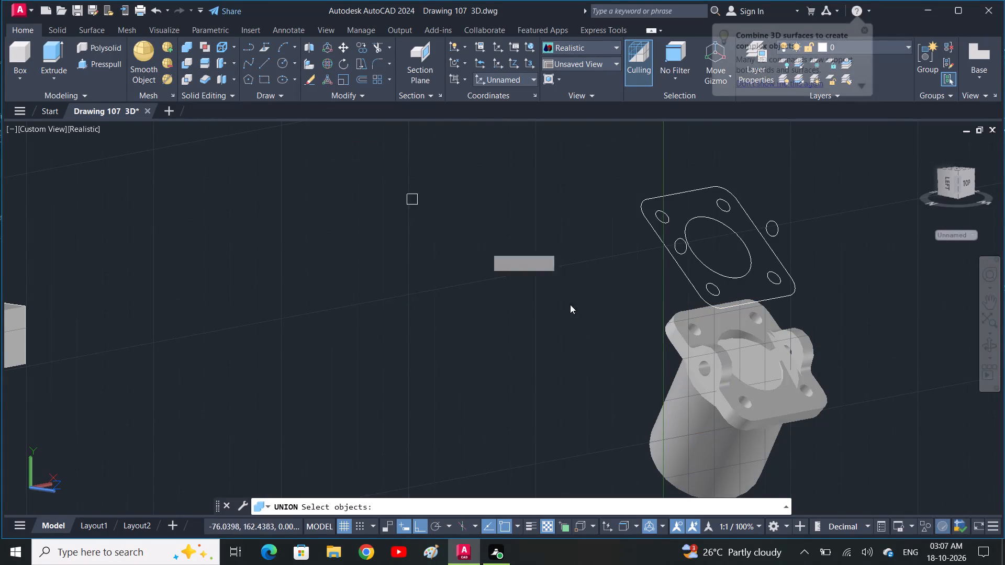
{"action": "middle_click_drag", "start_coordinate": [640, 378], "coordinate": [521, 244]}
{"action": "left_click", "coordinate": [678, 396]}
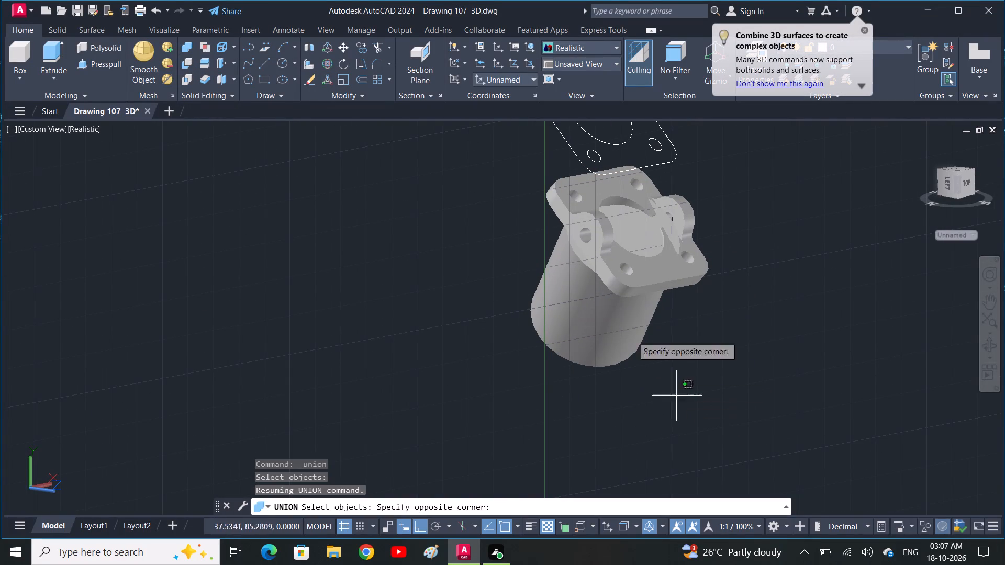
{"action": "left_click", "coordinate": [555, 201]}
{"action": "key", "text": "space"}
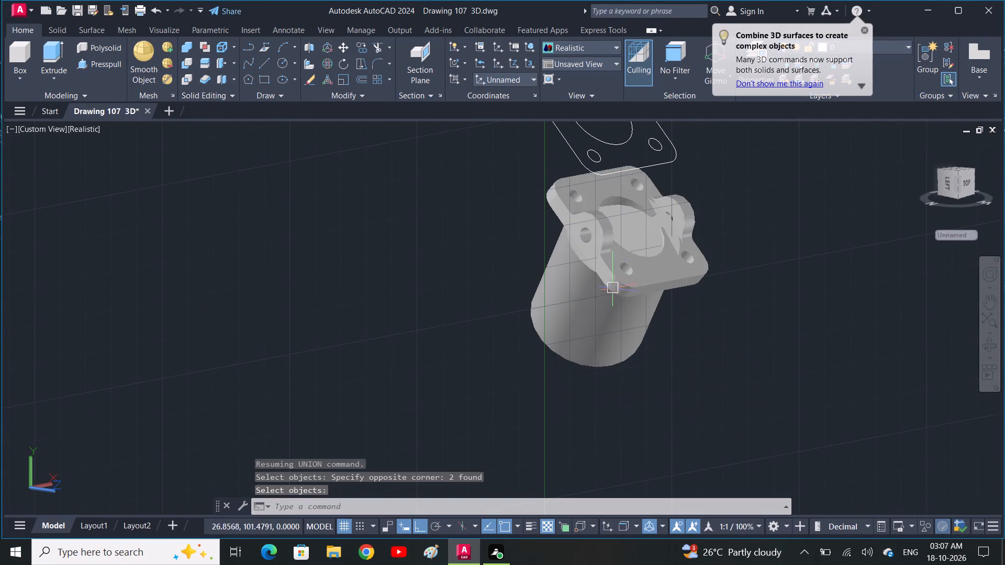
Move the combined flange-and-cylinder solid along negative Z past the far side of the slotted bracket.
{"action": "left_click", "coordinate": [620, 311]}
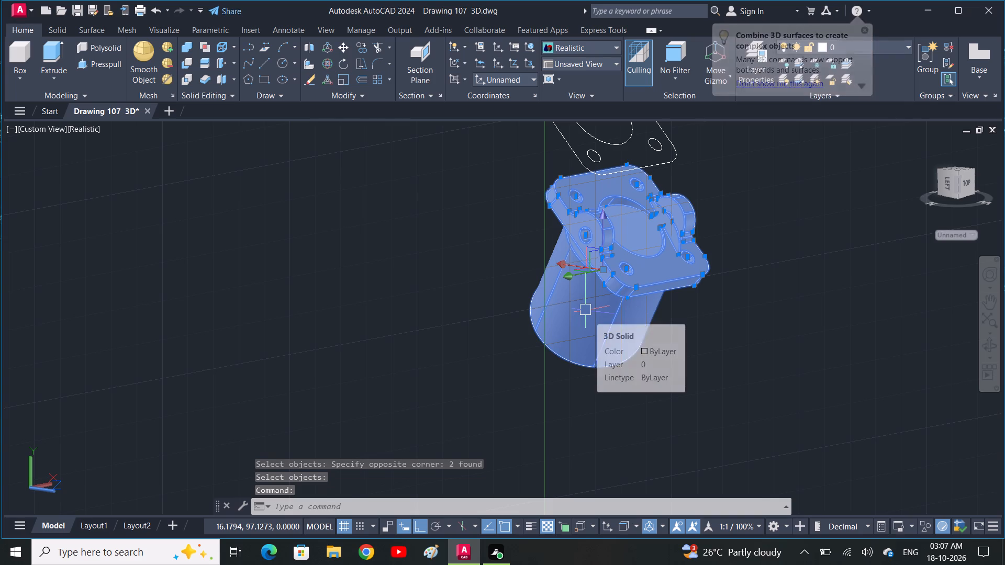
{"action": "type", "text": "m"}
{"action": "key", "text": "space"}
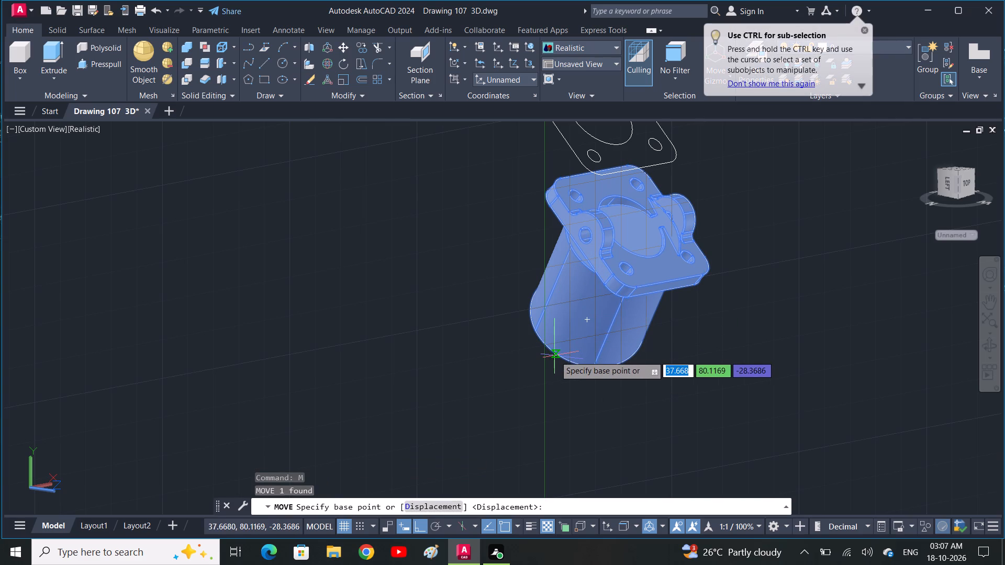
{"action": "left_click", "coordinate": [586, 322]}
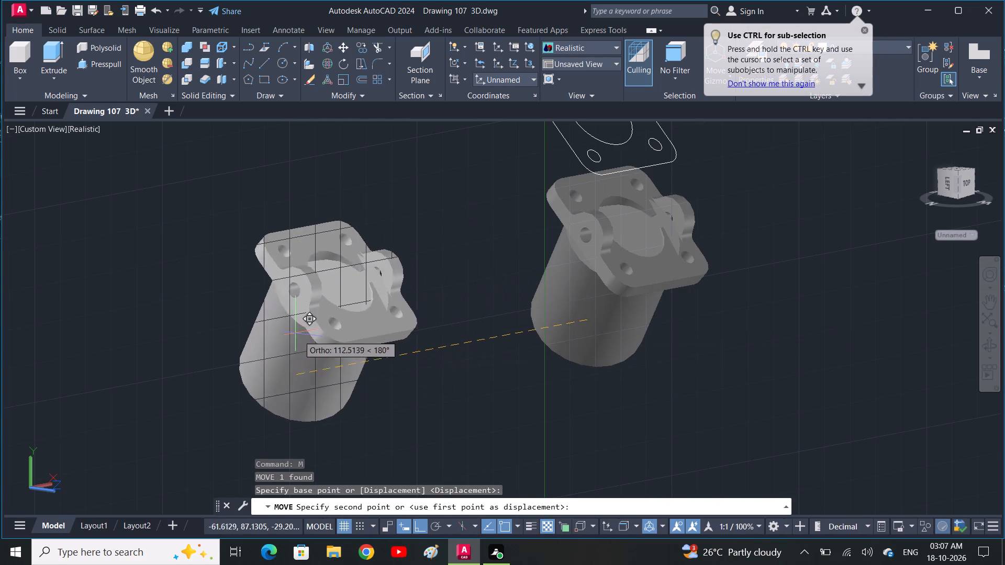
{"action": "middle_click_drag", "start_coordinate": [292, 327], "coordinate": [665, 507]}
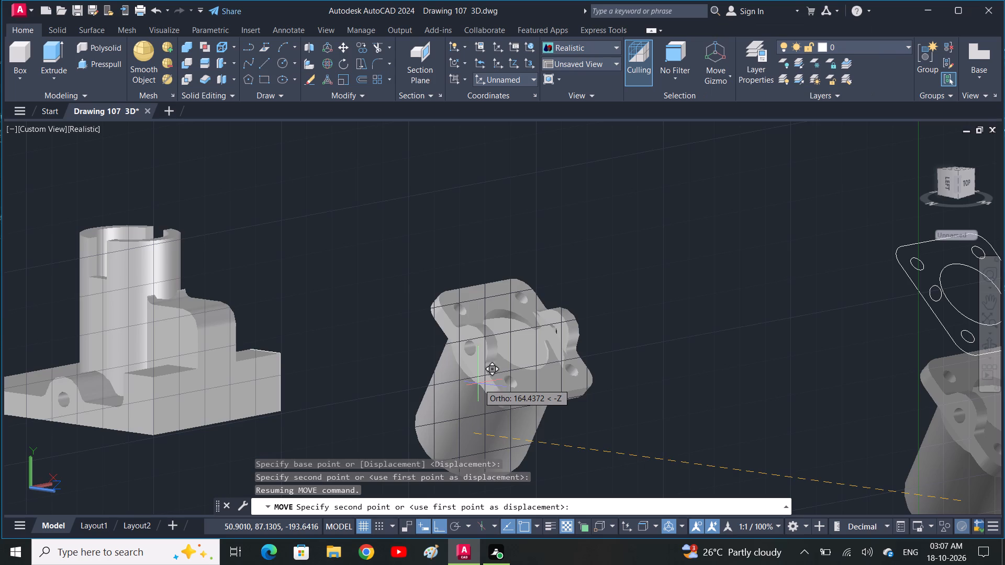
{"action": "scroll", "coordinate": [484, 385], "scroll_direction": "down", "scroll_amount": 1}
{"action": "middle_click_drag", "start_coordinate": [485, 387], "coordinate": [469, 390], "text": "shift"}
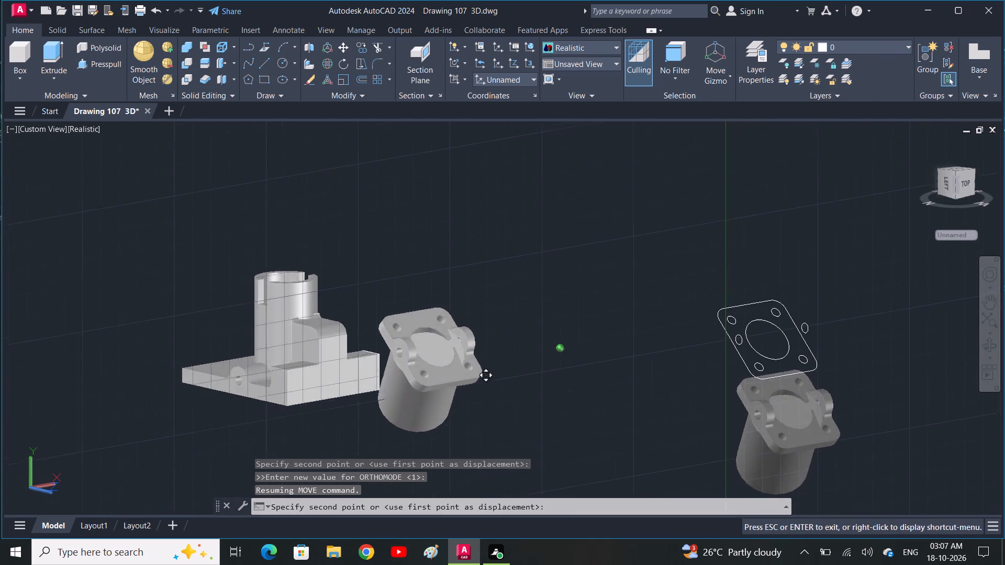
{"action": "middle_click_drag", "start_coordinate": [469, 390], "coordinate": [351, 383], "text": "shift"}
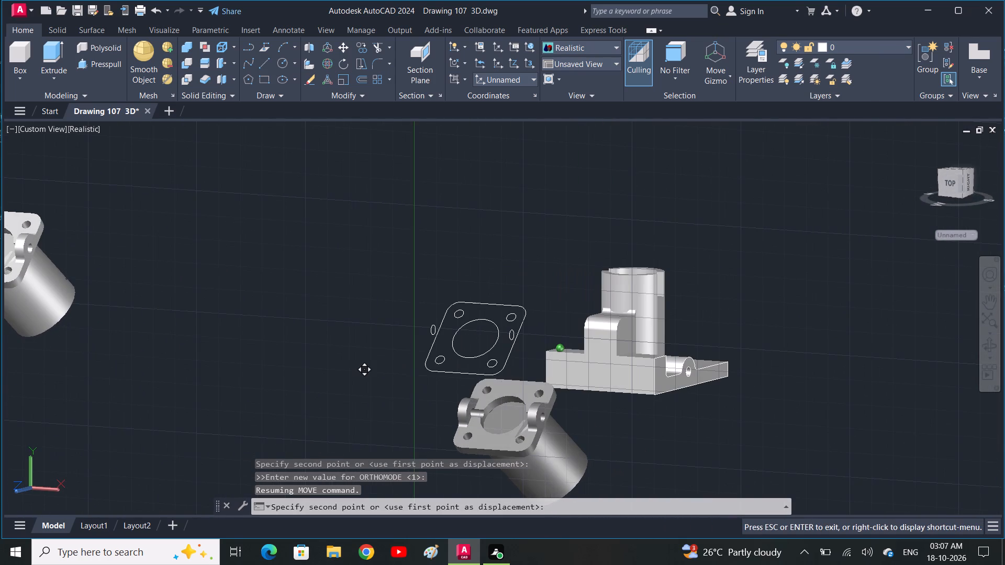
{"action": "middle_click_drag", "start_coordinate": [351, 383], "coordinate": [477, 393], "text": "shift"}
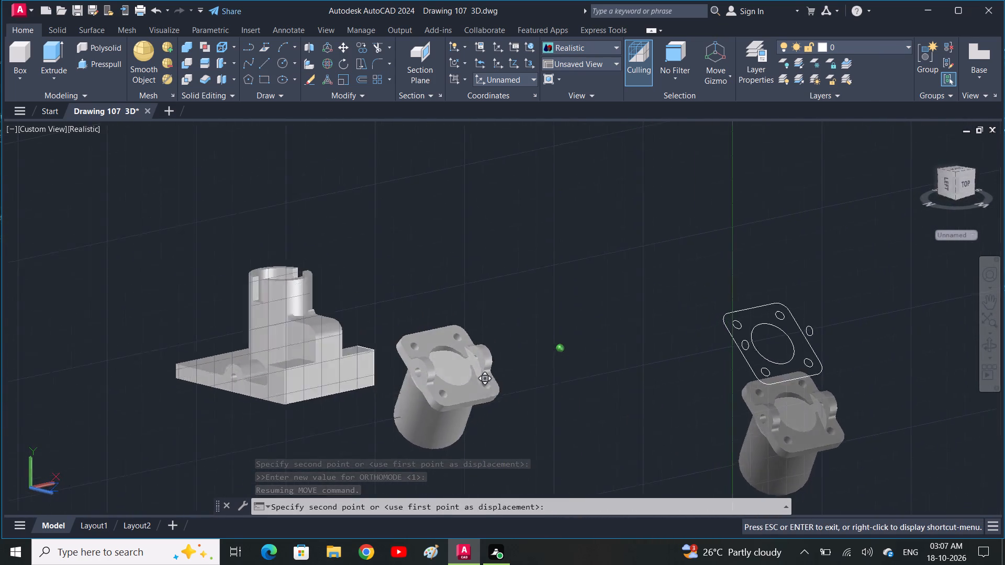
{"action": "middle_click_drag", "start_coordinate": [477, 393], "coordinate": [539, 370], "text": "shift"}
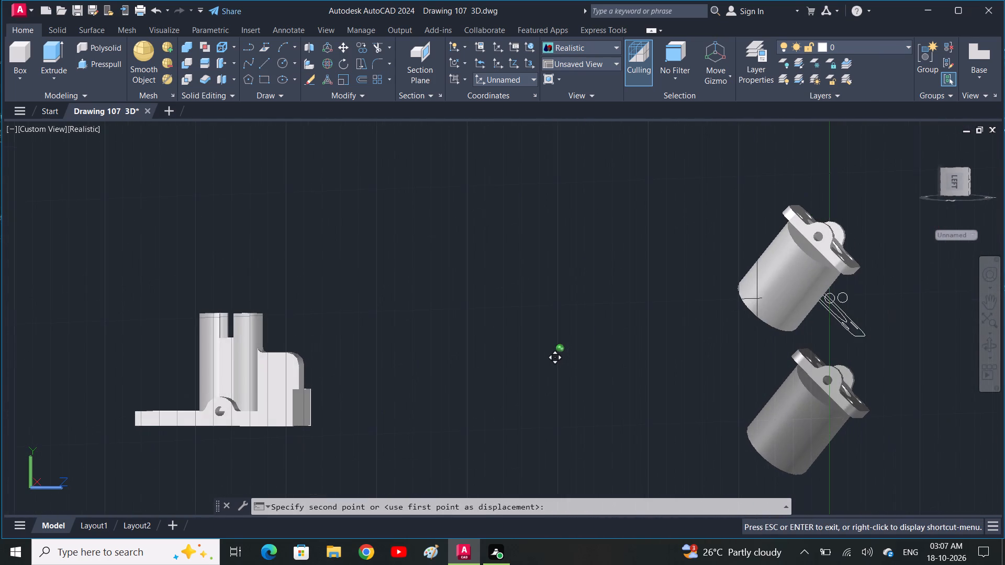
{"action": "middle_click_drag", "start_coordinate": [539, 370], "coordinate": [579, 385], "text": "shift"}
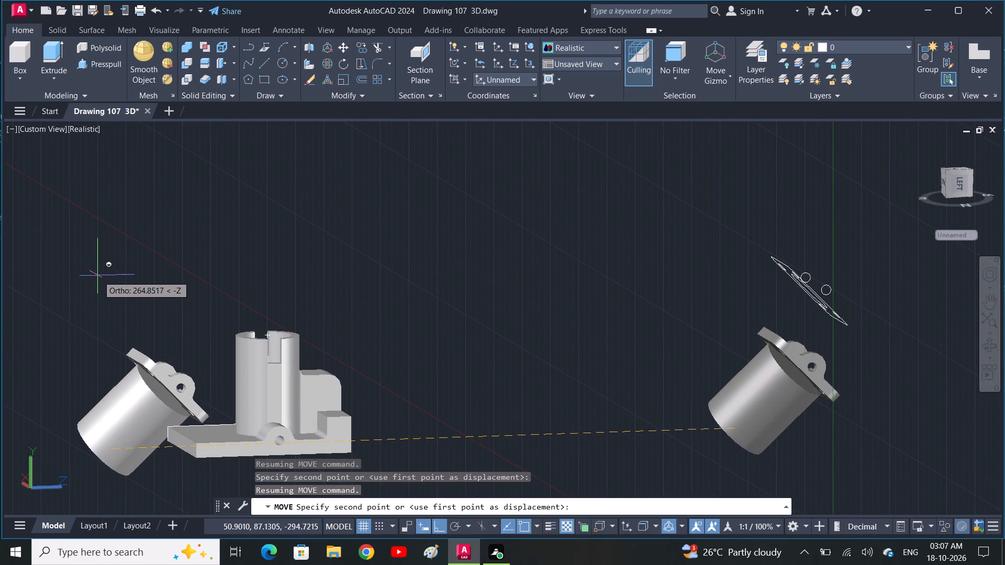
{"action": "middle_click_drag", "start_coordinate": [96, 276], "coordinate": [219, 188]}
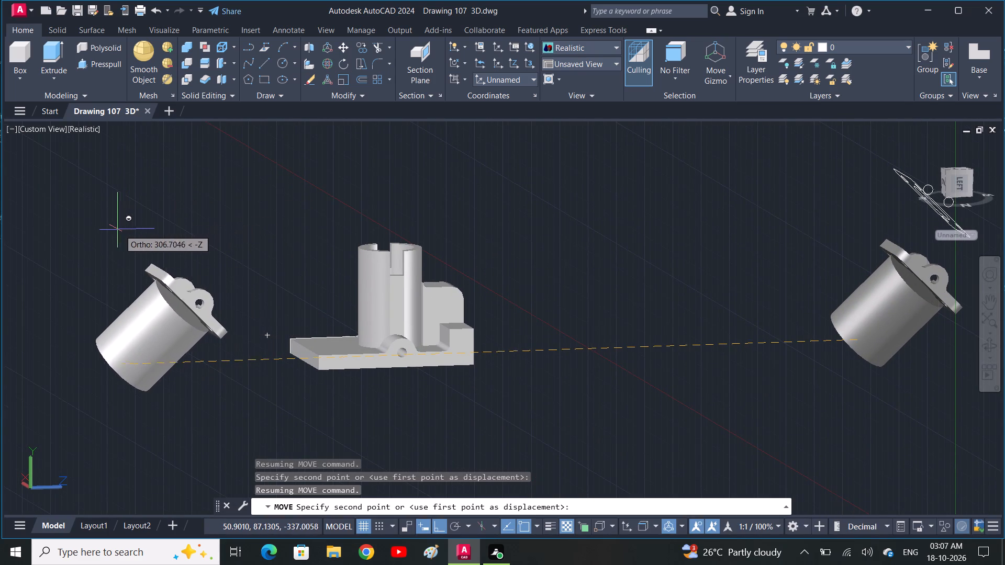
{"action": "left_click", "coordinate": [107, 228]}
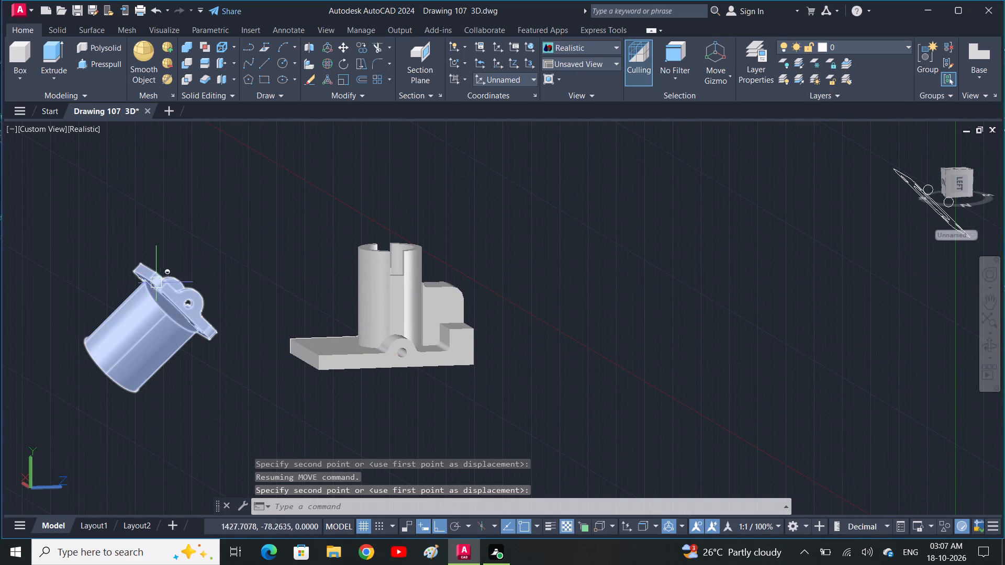
Undo back to before the flange plate and lugs were united and joined to the cylinder.
{"action": "key", "text": "u"}
{"action": "key", "text": "space"}
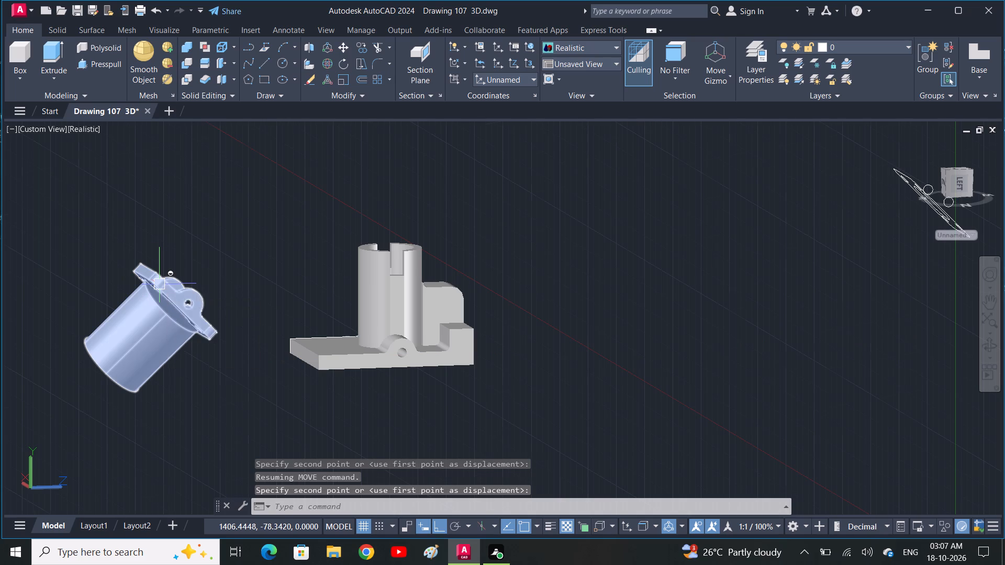
{"action": "key", "text": "space"}
{"action": "key", "text": "space"}
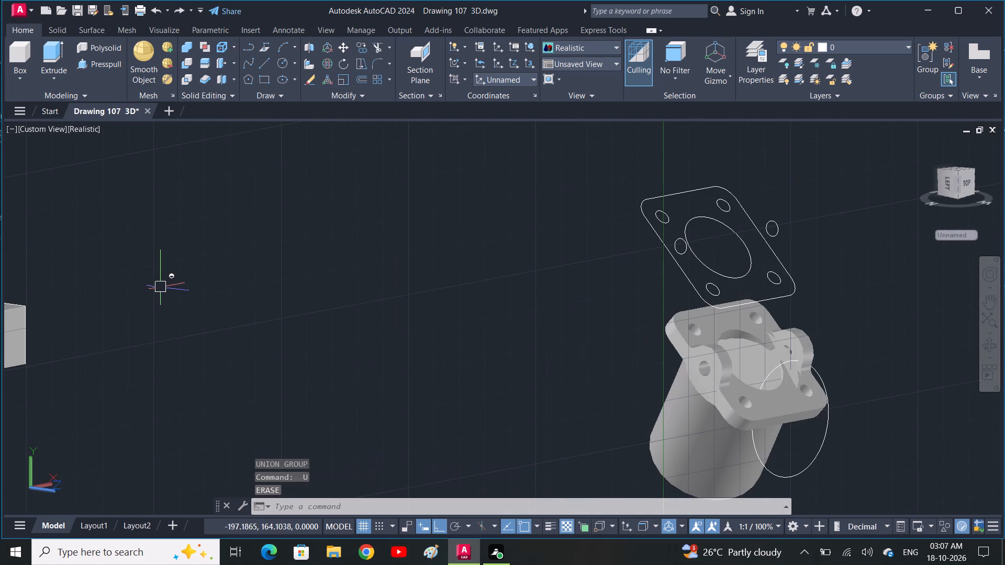
{"action": "key", "text": "space"}
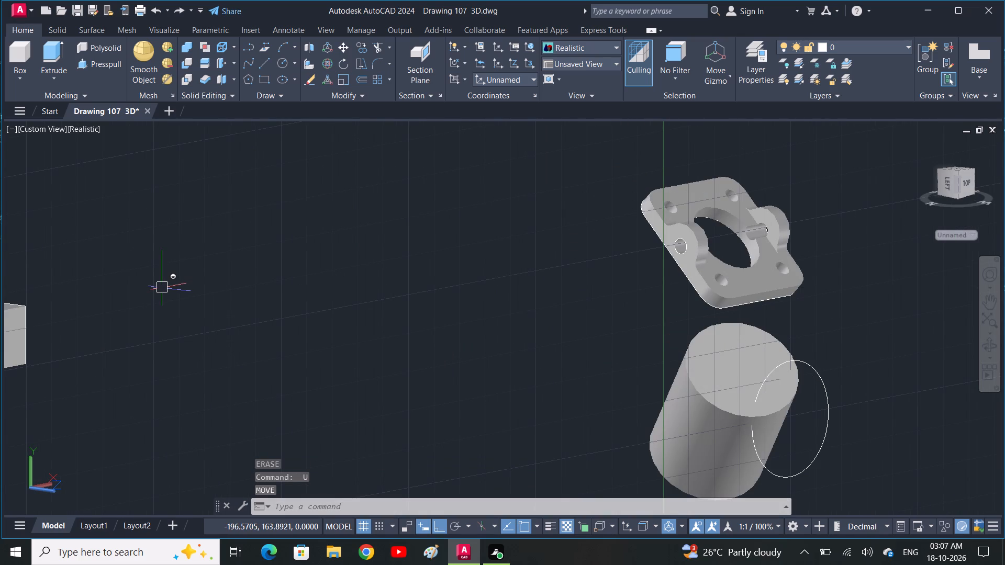
{"action": "key", "text": "space"}
{"action": "left_click", "coordinate": [866, 330]}
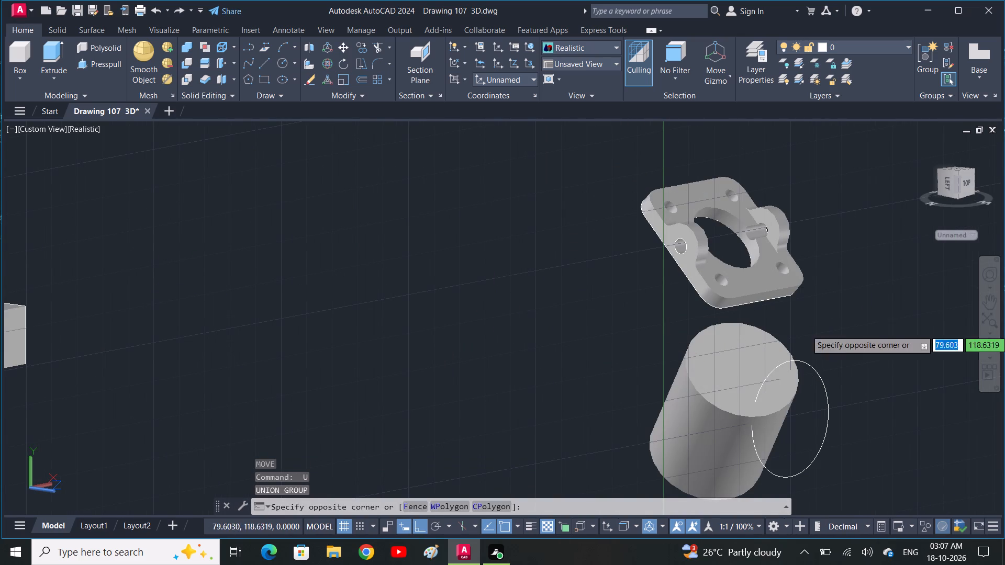
{"action": "key", "text": "Escape"}
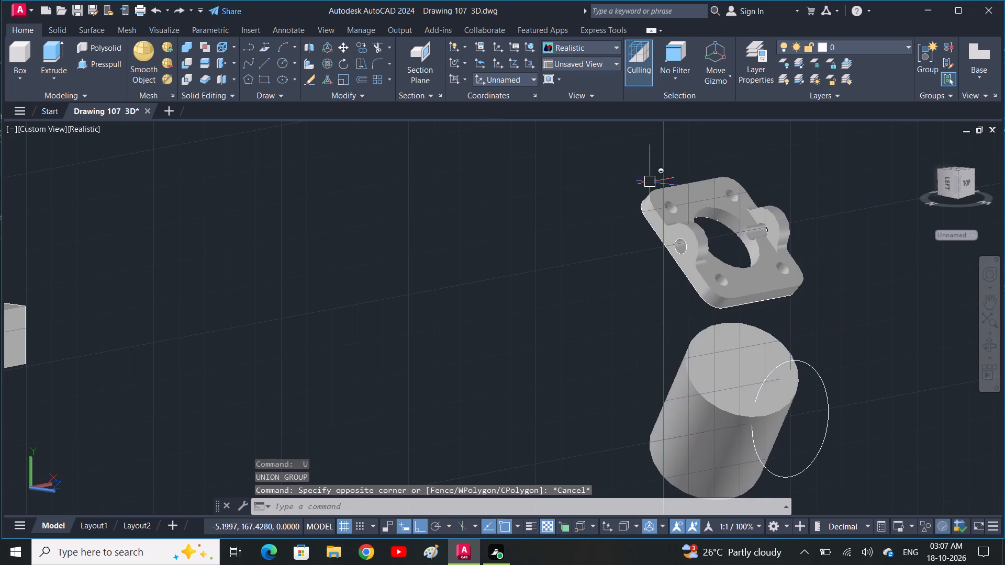
{"action": "key", "text": "space"}
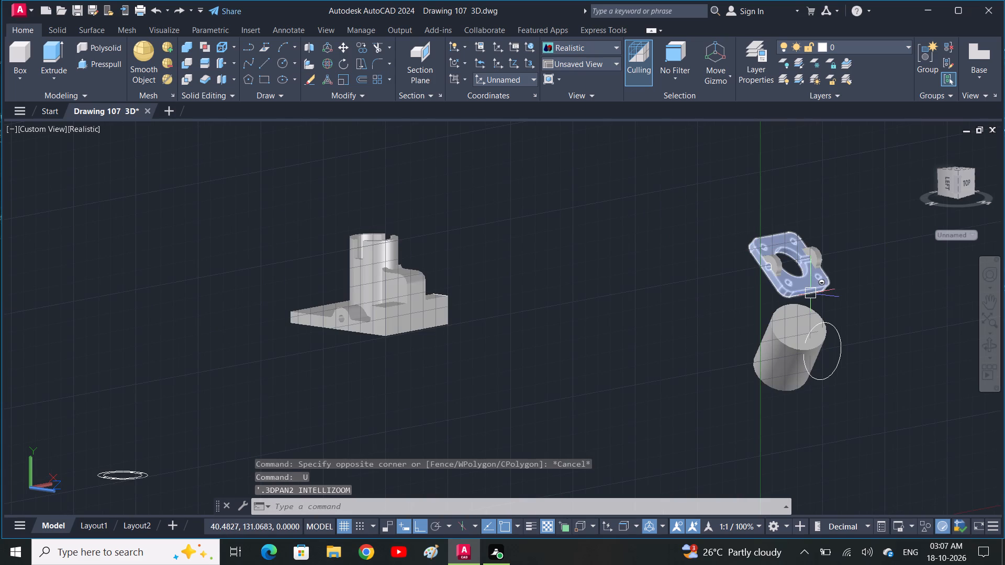
Rotate the flange plate and its two lugs together by 180° about the hole centre of one lug.
{"action": "left_click", "coordinate": [810, 292]}
{"action": "scroll", "coordinate": [808, 274], "scroll_direction": "up", "scroll_amount": 2}
{"action": "left_click", "coordinate": [834, 248]}
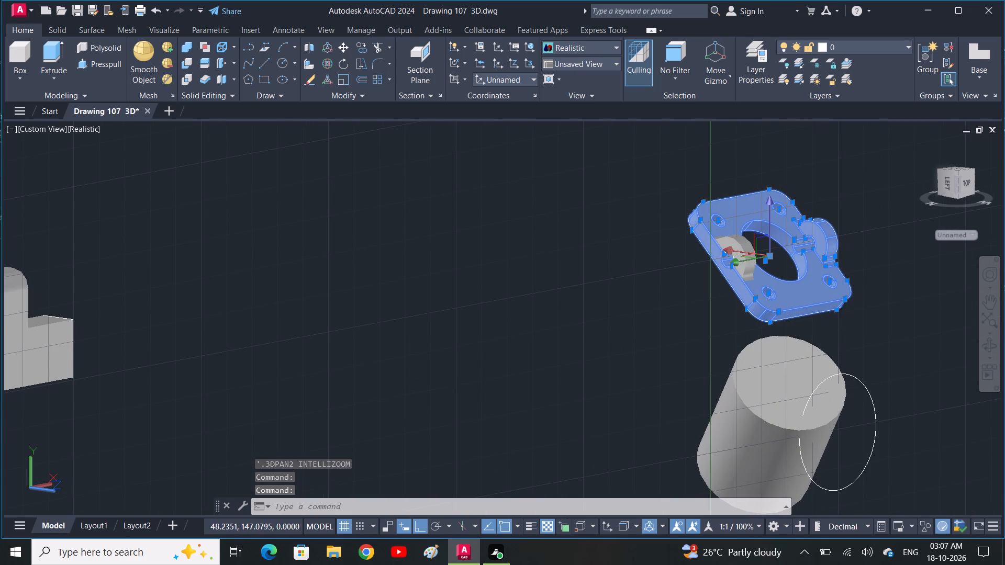
{"action": "left_click", "coordinate": [741, 244]}
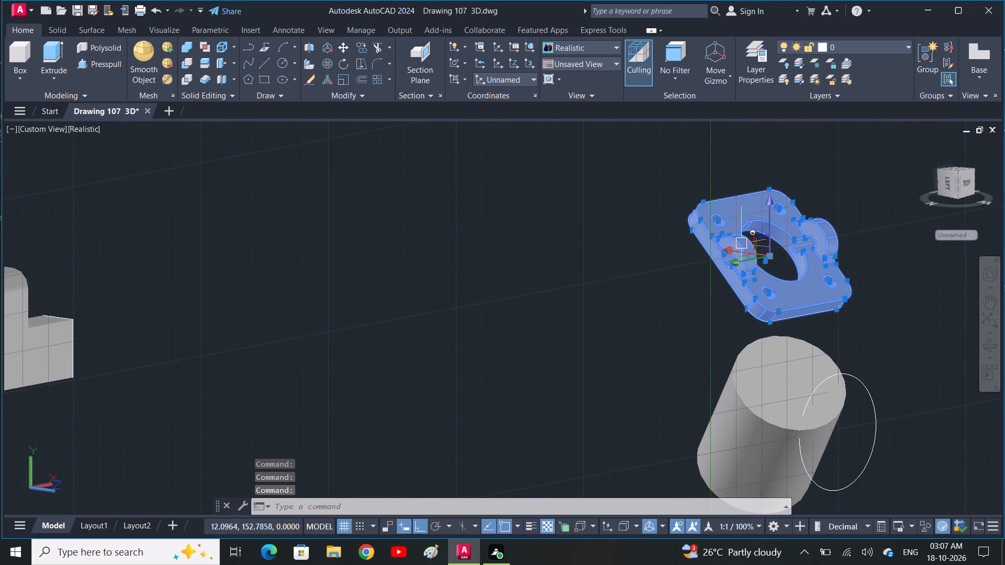
{"action": "type", "text": "ro"}
{"action": "key", "text": "space"}
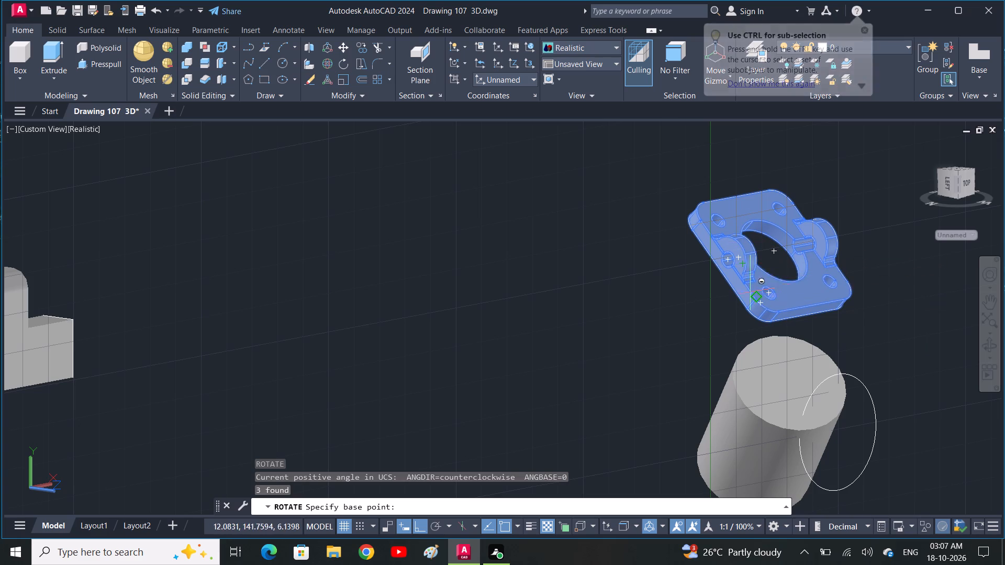
{"action": "left_click", "coordinate": [728, 259]}
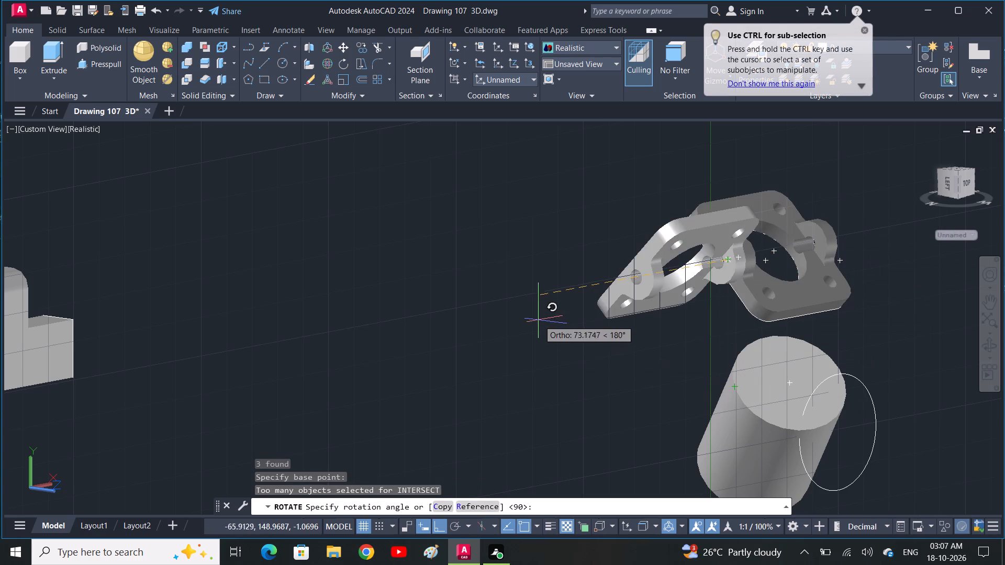
{"action": "left_click", "coordinate": [532, 303]}
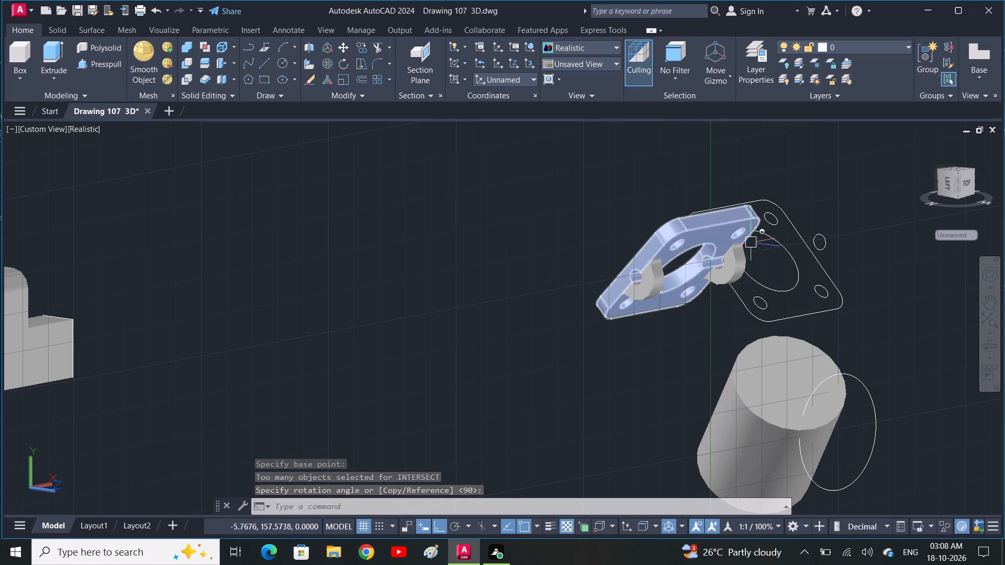
Rotate the tilted cylinder 180° about a point at its upper end face.
{"action": "left_click", "coordinate": [733, 428]}
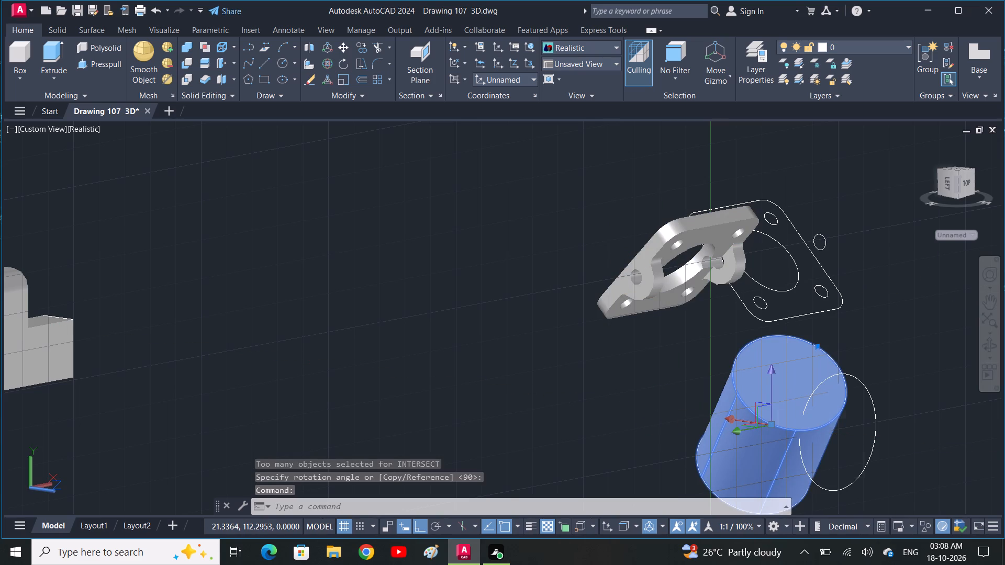
{"action": "key", "text": "r"}
{"action": "type", "text": "o"}
{"action": "key", "text": "space"}
{"action": "key", "text": "space"}
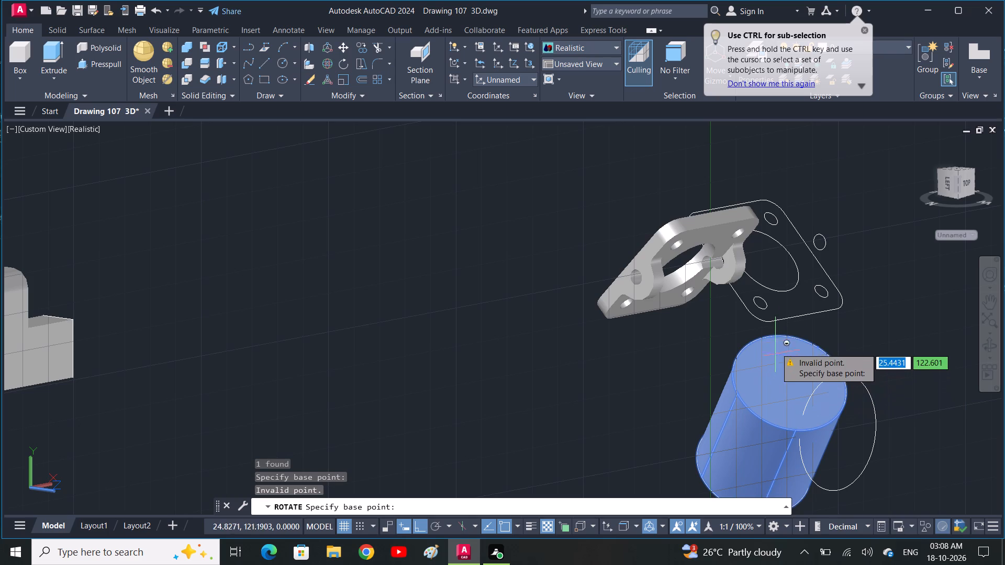
{"action": "left_click", "coordinate": [771, 334]}
{"action": "left_click", "coordinate": [724, 323]}
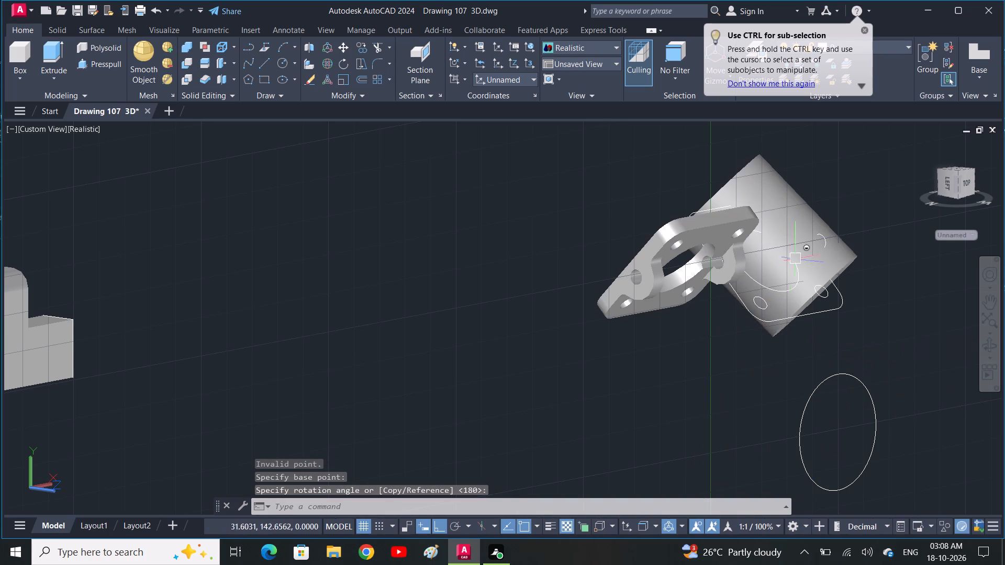
Move the rotated cylinder from its end face centre onto the lug area of the rotated flange plate.
{"action": "left_click", "coordinate": [799, 220]}
{"action": "type", "text": "m"}
{"action": "key", "text": "space"}
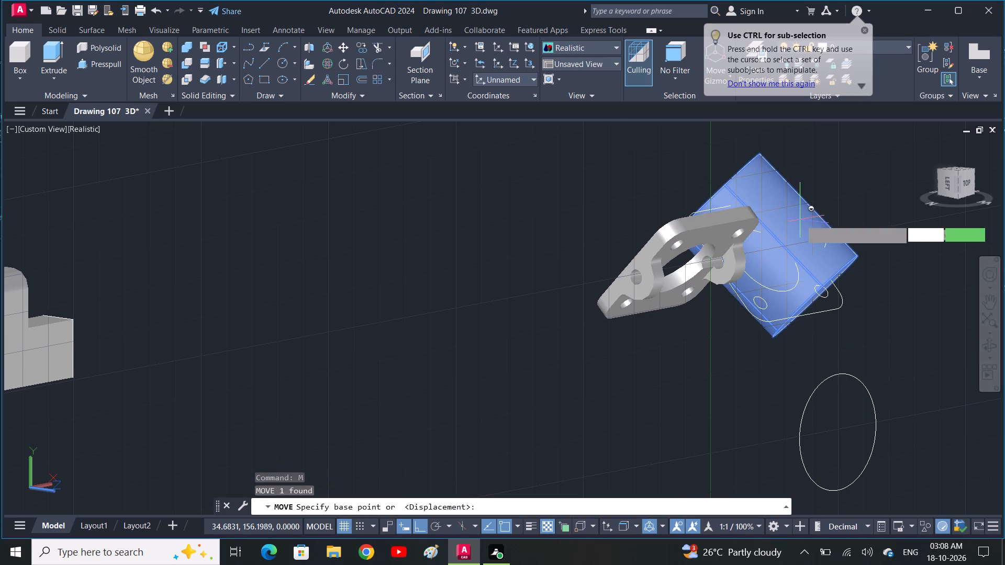
{"action": "left_click", "coordinate": [718, 198]}
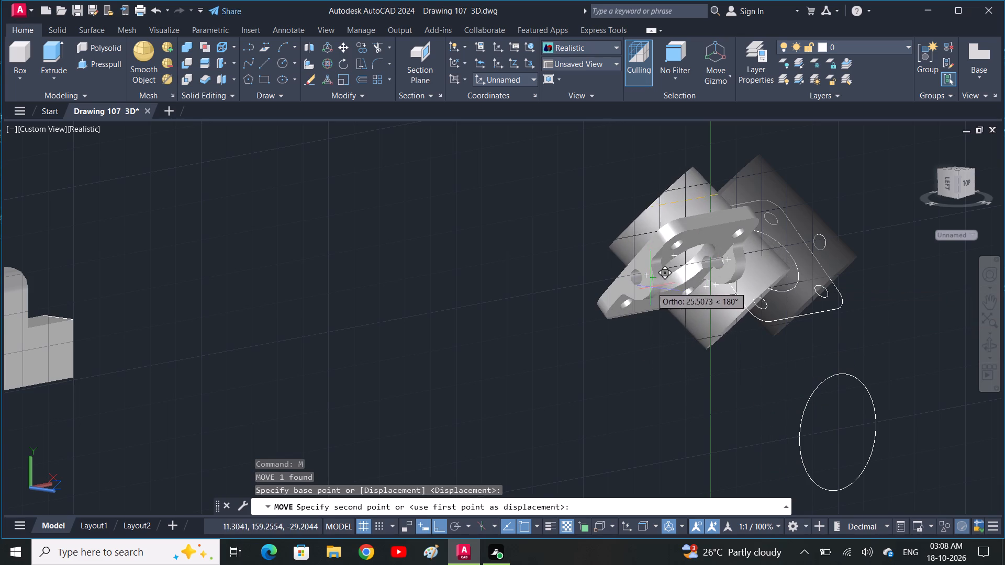
{"action": "left_click", "coordinate": [647, 281]}
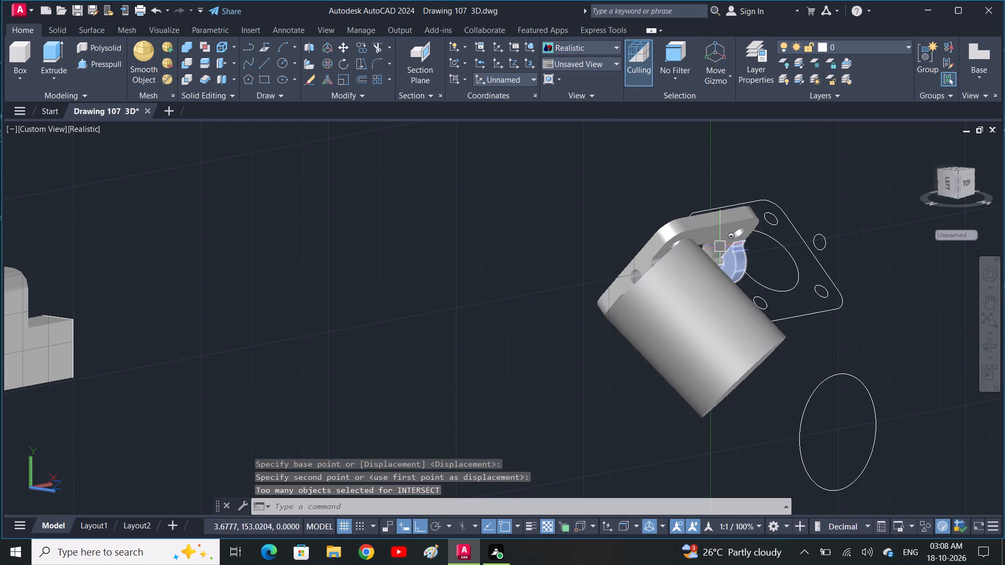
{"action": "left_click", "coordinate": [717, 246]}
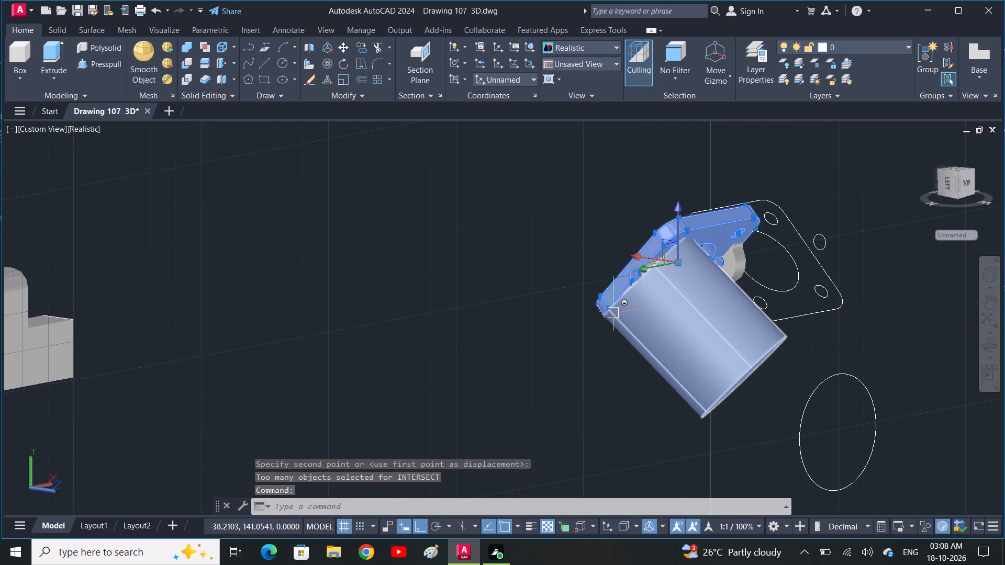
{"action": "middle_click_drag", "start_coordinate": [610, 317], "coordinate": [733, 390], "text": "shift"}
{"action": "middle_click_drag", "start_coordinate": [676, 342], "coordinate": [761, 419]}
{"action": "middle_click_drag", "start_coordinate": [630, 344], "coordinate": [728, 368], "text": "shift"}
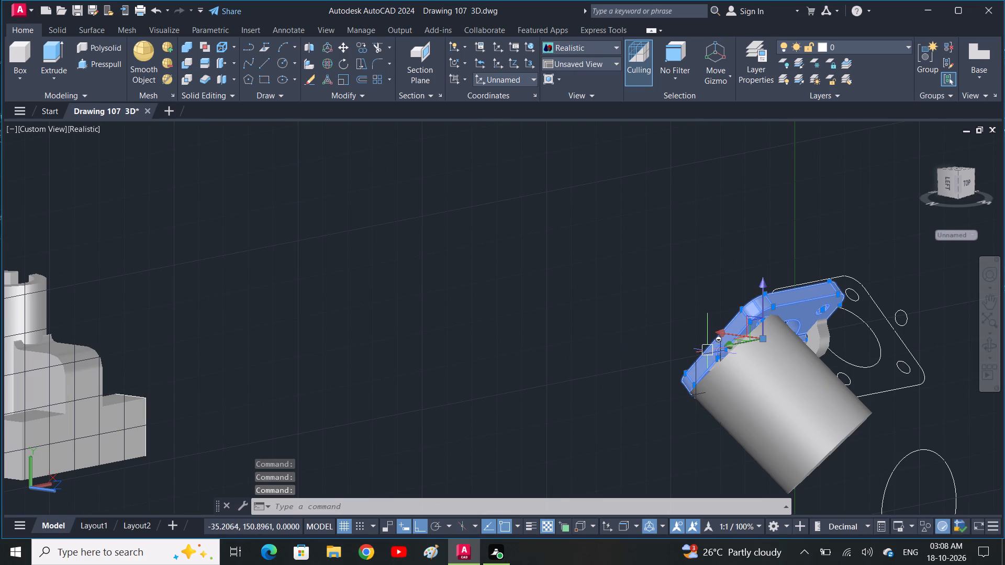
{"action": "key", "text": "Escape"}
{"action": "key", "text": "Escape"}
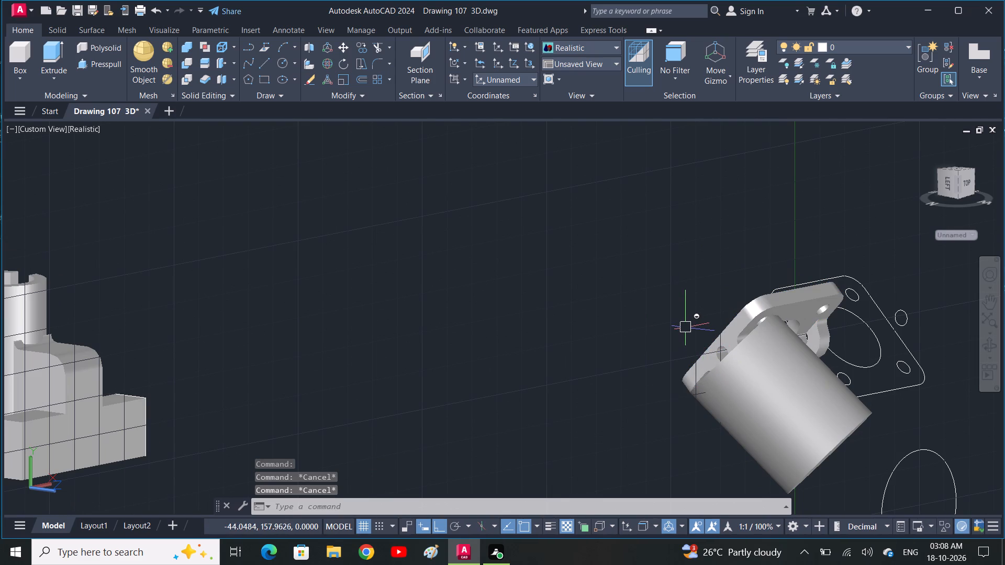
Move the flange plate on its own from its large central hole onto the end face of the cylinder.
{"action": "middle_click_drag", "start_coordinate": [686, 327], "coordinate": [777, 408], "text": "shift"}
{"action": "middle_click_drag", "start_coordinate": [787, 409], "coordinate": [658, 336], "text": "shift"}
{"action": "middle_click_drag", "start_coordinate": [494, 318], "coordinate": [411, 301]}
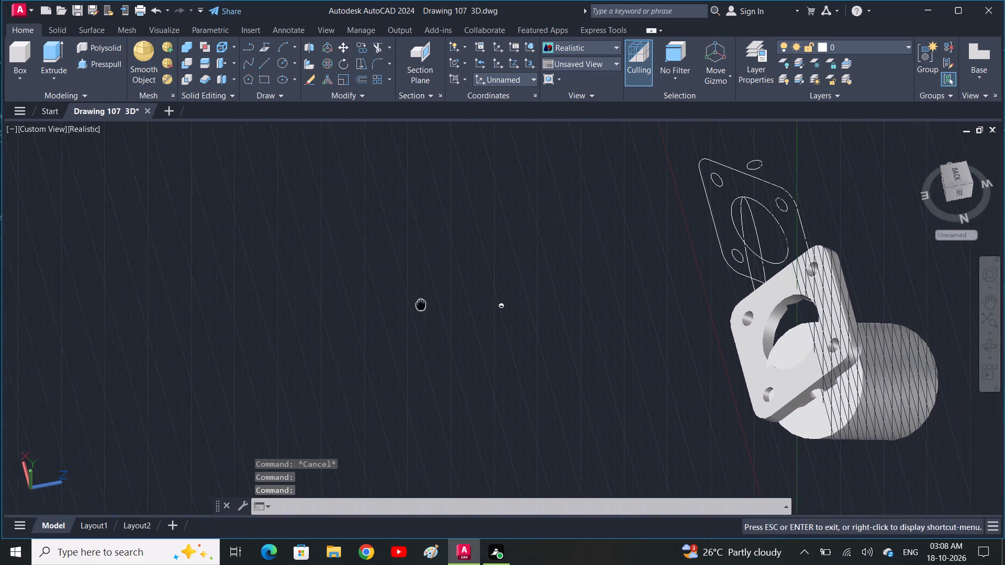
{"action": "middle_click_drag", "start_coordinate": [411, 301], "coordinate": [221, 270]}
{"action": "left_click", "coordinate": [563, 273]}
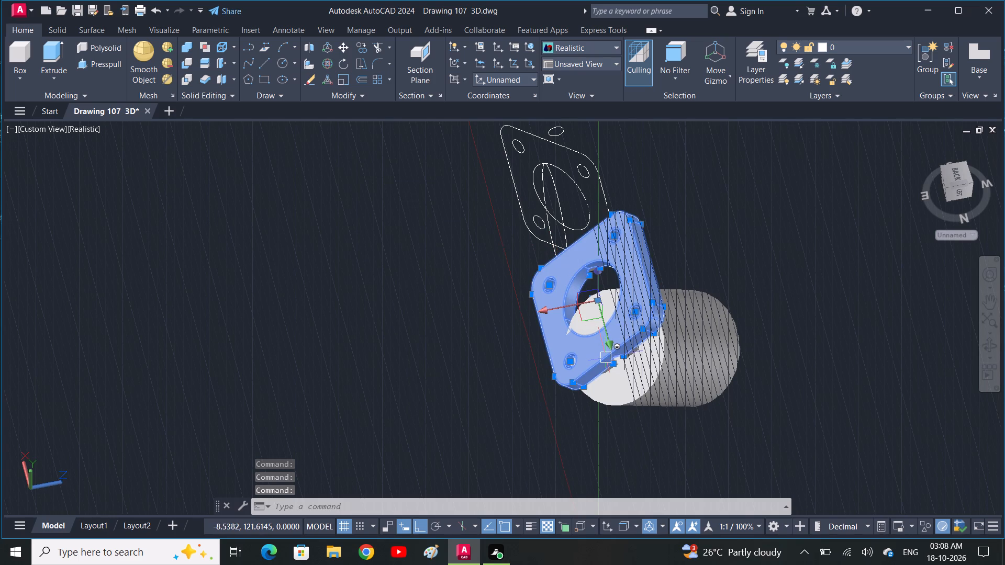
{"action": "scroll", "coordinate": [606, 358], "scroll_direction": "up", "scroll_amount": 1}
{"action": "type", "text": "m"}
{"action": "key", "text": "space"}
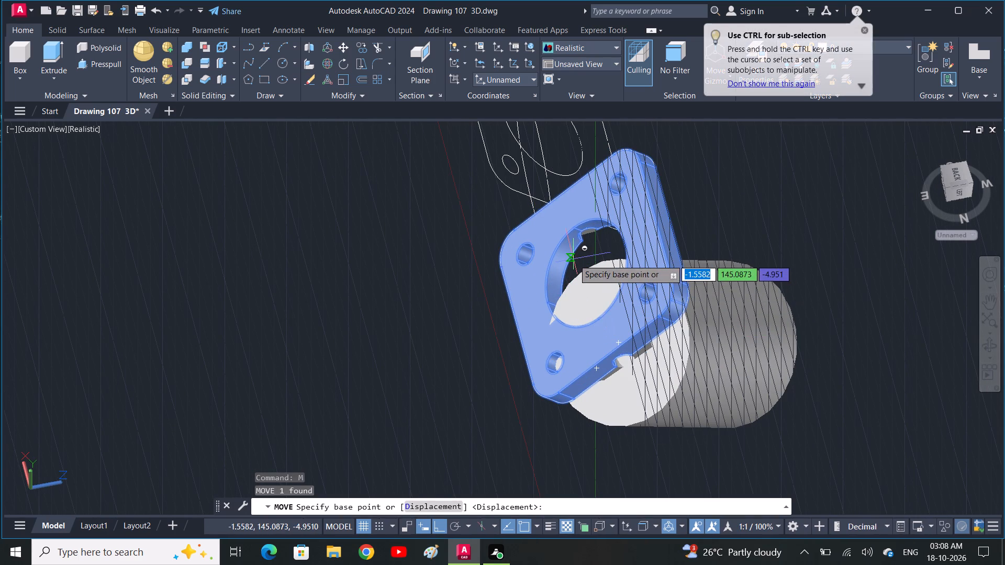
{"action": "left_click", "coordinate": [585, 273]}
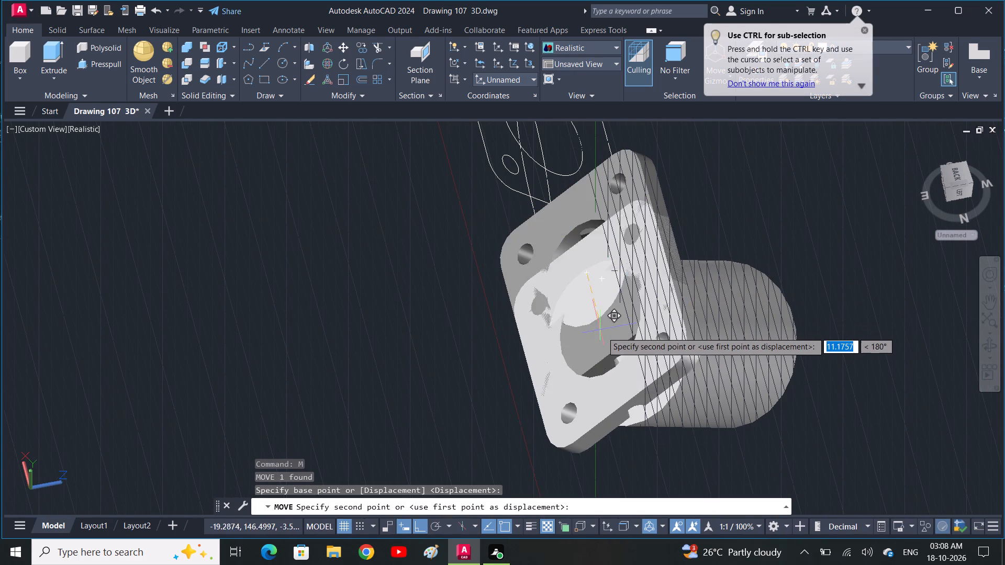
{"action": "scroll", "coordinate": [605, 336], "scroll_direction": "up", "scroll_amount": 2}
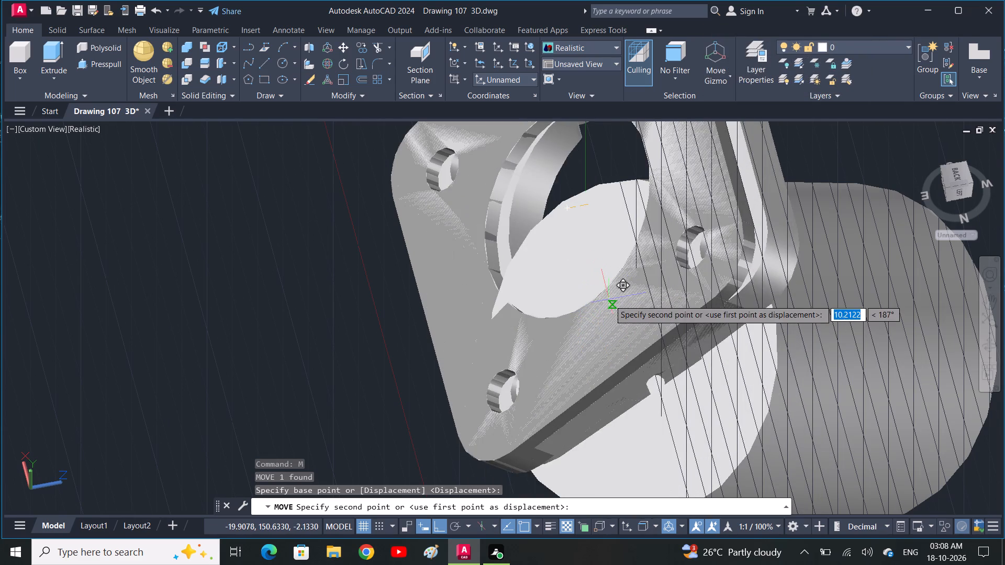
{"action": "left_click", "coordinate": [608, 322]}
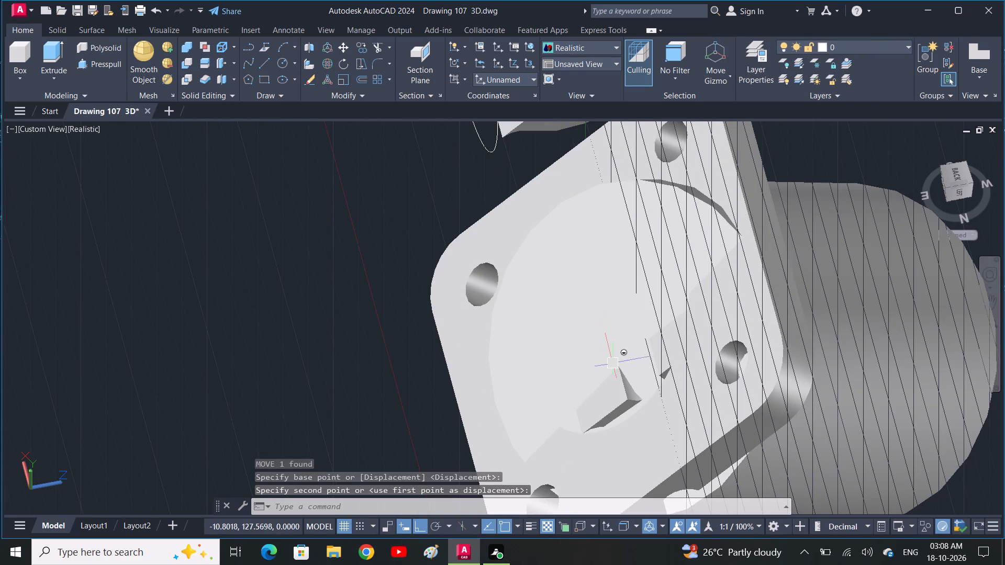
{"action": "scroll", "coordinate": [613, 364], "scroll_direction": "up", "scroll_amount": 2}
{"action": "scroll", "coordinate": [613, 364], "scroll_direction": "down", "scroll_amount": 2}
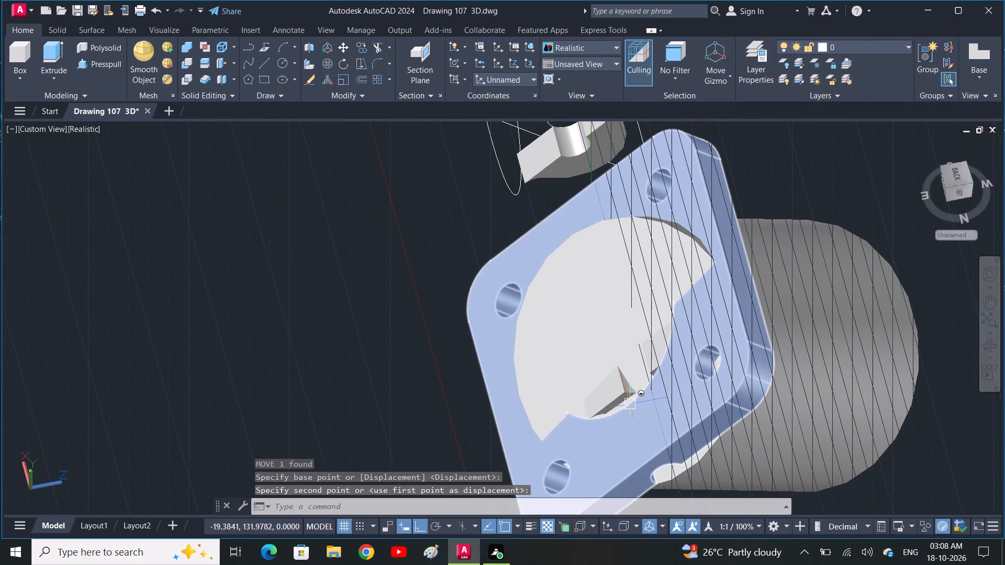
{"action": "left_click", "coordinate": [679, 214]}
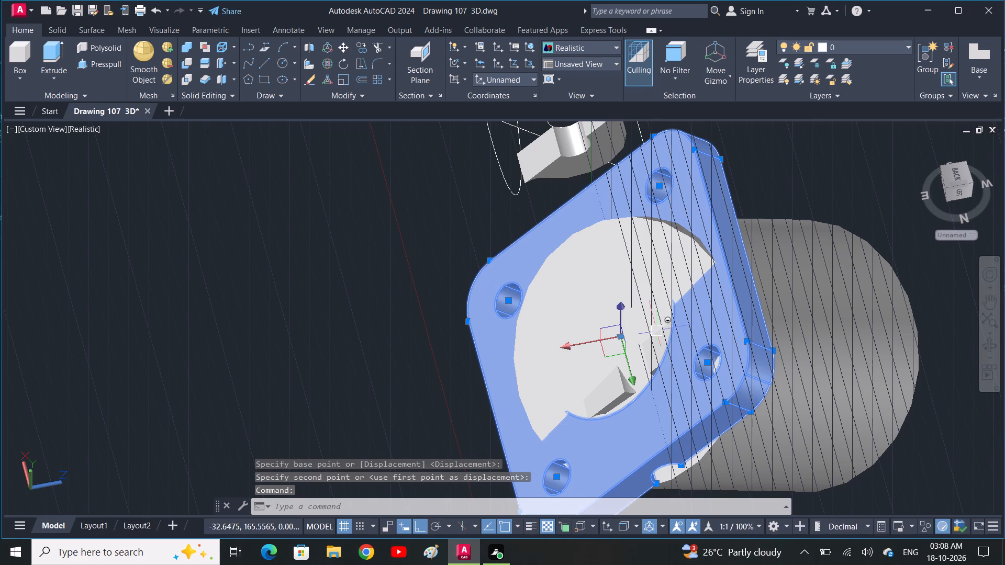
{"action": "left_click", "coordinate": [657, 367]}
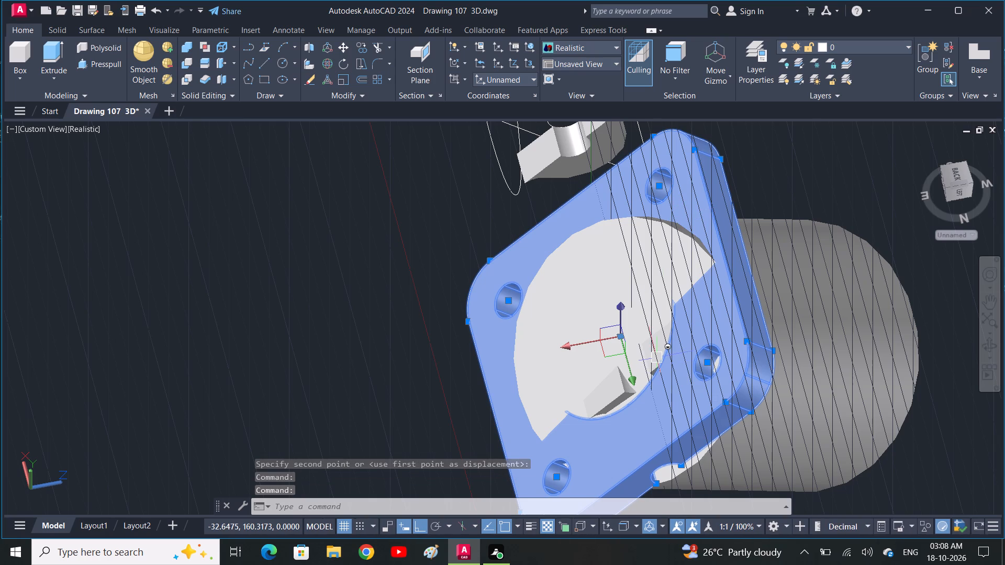
Undo the plate move and go back to before the rotated cylinder was moved onto the lug area.
{"action": "type", "text": "u"}
{"action": "key", "text": "space"}
{"action": "key", "text": "space"}
{"action": "key", "text": "space"}
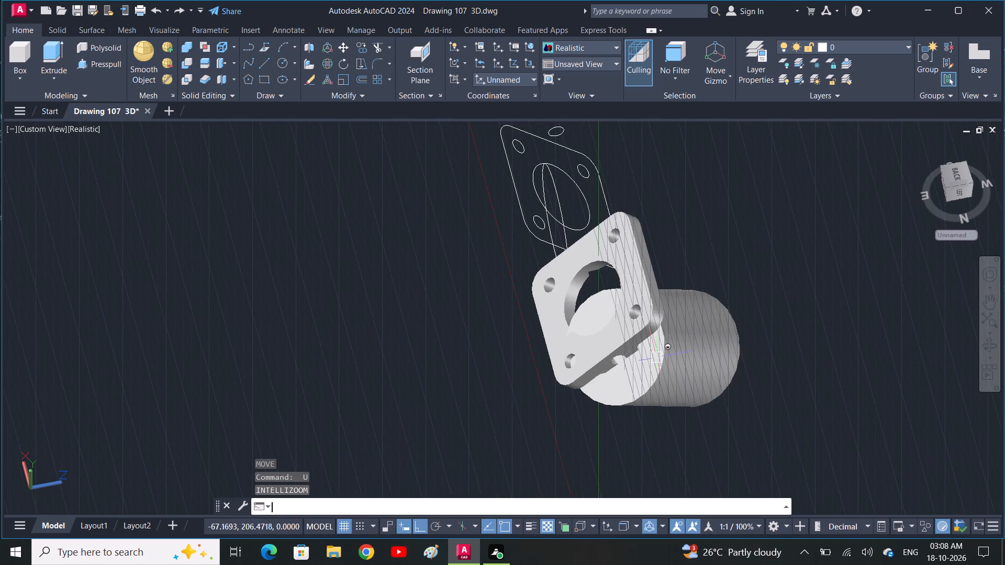
{"action": "key", "text": "space"}
{"action": "key", "text": "space"}
{"action": "key", "text": "space"}
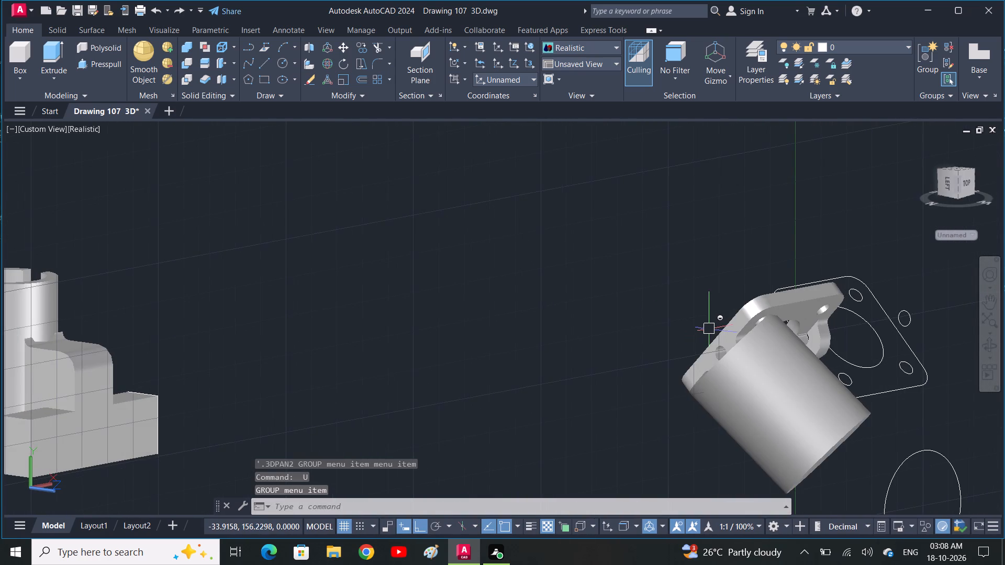
{"action": "key", "text": "space"}
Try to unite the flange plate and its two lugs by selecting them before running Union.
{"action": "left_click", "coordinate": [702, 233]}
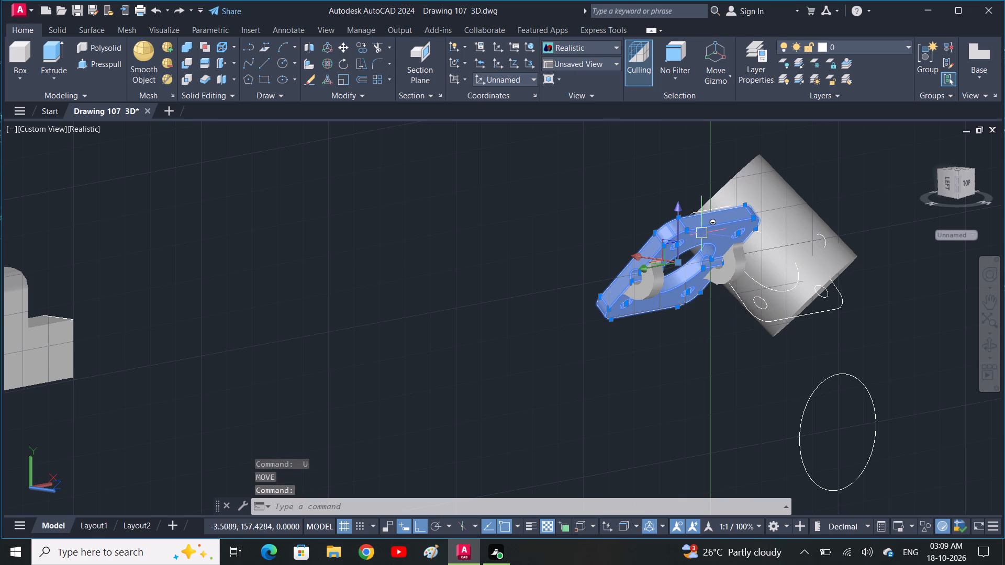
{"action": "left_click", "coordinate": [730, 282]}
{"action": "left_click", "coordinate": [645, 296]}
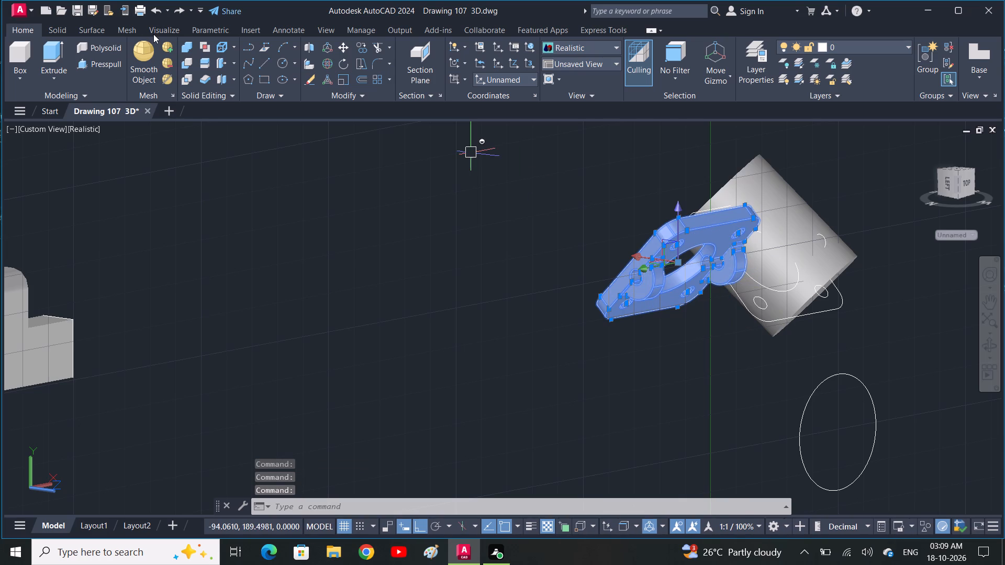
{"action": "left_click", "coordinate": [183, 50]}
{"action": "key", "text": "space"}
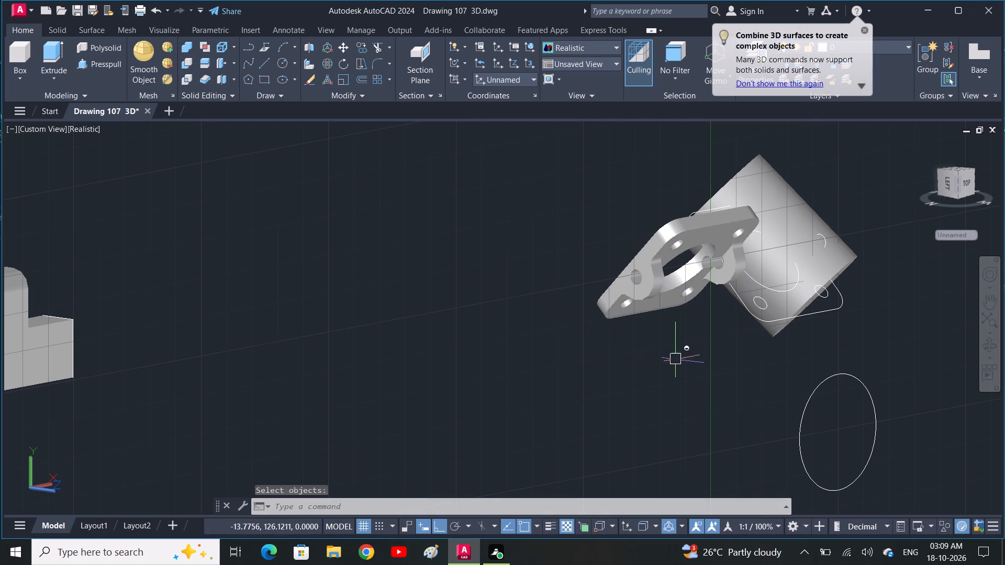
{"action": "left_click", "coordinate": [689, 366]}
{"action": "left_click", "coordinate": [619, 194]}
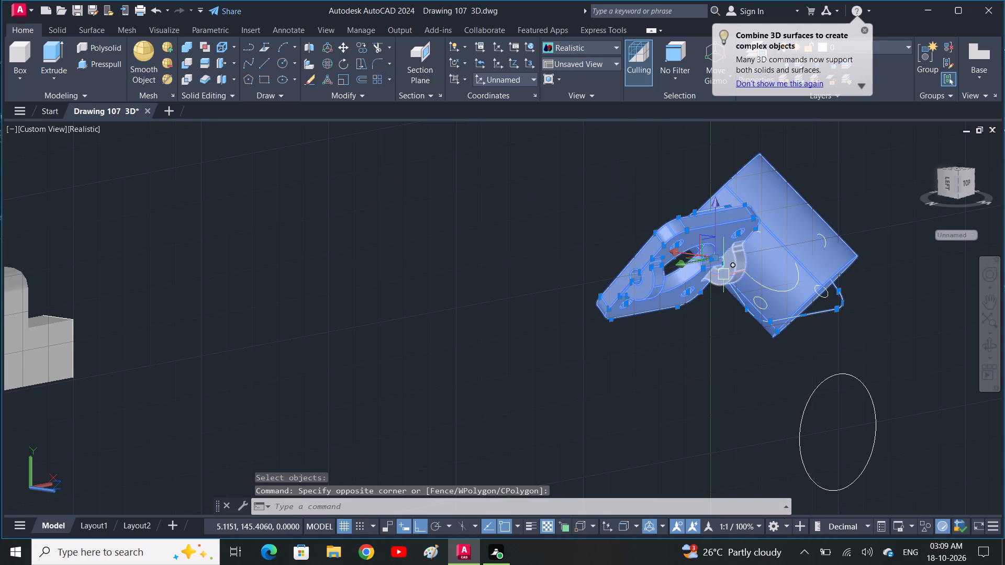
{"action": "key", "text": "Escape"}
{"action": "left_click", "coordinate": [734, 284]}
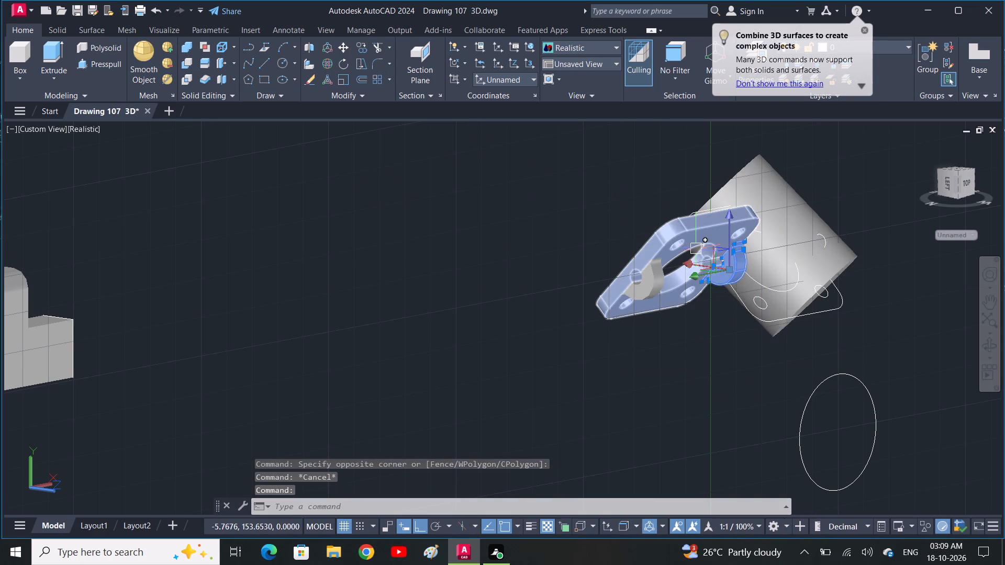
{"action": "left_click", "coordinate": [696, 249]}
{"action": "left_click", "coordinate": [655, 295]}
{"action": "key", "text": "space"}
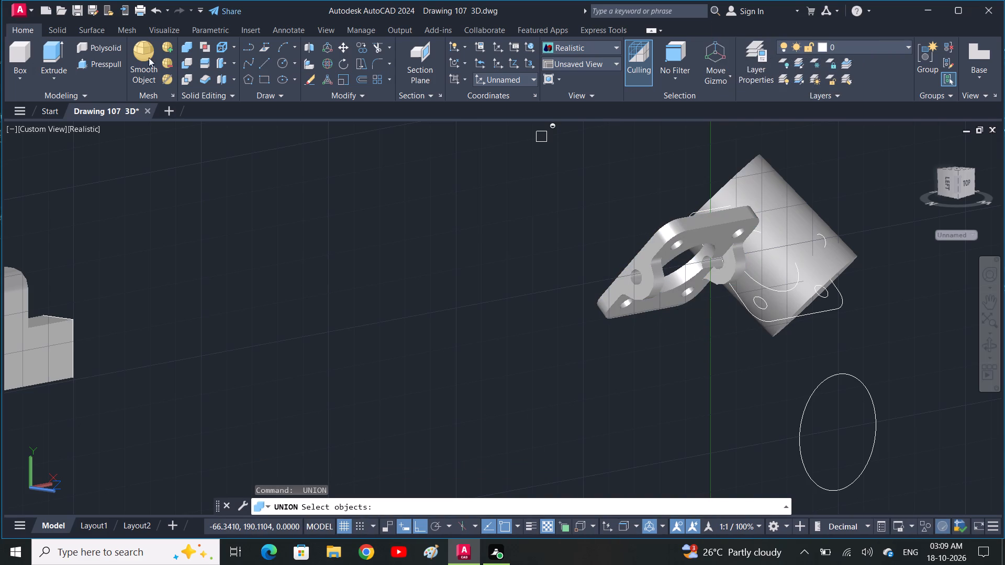
Unite the flange plate and its two lugs into a single solid with Union.
{"action": "left_click", "coordinate": [181, 51]}
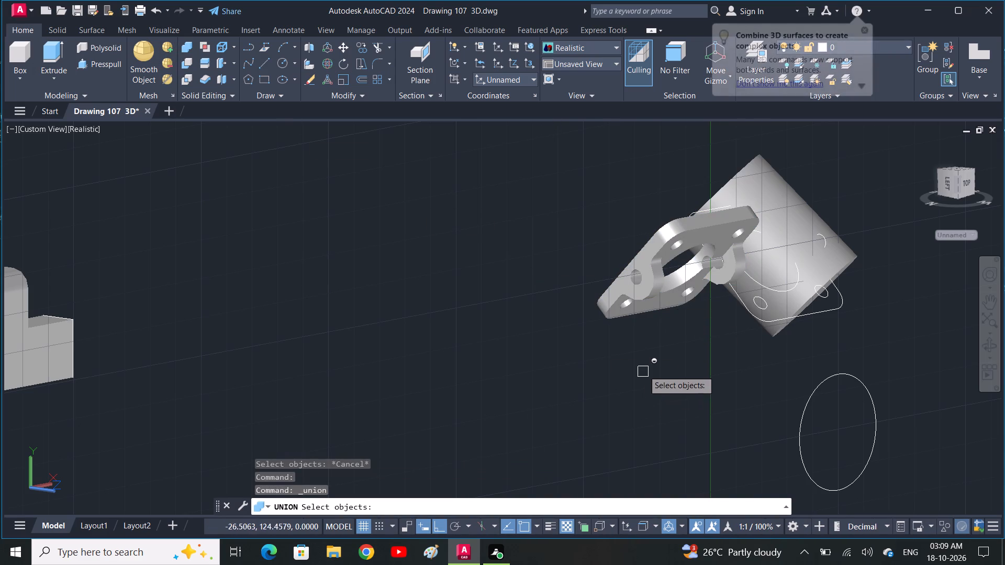
{"action": "left_click", "coordinate": [633, 309]}
{"action": "left_click", "coordinate": [650, 297]}
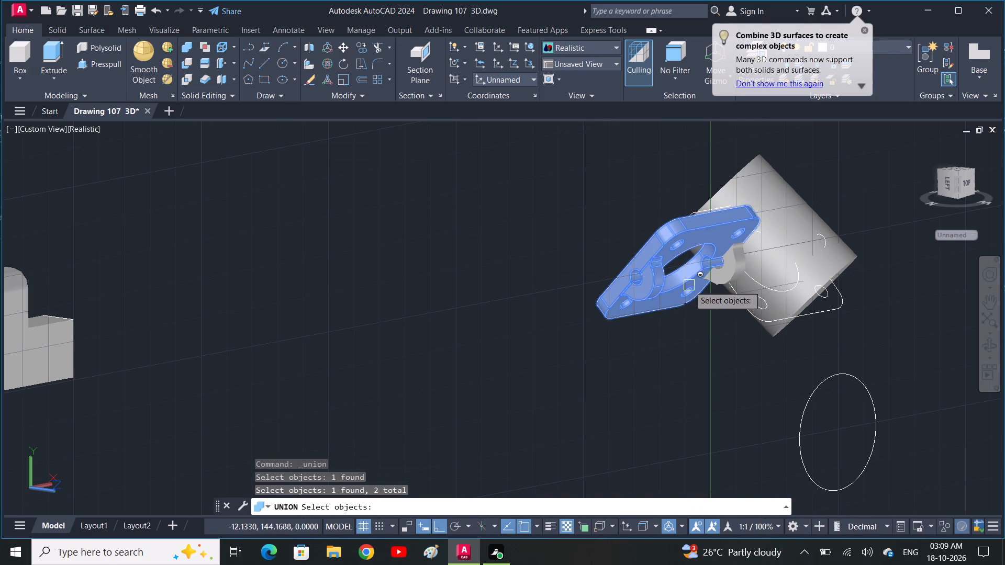
{"action": "left_click", "coordinate": [724, 279]}
{"action": "key", "text": "space"}
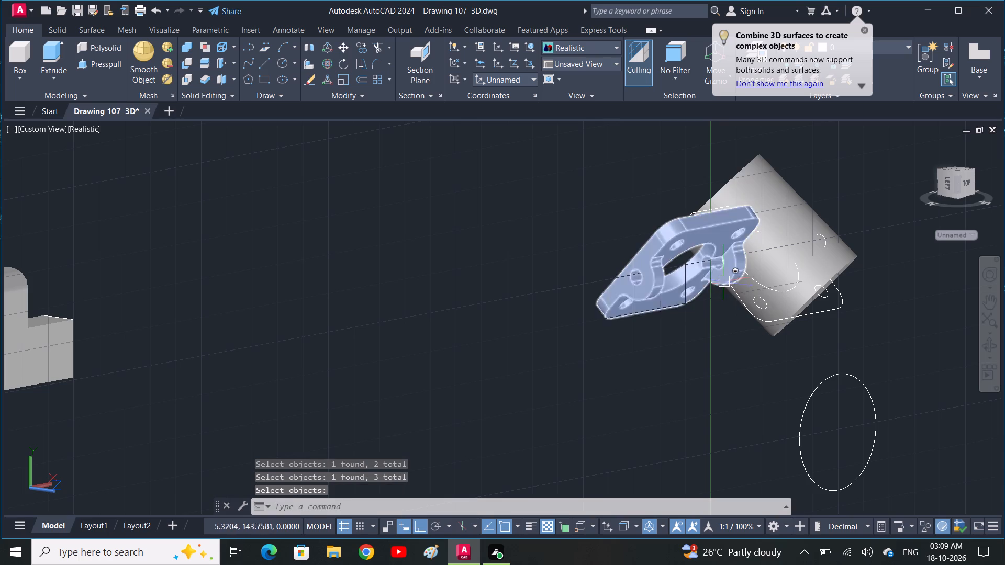
Move the united flange and lugs about 29 units in the 90° direction, clear of the cylinder.
{"action": "left_click", "coordinate": [690, 303]}
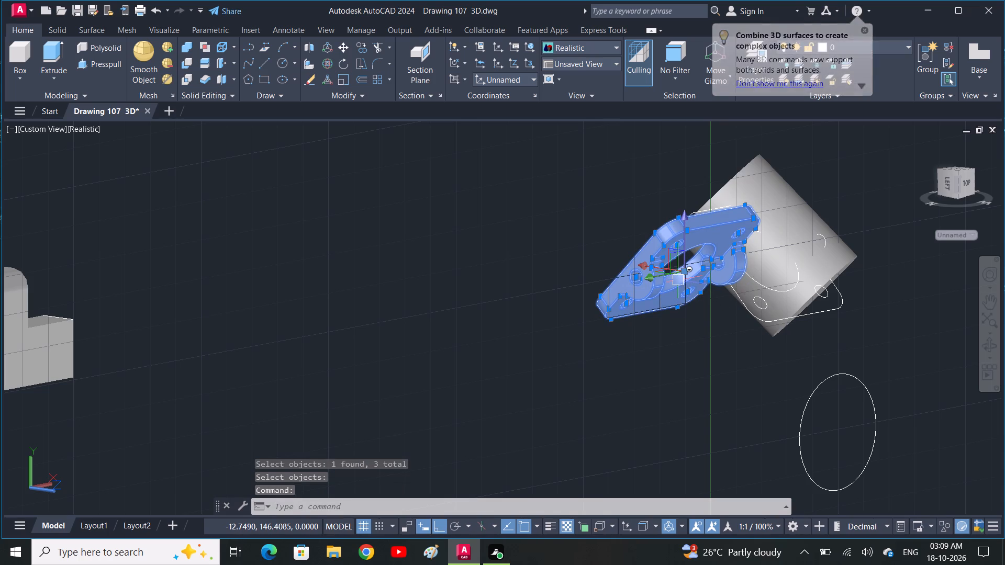
{"action": "type", "text": "m"}
{"action": "key", "text": "space"}
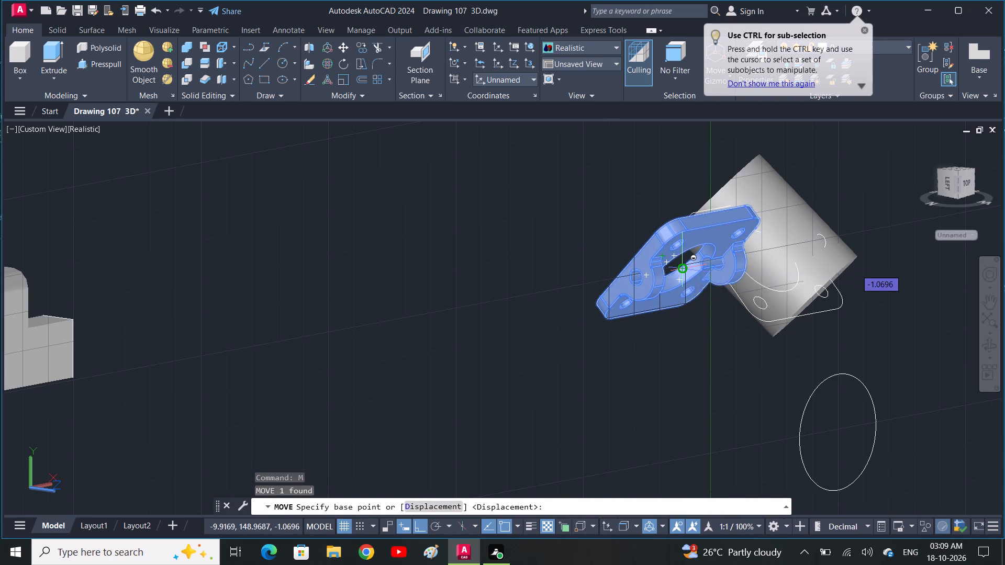
{"action": "left_click", "coordinate": [680, 270]}
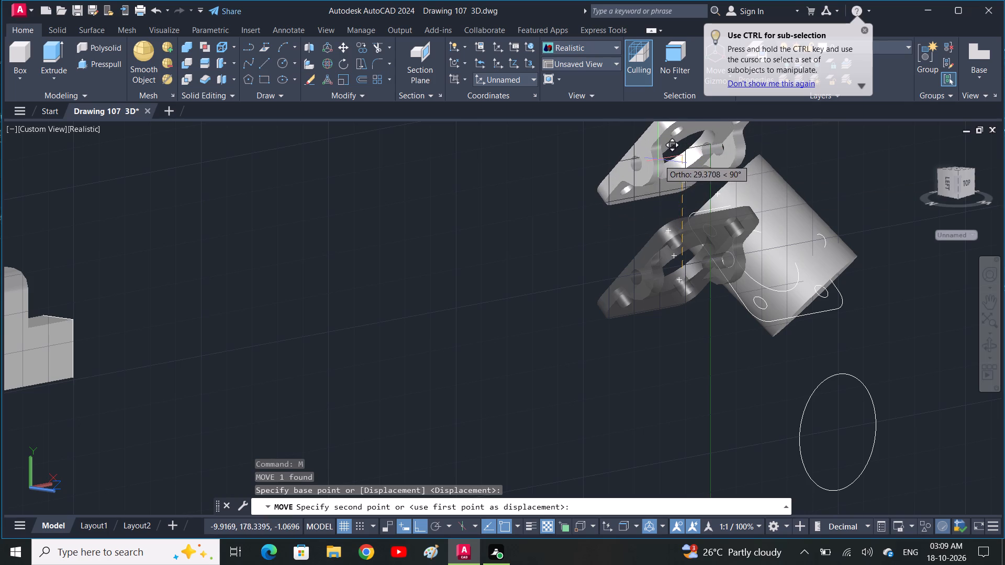
{"action": "left_click", "coordinate": [658, 160]}
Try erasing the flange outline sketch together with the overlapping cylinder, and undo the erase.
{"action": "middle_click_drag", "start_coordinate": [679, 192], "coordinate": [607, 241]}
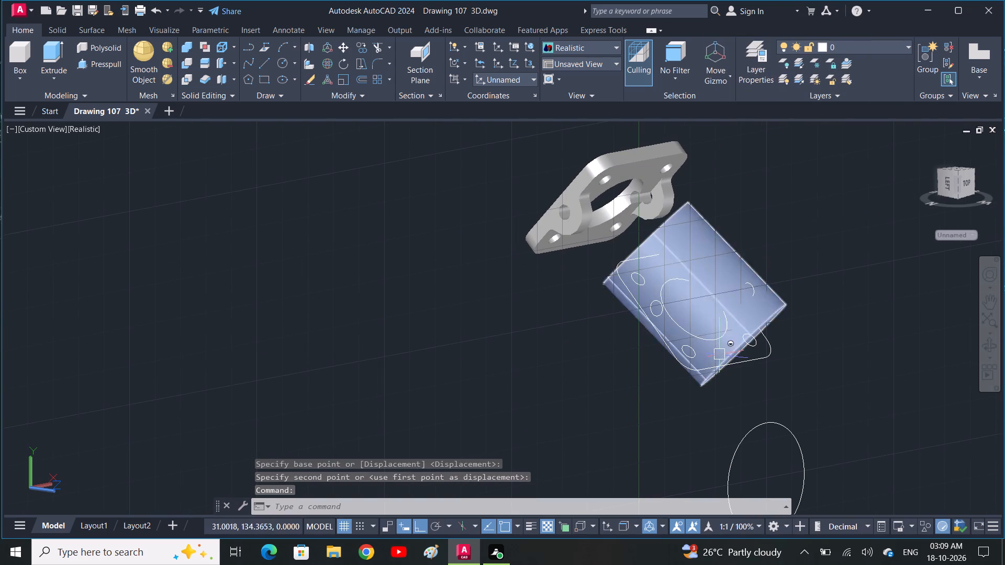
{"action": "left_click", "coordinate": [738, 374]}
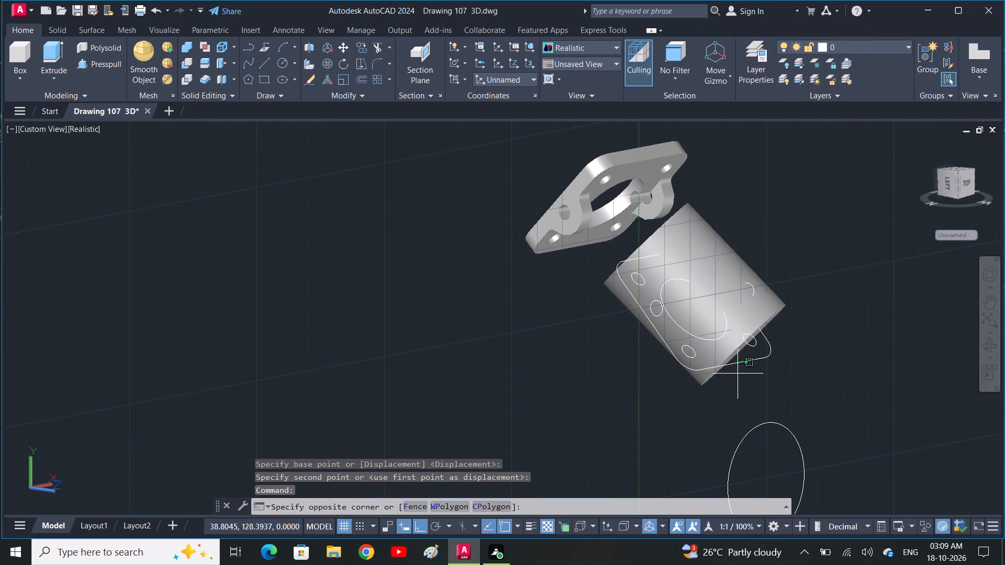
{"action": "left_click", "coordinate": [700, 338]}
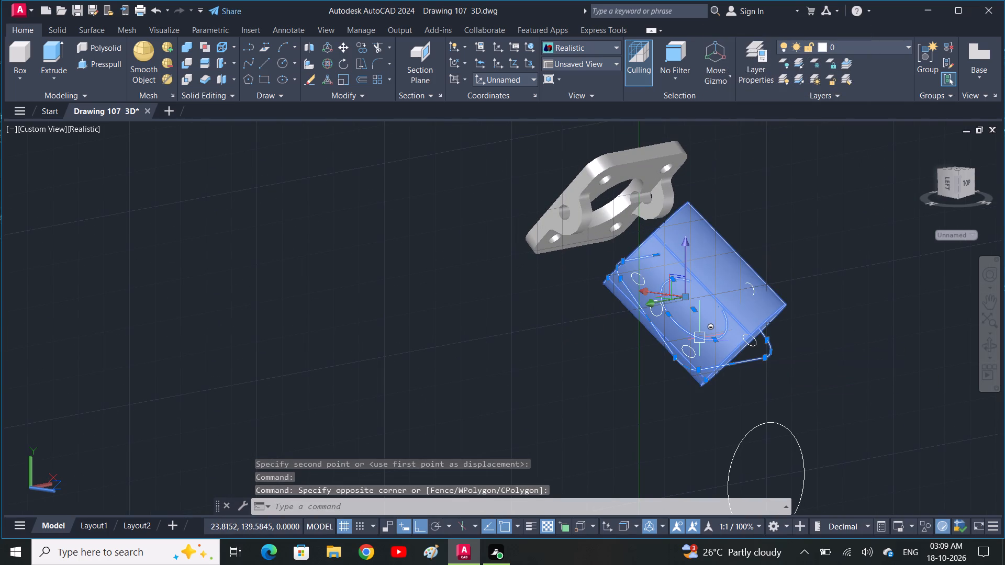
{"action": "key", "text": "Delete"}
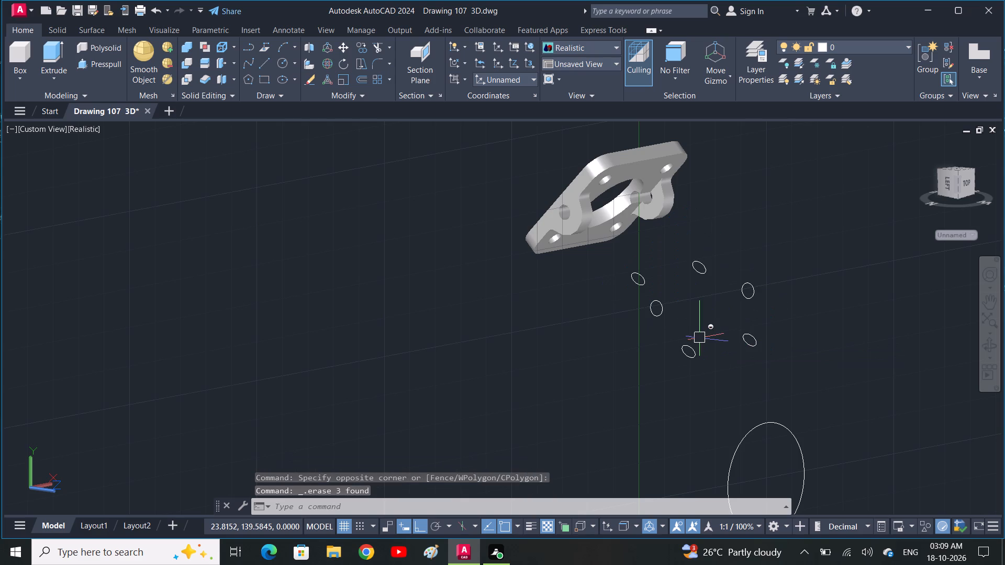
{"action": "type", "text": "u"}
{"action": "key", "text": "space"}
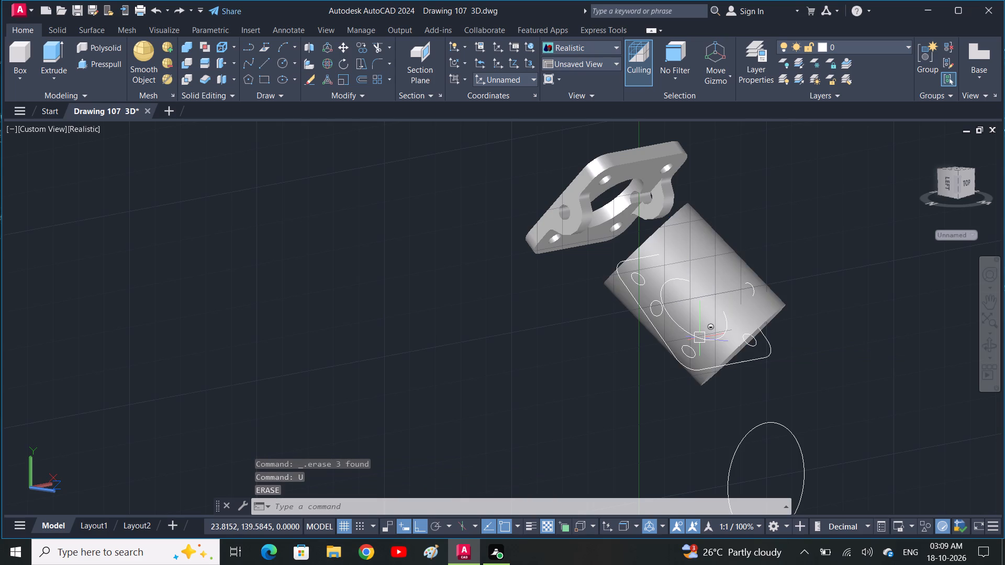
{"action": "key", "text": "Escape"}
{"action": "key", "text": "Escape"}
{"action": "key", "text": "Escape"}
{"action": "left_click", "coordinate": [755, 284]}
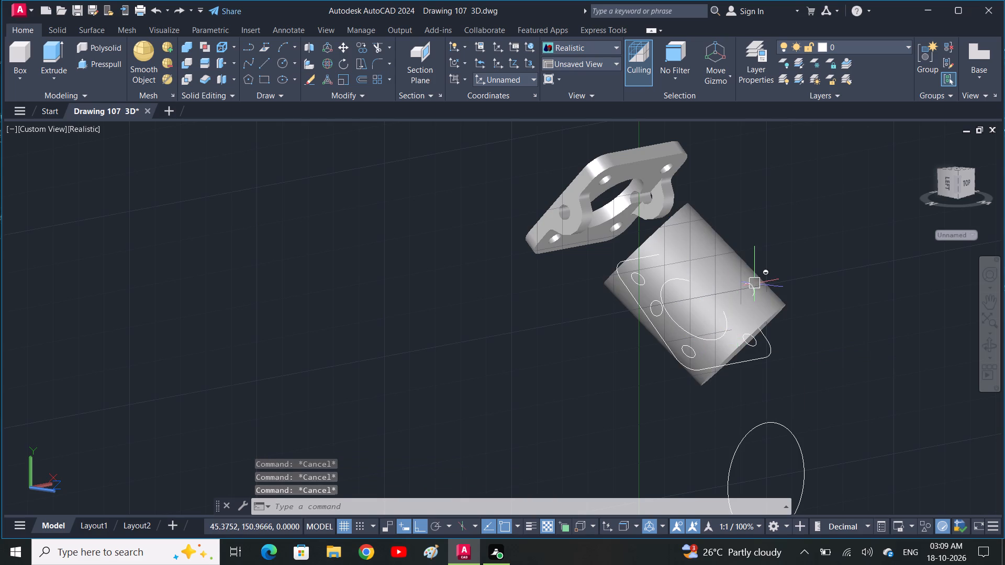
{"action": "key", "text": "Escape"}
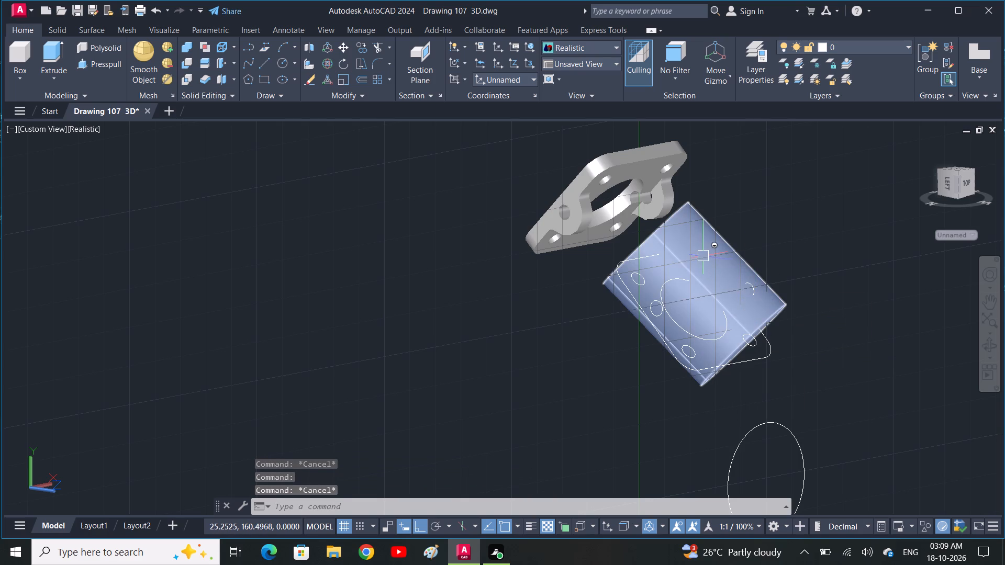
Move the tilted cylinder away from the flange outline sketch into the empty space towards the bracket model.
{"action": "left_click", "coordinate": [703, 256]}
{"action": "type", "text": "m"}
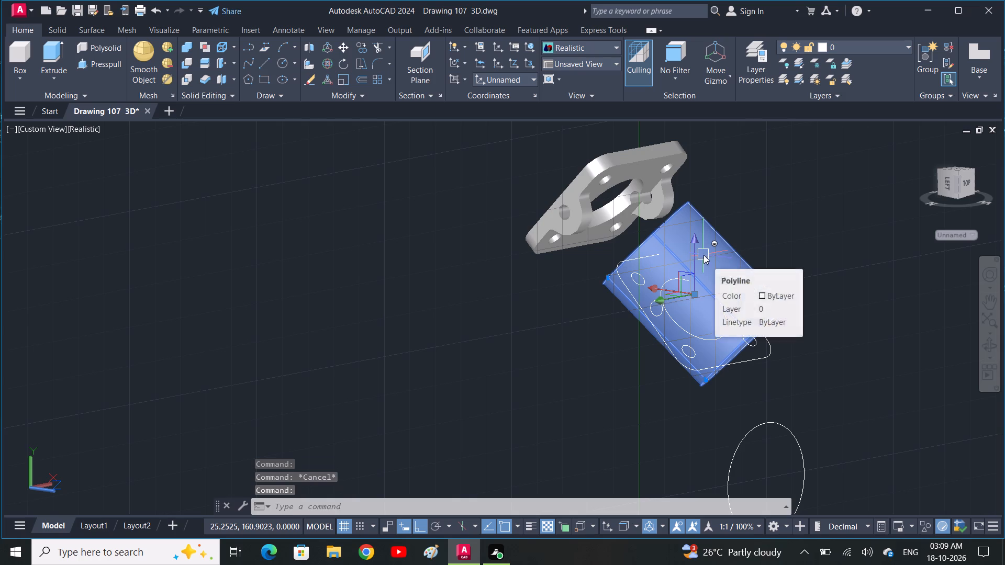
{"action": "key", "text": "space"}
{"action": "left_click_drag", "start_coordinate": [703, 248], "coordinate": [423, 326]}
{"action": "left_click", "coordinate": [423, 326]}
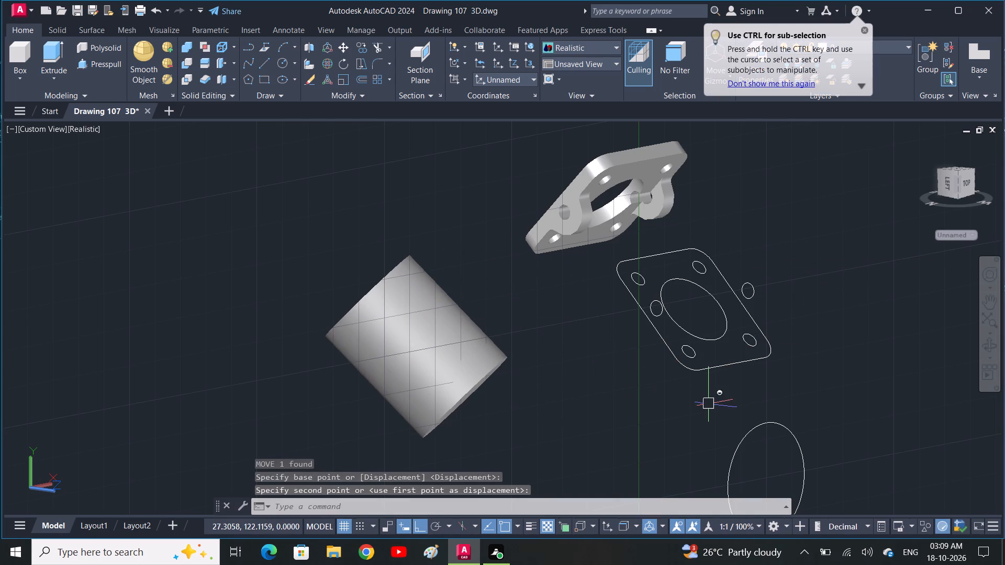
Erase the leftover flange outline sketch, including its bore, hole and lug circles and the large circle below it.
{"action": "middle_click_drag", "start_coordinate": [634, 314], "coordinate": [623, 304]}
{"action": "left_click", "coordinate": [829, 474]}
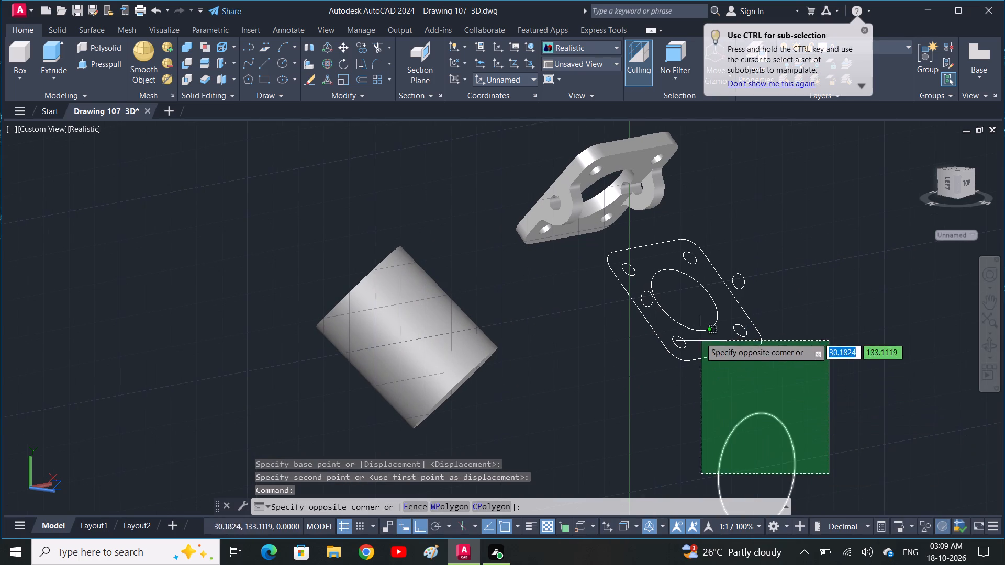
{"action": "left_click", "coordinate": [649, 270]}
{"action": "key", "text": "Delete"}
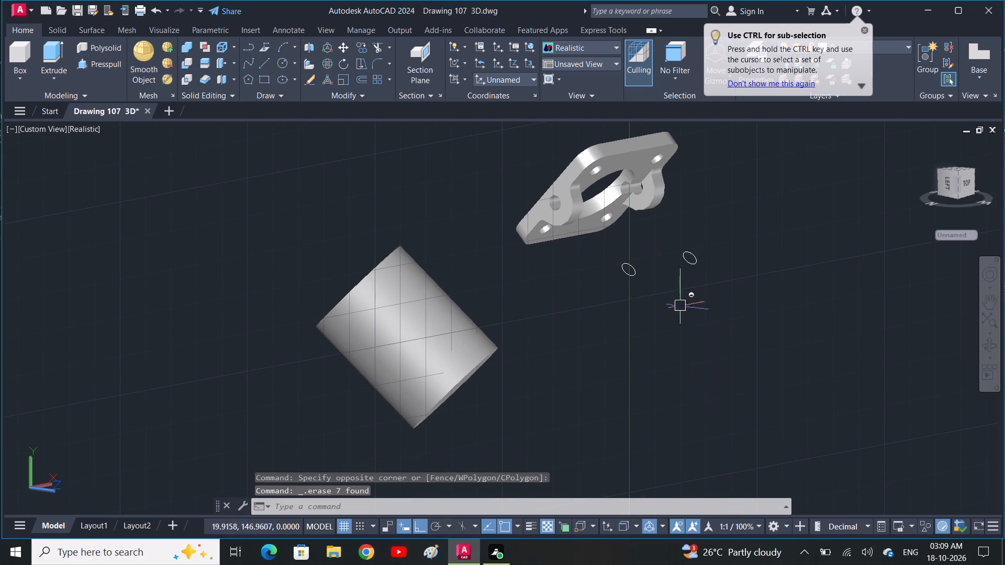
{"action": "scroll", "coordinate": [681, 309], "scroll_direction": "down", "scroll_amount": 2}
{"action": "left_click", "coordinate": [723, 309]}
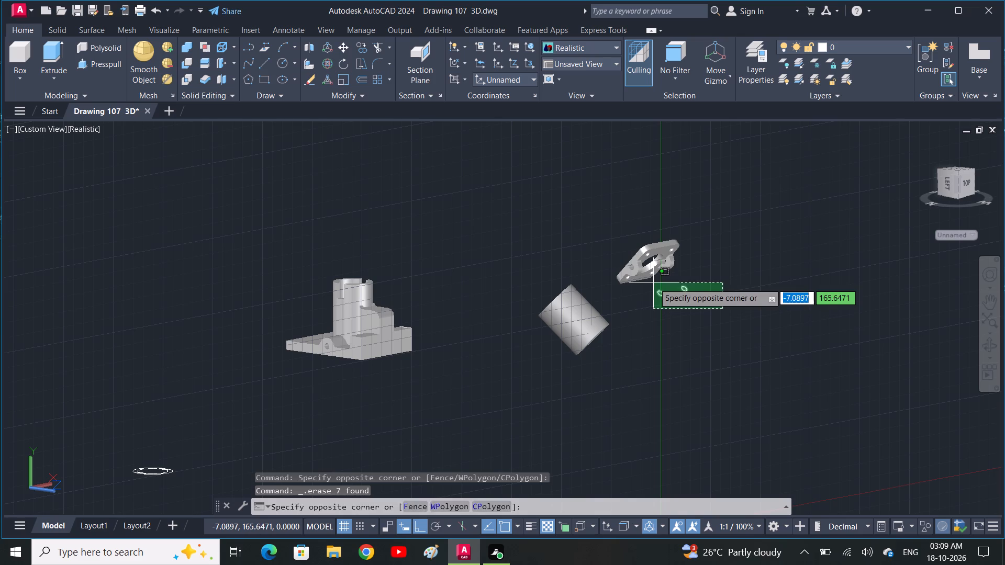
{"action": "left_click", "coordinate": [654, 283]}
{"action": "key", "text": "Delete"}
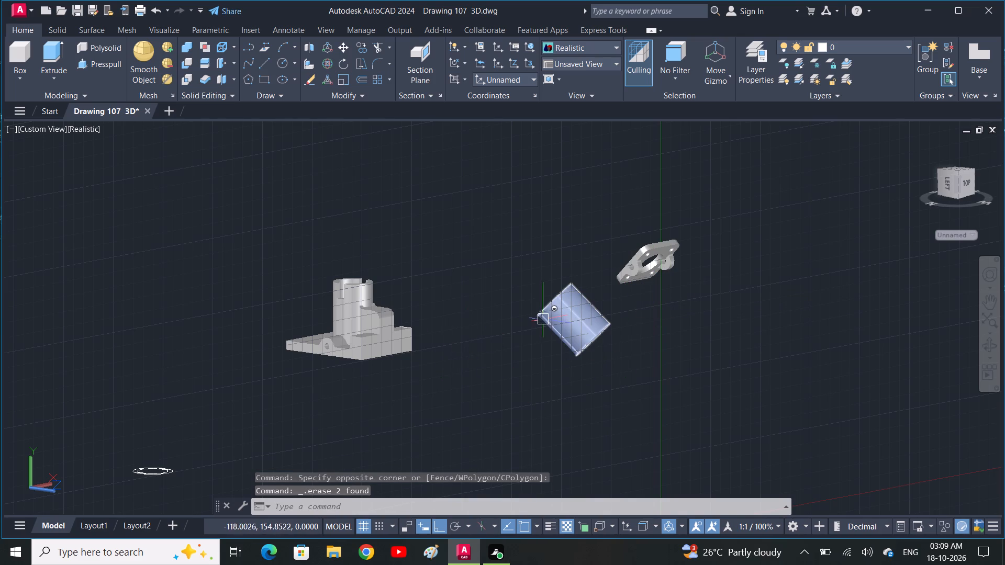
Move the tilted cylinder onto the base plate of the slotted bracket, beside its vertical tube.
{"action": "left_click", "coordinate": [554, 310]}
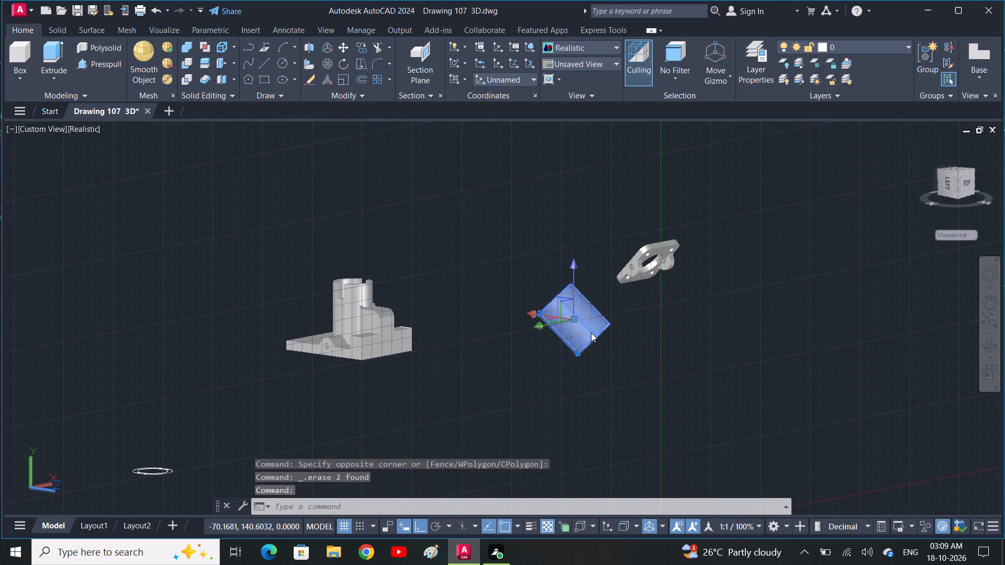
{"action": "type", "text": "m"}
{"action": "key", "text": "space"}
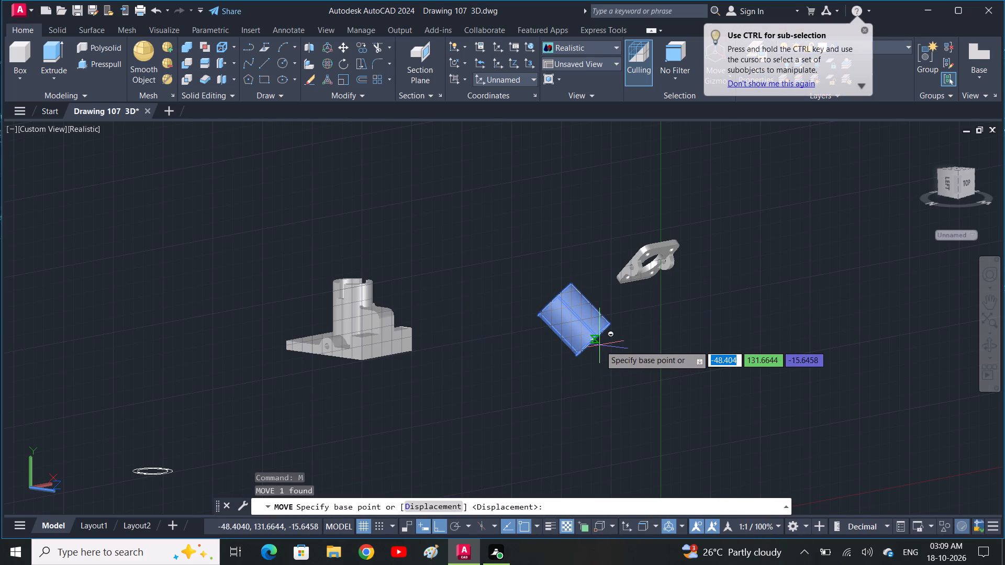
{"action": "left_click", "coordinate": [595, 344]}
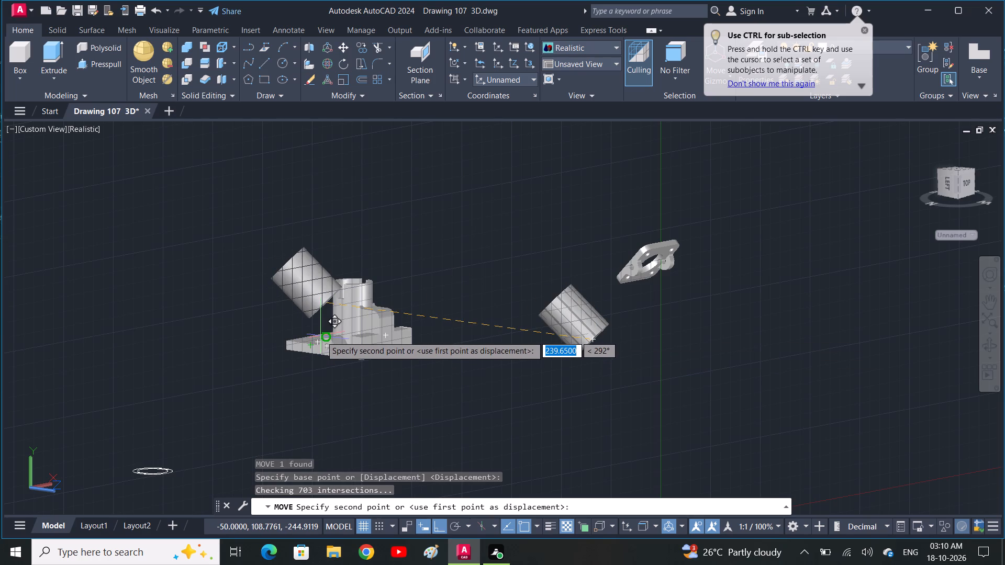
{"action": "middle_click_drag", "start_coordinate": [321, 336], "coordinate": [439, 367], "text": "shift"}
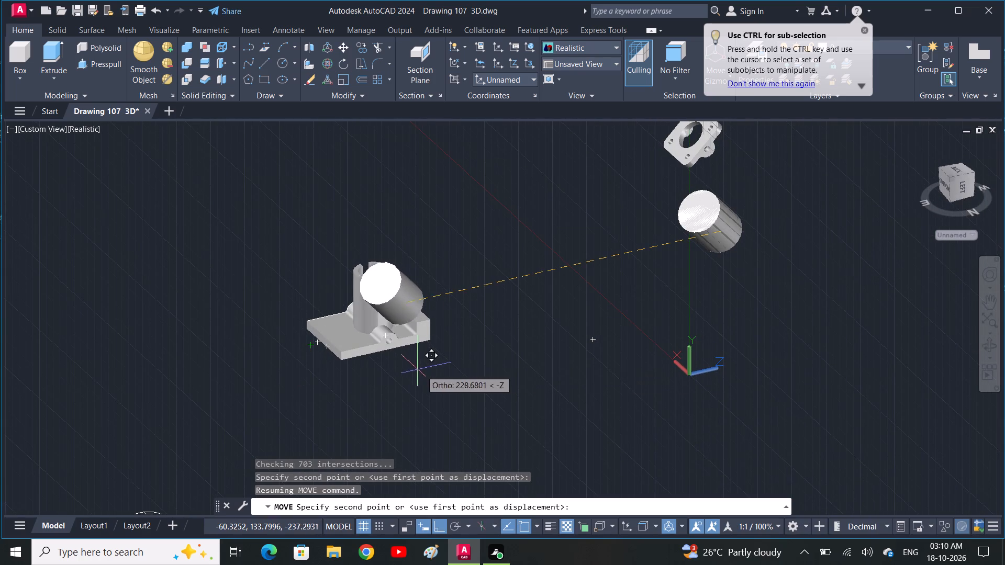
{"action": "scroll", "coordinate": [360, 342], "scroll_direction": "up", "scroll_amount": 2}
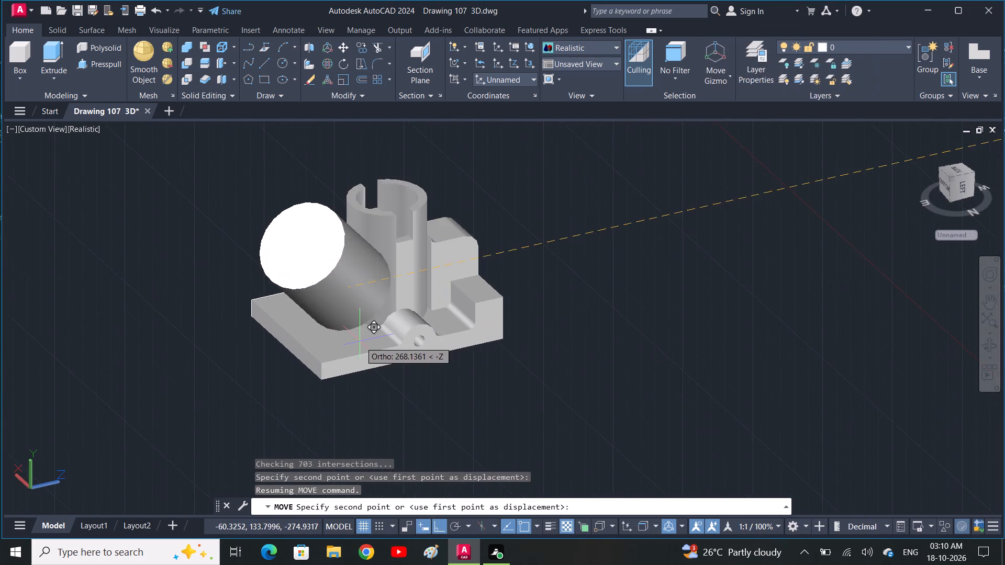
{"action": "scroll", "coordinate": [360, 342], "scroll_direction": "up", "scroll_amount": 2}
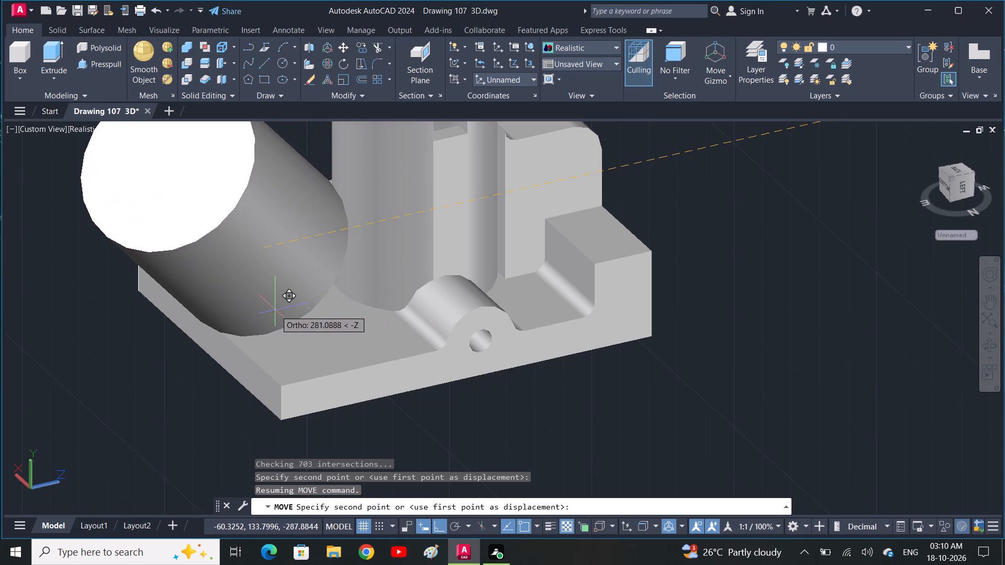
{"action": "left_click", "coordinate": [349, 289]}
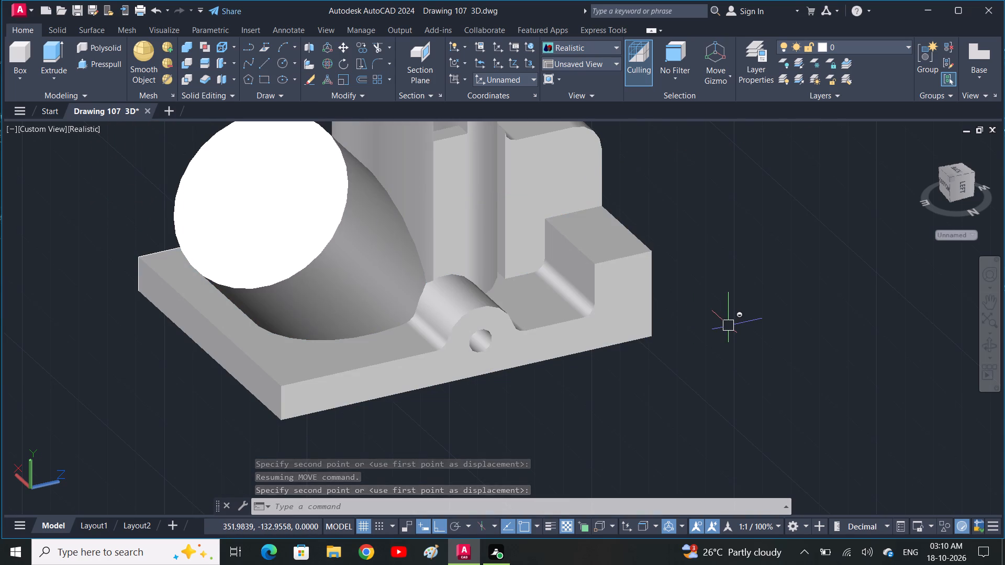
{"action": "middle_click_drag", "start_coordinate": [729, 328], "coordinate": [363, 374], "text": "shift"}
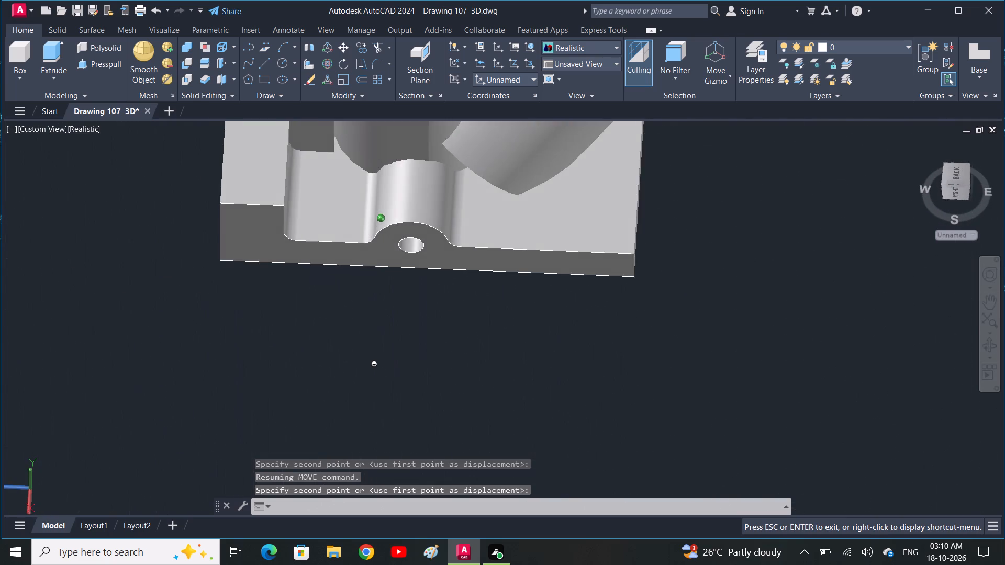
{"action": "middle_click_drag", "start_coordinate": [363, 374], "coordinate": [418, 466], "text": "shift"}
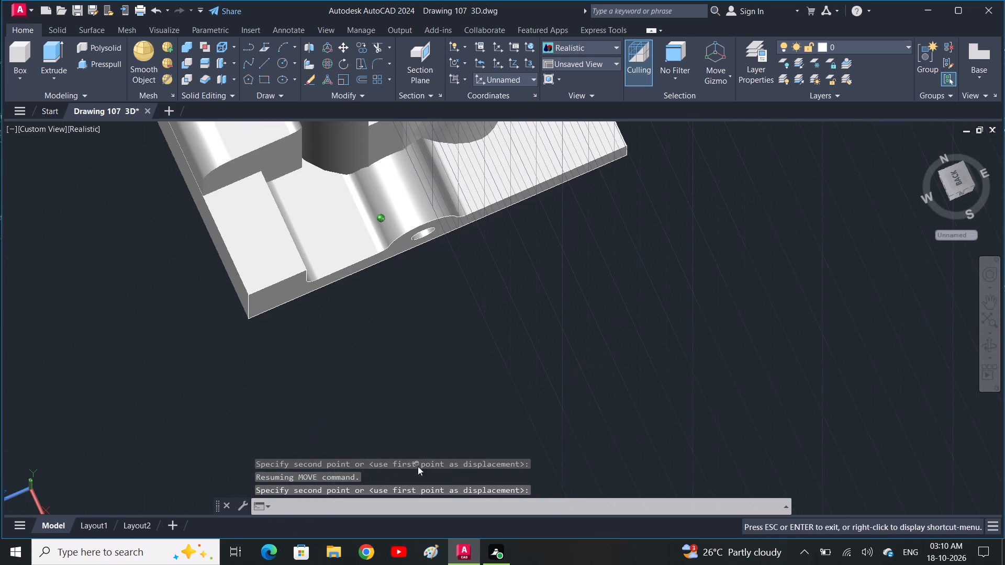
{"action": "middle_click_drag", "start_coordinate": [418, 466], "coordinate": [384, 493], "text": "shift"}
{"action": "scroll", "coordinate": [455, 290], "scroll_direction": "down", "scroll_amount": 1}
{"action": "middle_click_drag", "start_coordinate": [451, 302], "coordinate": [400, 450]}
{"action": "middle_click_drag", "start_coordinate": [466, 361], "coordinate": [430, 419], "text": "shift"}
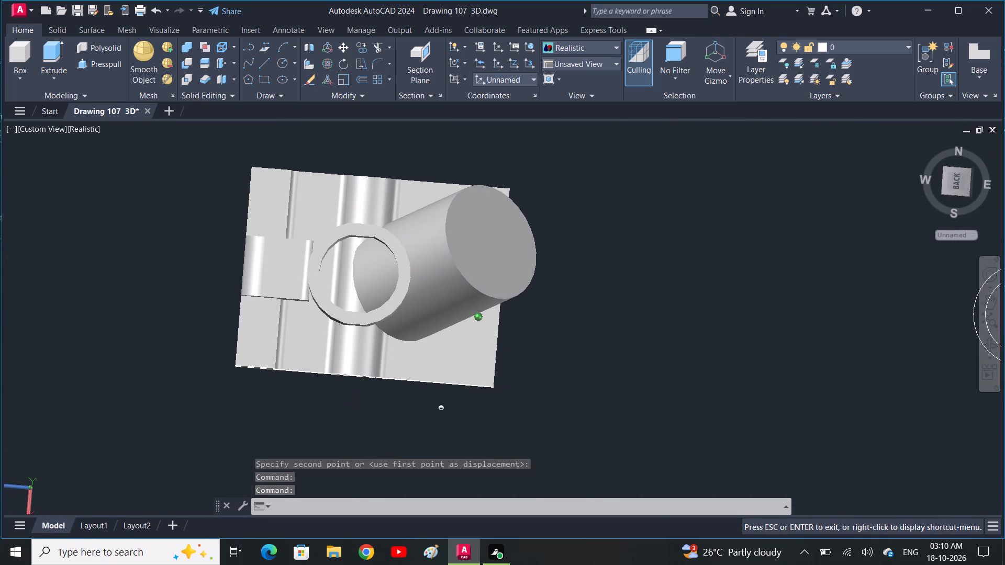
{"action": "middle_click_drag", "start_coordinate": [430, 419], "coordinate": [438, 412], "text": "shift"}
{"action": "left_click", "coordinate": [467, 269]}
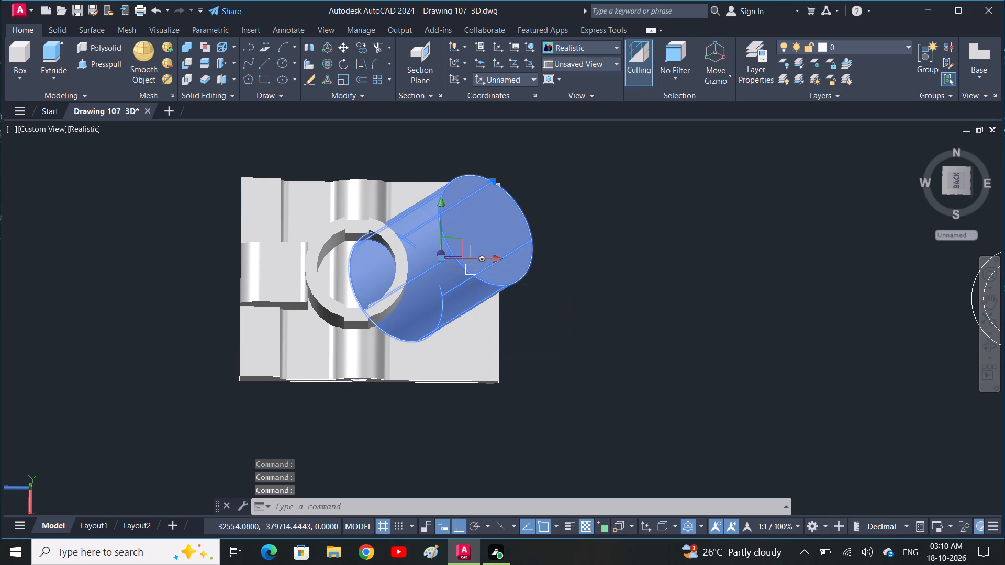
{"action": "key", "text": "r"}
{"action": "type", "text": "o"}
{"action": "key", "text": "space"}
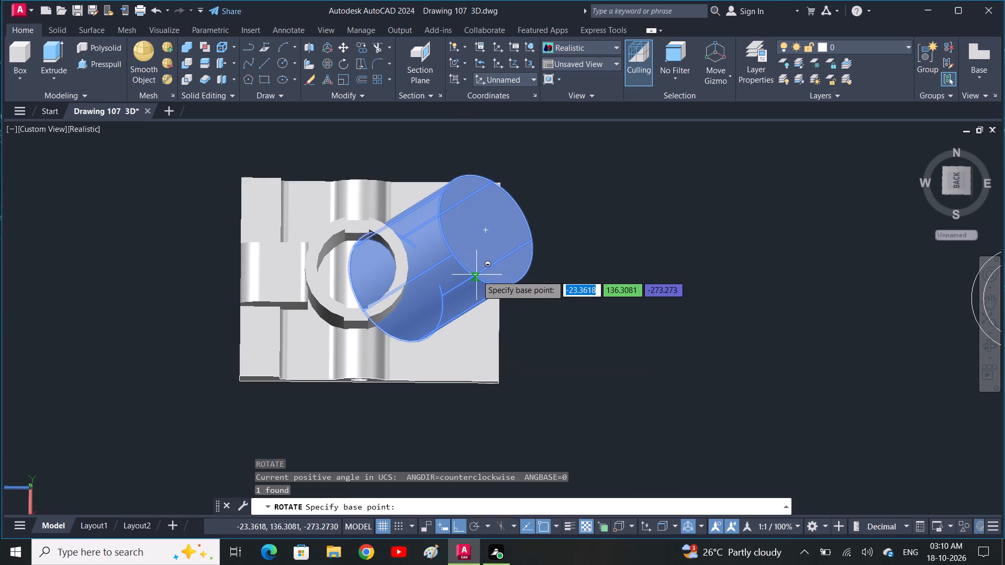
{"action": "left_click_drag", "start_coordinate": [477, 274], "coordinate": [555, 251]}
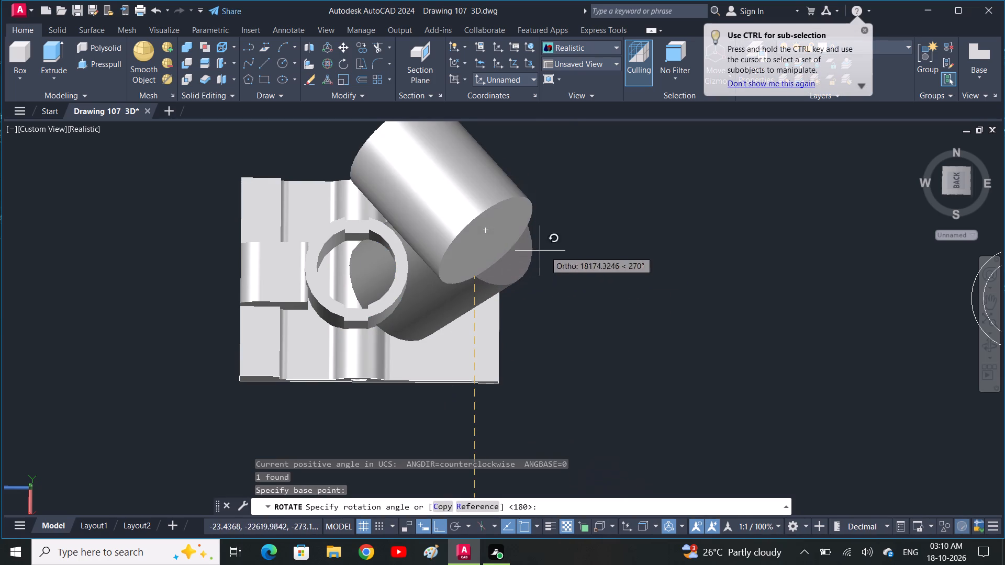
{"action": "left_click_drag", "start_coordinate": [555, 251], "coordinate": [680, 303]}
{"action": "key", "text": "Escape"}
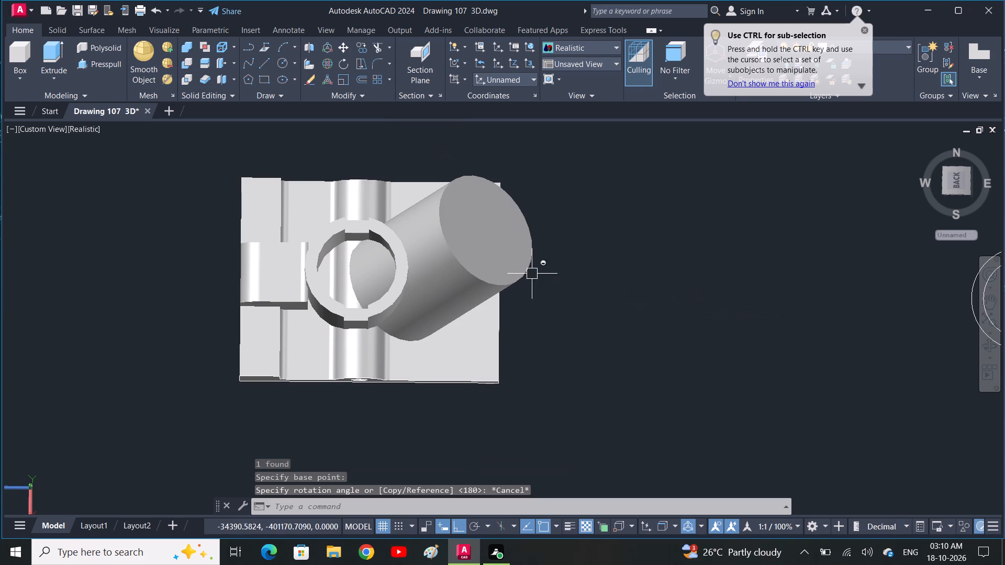
Shift the tilted cylinder slightly away from the bracket's slotted tube, keeping it over the base plate.
{"action": "left_click", "coordinate": [479, 263]}
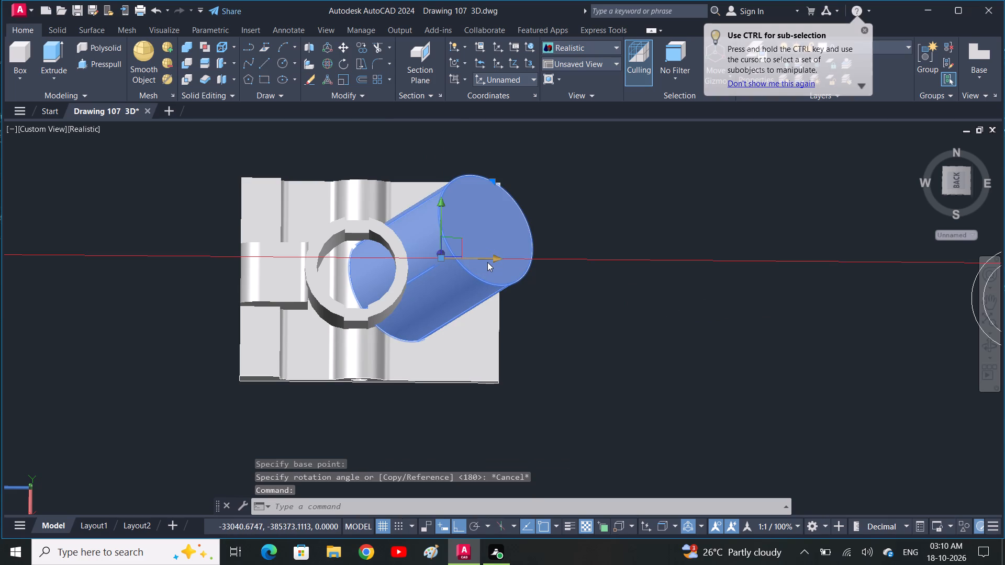
{"action": "type", "text": "m"}
{"action": "key", "text": "space"}
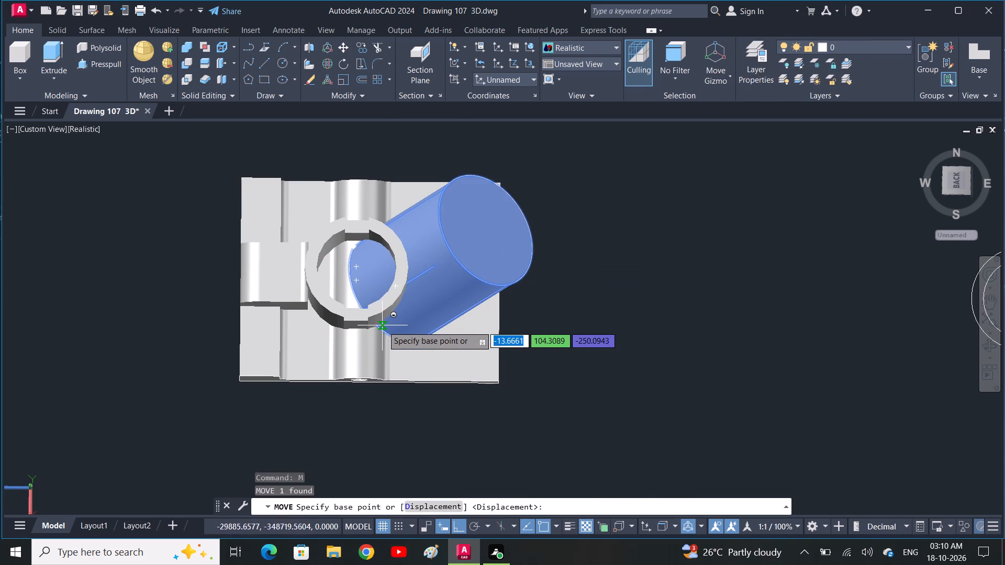
{"action": "left_click", "coordinate": [383, 326]}
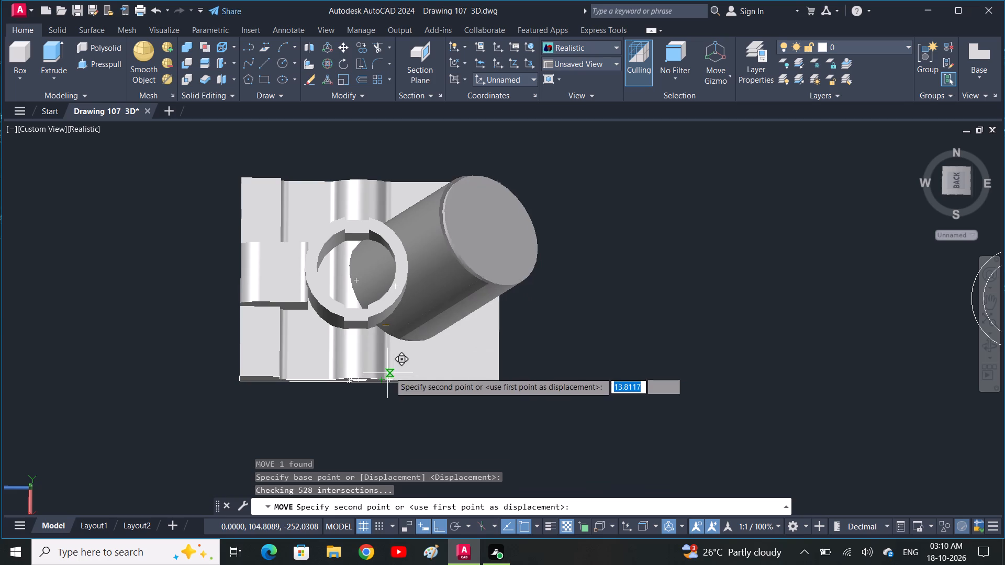
{"action": "left_click", "coordinate": [394, 340]}
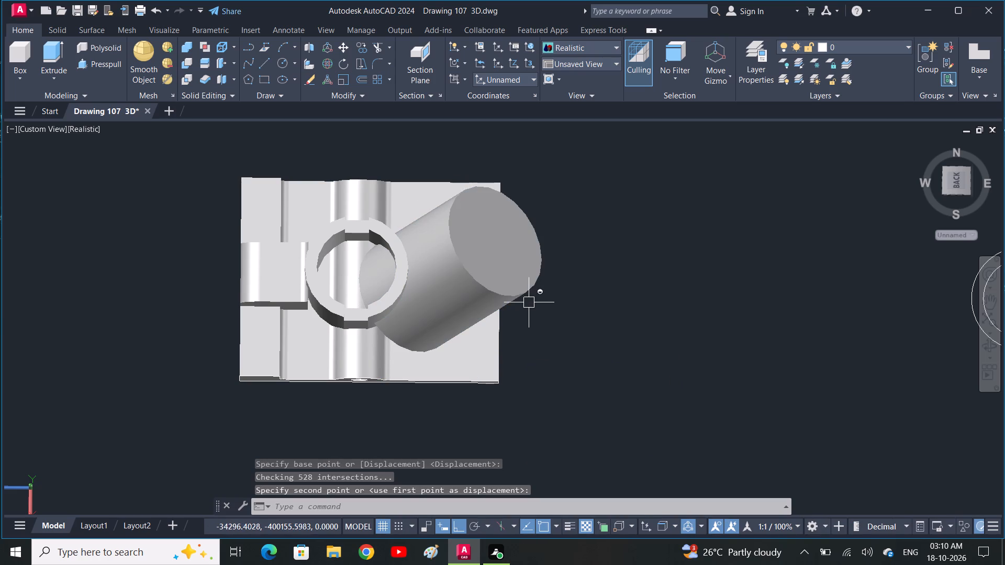
{"action": "key", "text": "Escape"}
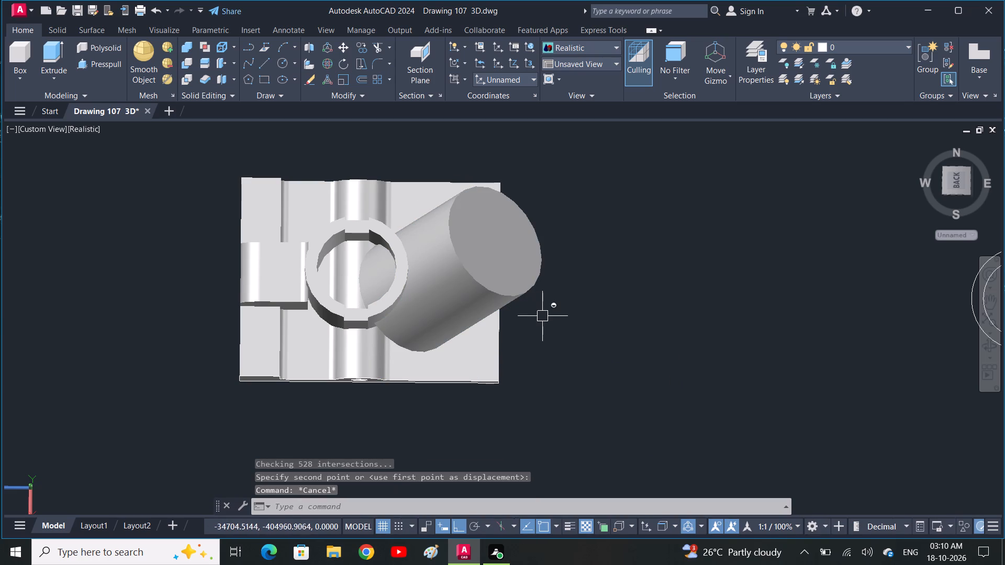
Move the tilted cylinder off the base plate into the empty space beside the open end of the bracket.
{"action": "middle_click_drag", "start_coordinate": [538, 356], "coordinate": [502, 360], "text": "shift"}
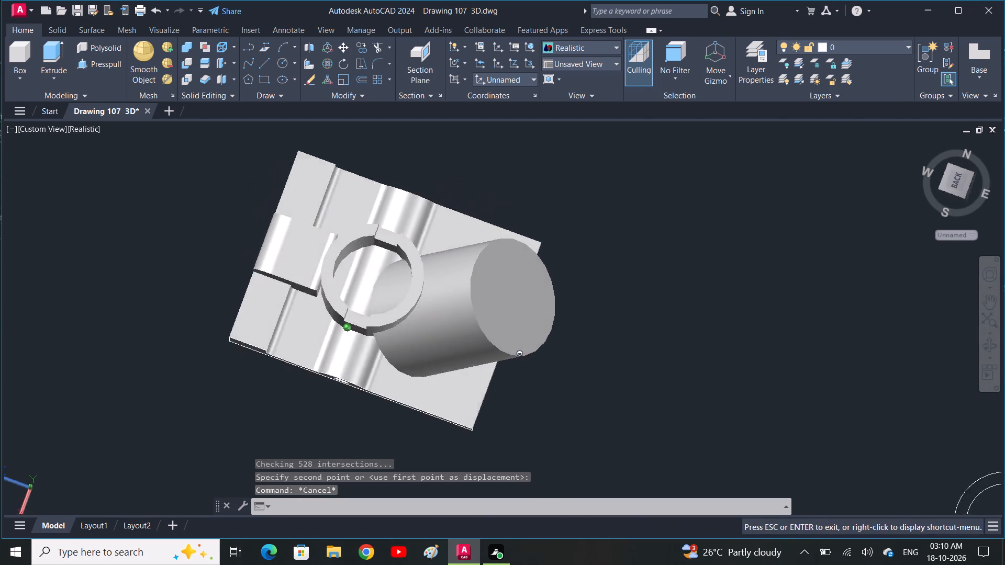
{"action": "middle_click_drag", "start_coordinate": [502, 360], "coordinate": [541, 217], "text": "shift"}
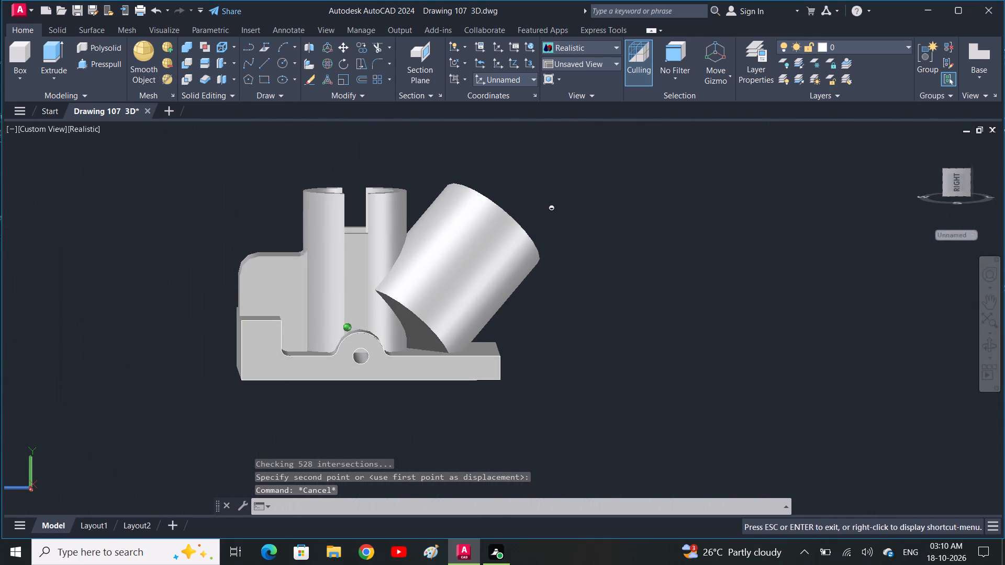
{"action": "middle_click_drag", "start_coordinate": [541, 217], "coordinate": [522, 247], "text": "shift"}
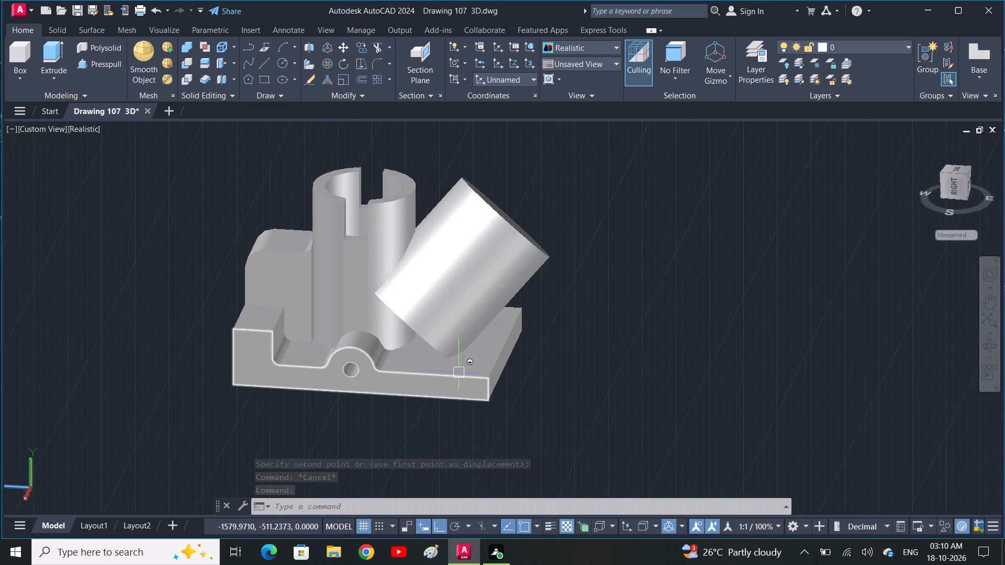
{"action": "middle_click_drag", "start_coordinate": [485, 313], "coordinate": [477, 344]}
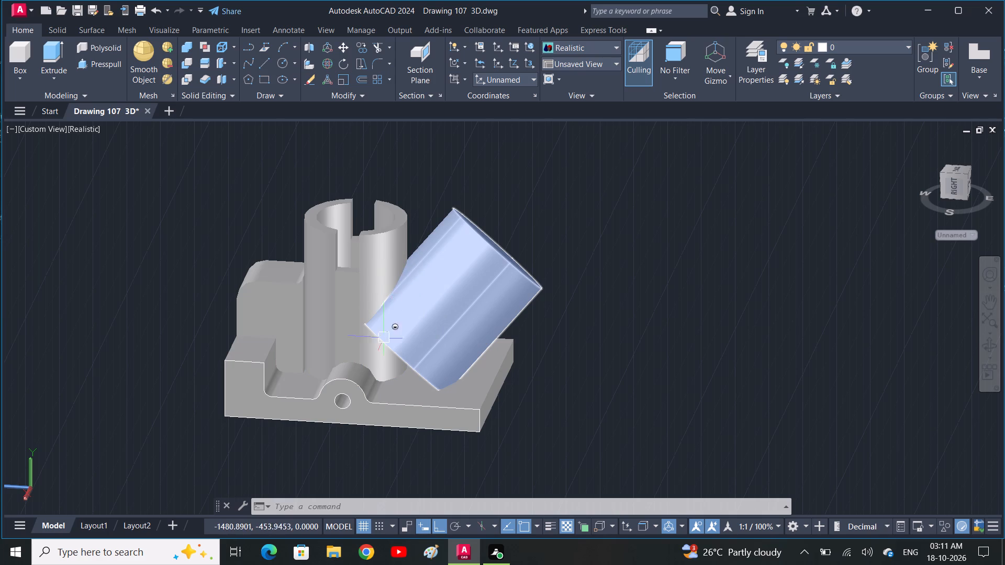
{"action": "left_click", "coordinate": [444, 308]}
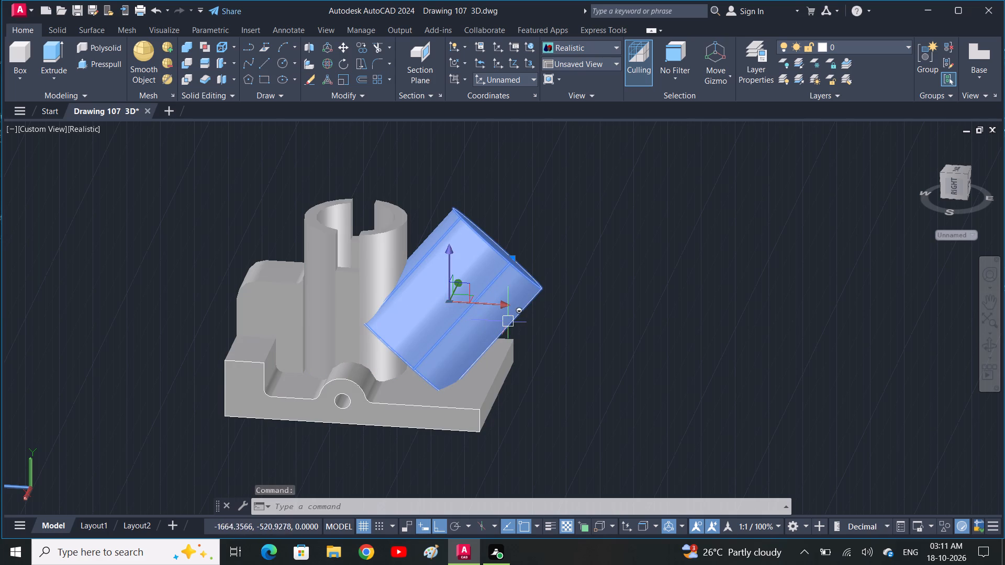
{"action": "key", "text": "m"}
{"action": "key", "text": "space"}
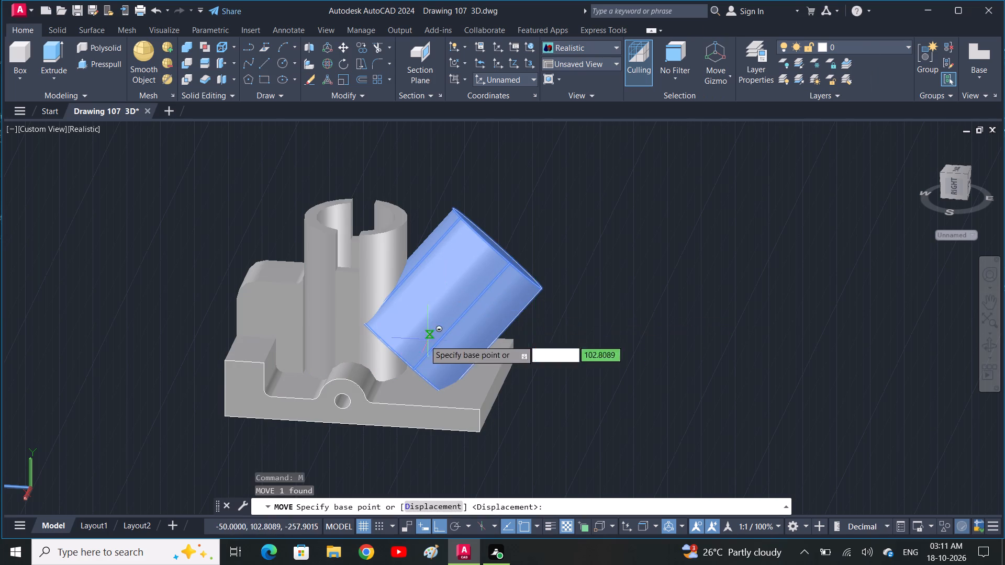
{"action": "left_click", "coordinate": [403, 344]}
{"action": "left_click", "coordinate": [690, 296]}
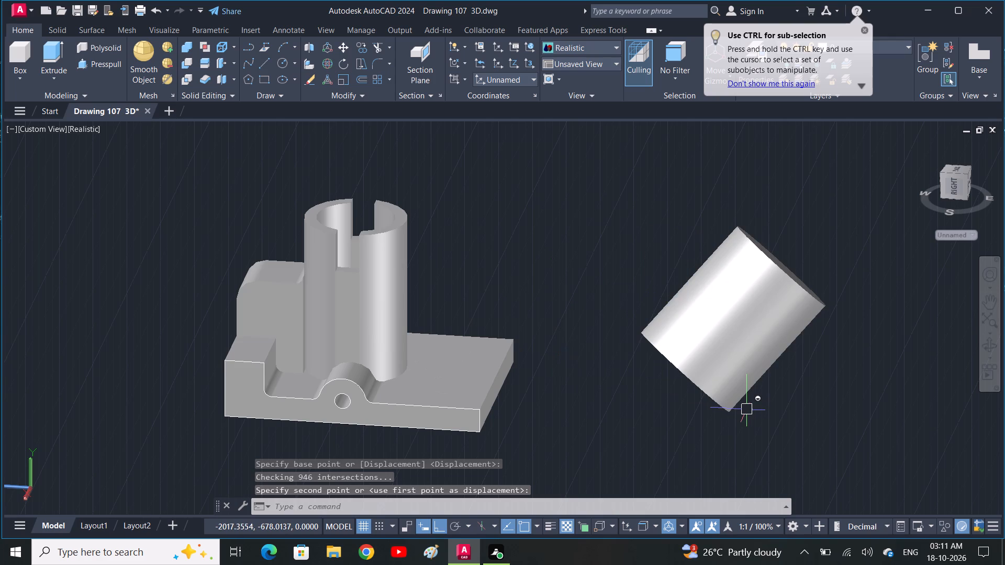
{"action": "key", "text": "Escape"}
{"action": "key", "text": "Escape"}
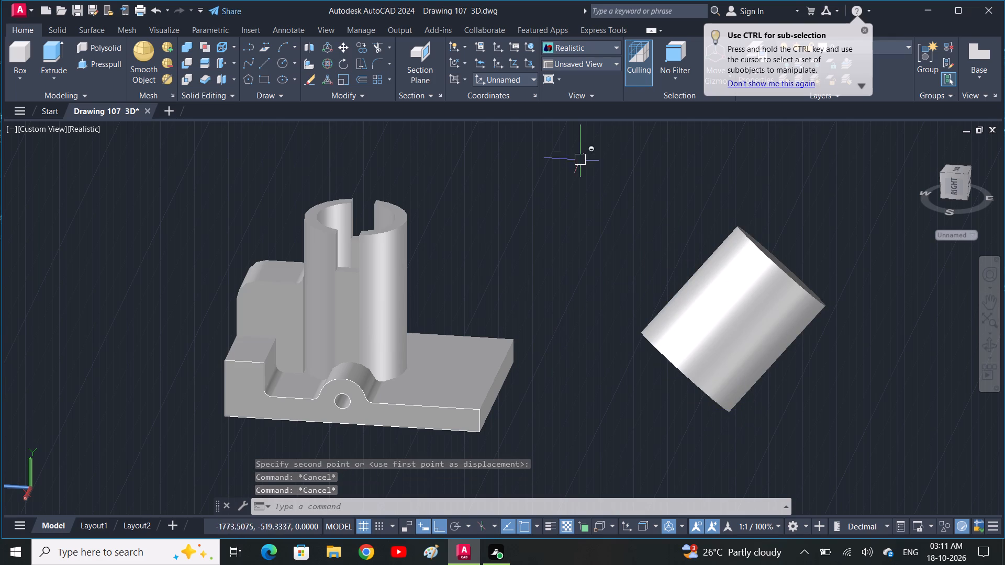
Set the visual style to 2D Wireframe.
{"action": "left_click", "coordinate": [587, 47]}
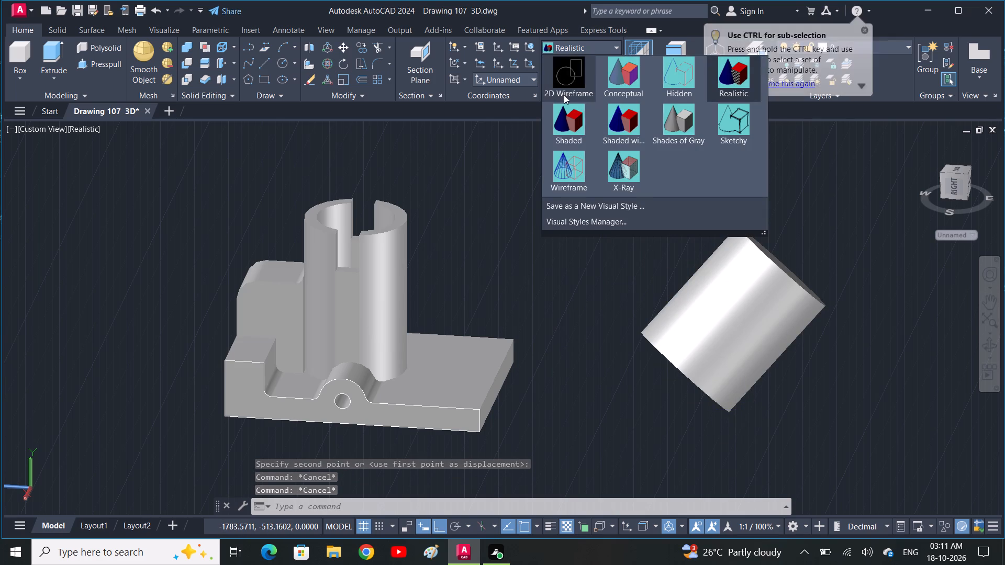
{"action": "left_click", "coordinate": [567, 81]}
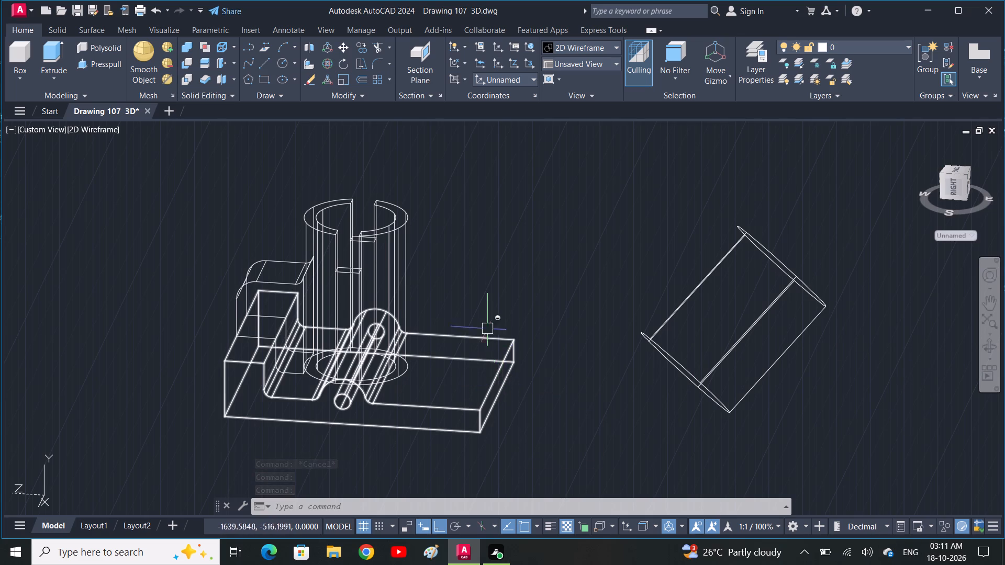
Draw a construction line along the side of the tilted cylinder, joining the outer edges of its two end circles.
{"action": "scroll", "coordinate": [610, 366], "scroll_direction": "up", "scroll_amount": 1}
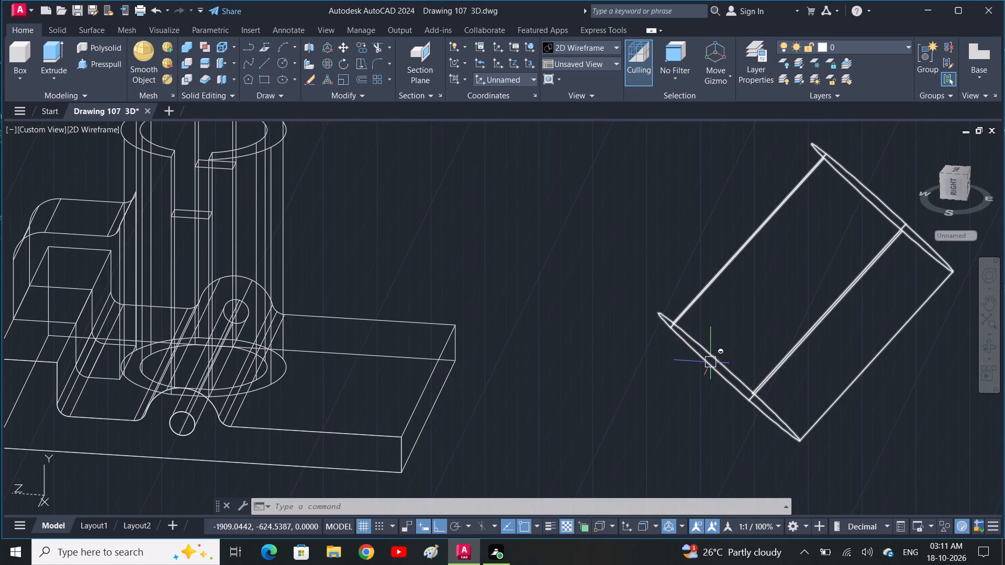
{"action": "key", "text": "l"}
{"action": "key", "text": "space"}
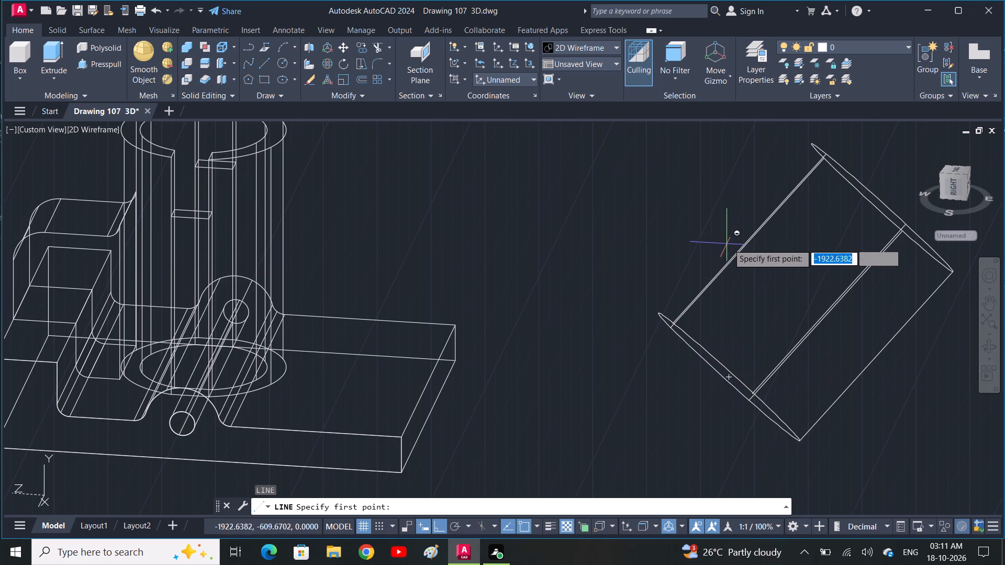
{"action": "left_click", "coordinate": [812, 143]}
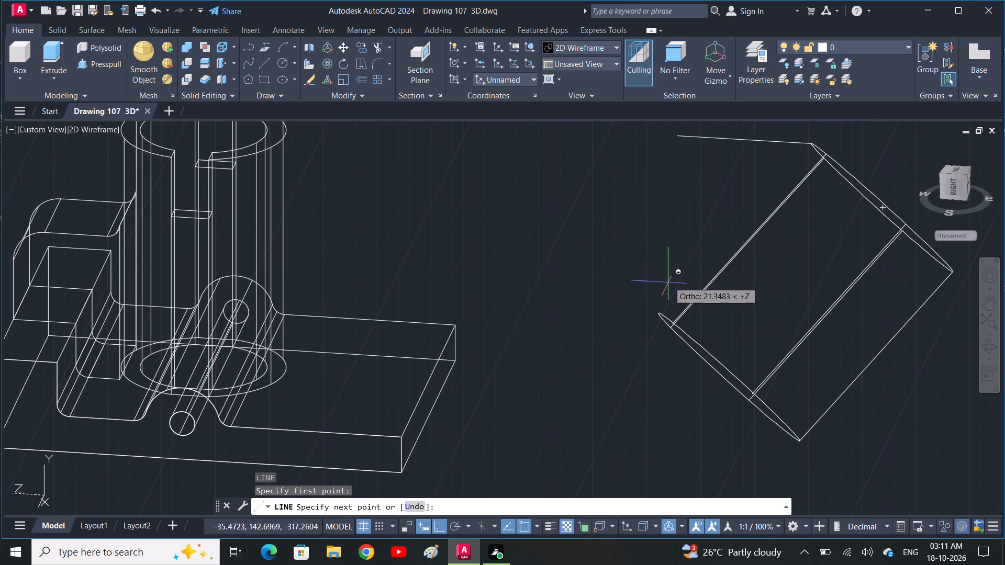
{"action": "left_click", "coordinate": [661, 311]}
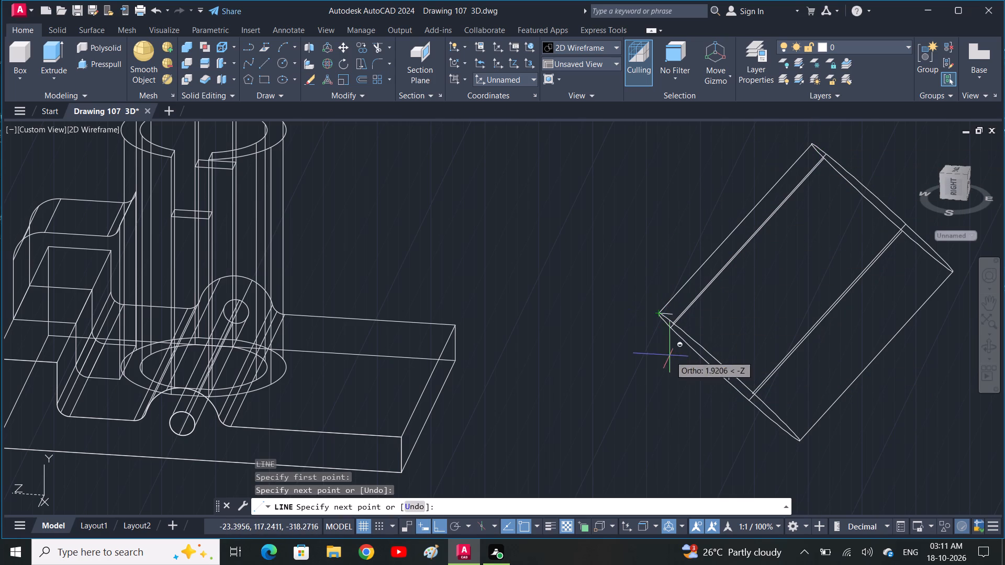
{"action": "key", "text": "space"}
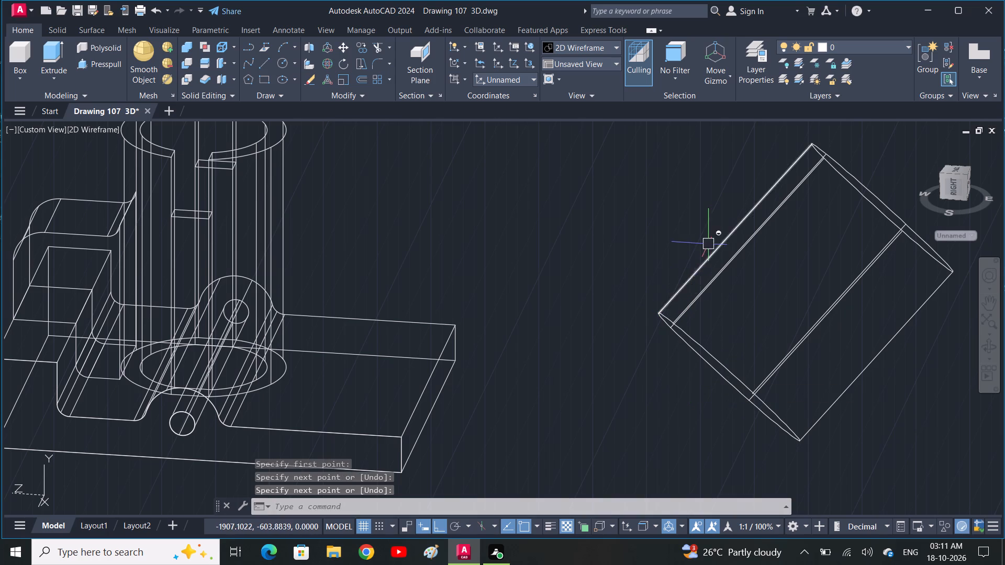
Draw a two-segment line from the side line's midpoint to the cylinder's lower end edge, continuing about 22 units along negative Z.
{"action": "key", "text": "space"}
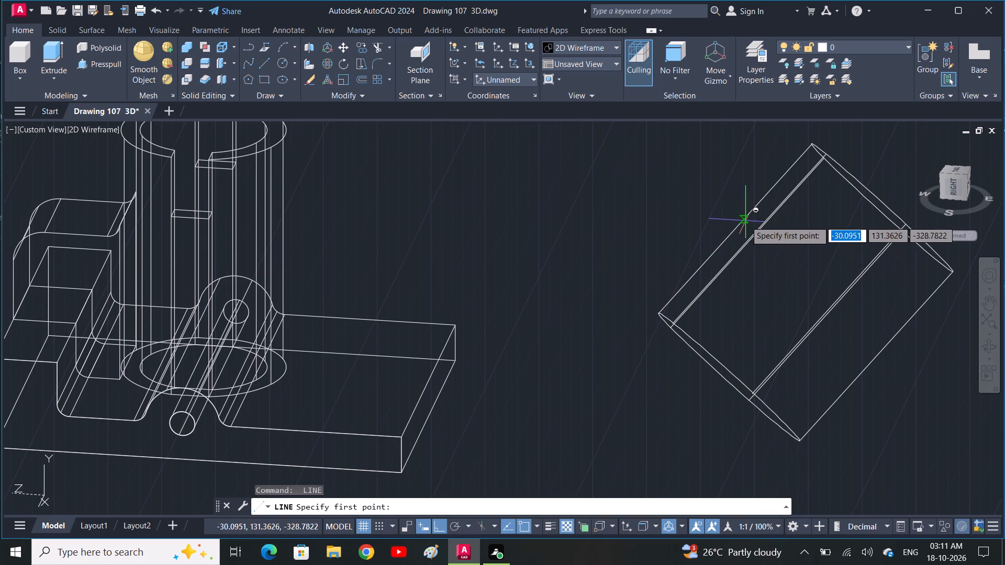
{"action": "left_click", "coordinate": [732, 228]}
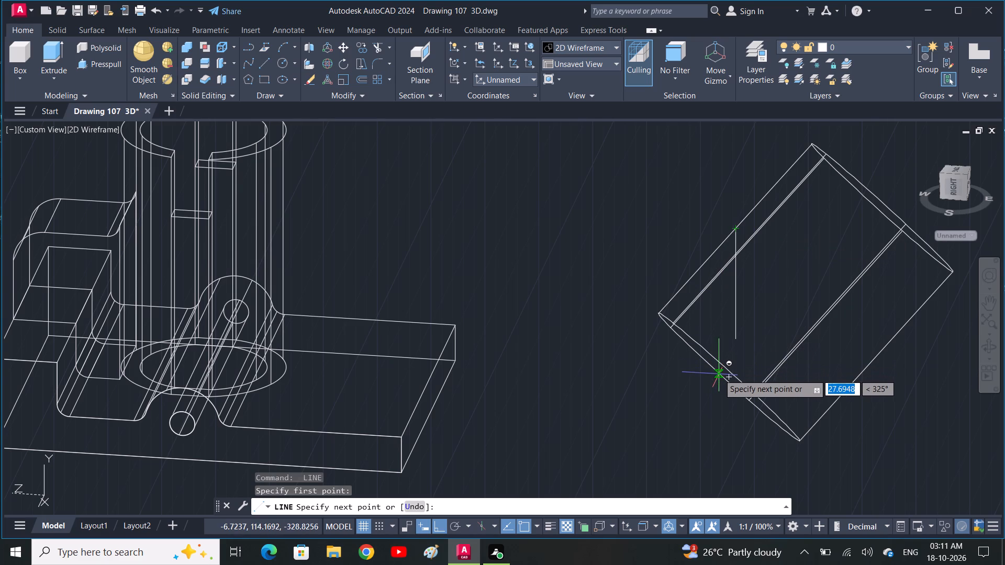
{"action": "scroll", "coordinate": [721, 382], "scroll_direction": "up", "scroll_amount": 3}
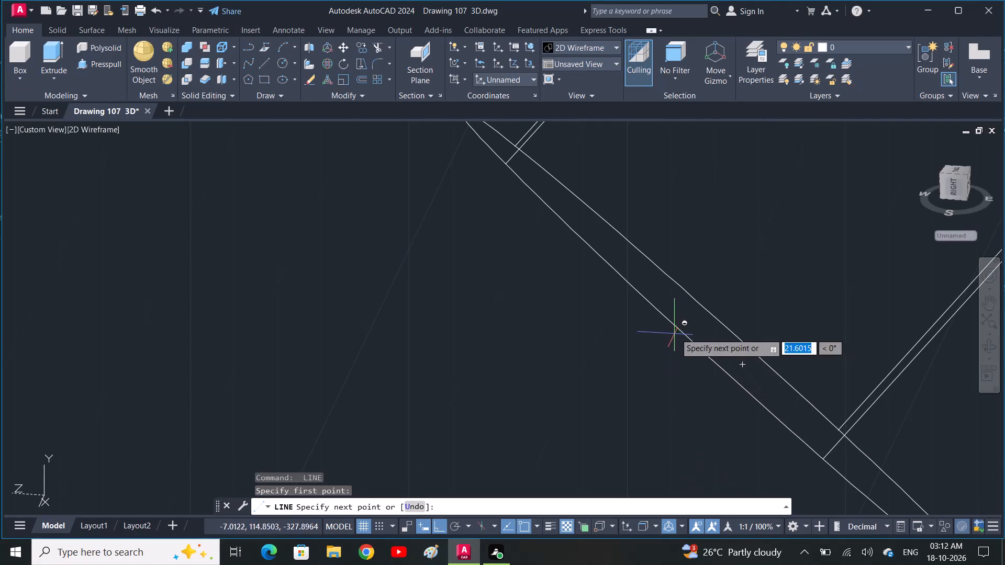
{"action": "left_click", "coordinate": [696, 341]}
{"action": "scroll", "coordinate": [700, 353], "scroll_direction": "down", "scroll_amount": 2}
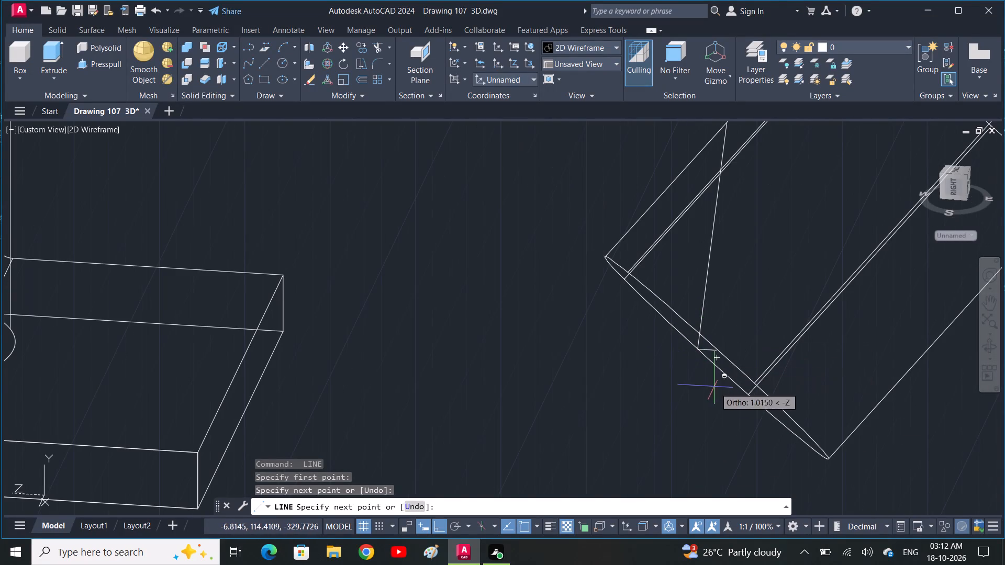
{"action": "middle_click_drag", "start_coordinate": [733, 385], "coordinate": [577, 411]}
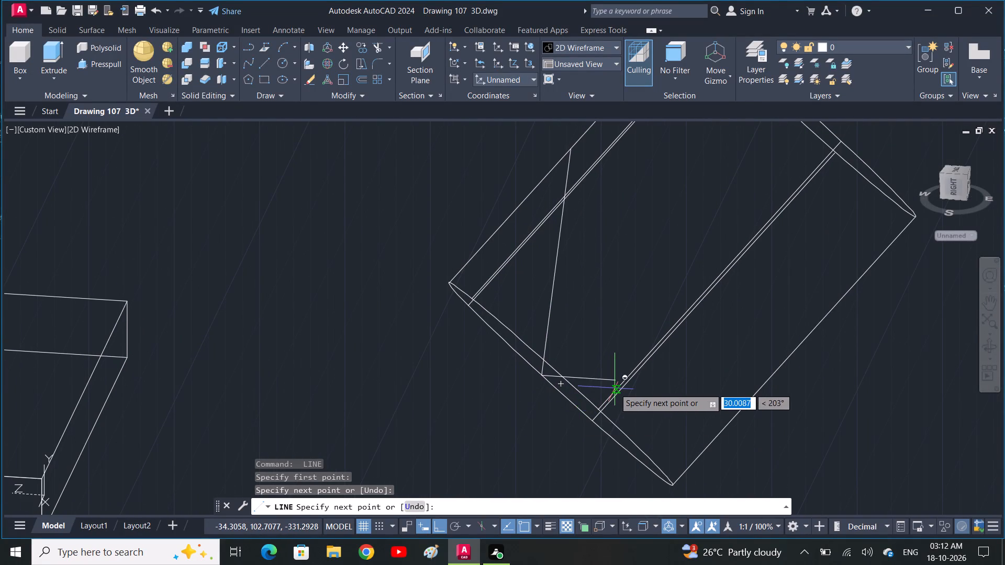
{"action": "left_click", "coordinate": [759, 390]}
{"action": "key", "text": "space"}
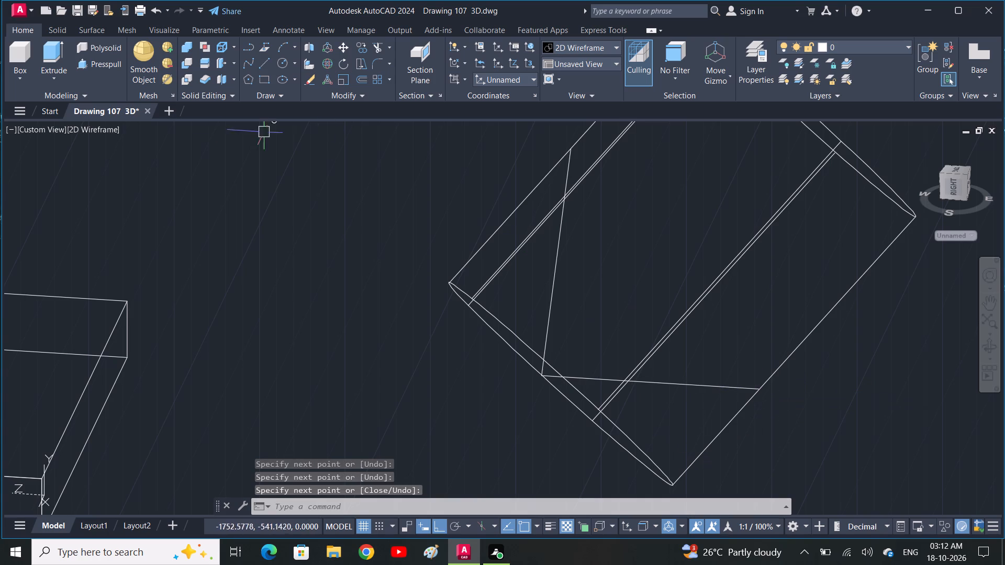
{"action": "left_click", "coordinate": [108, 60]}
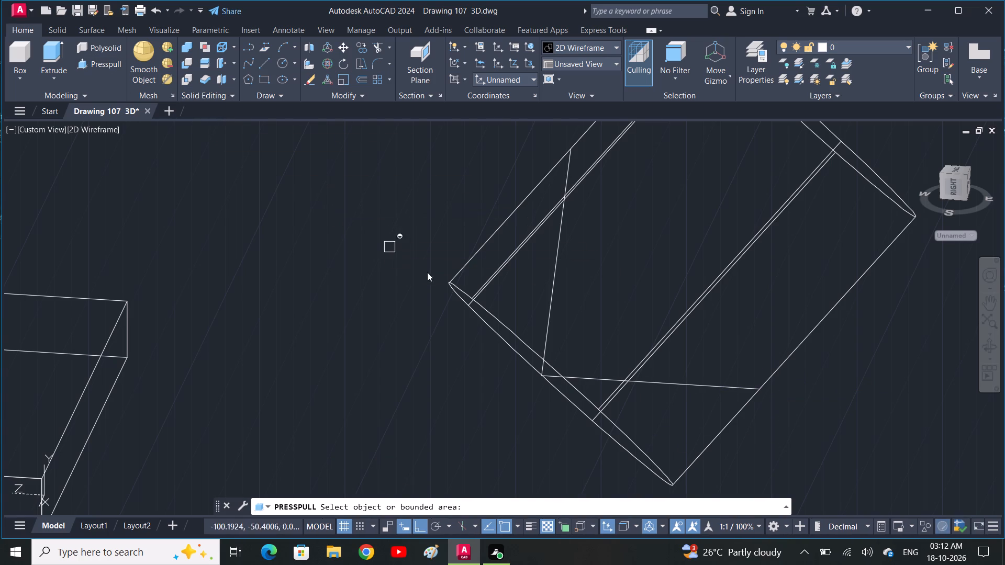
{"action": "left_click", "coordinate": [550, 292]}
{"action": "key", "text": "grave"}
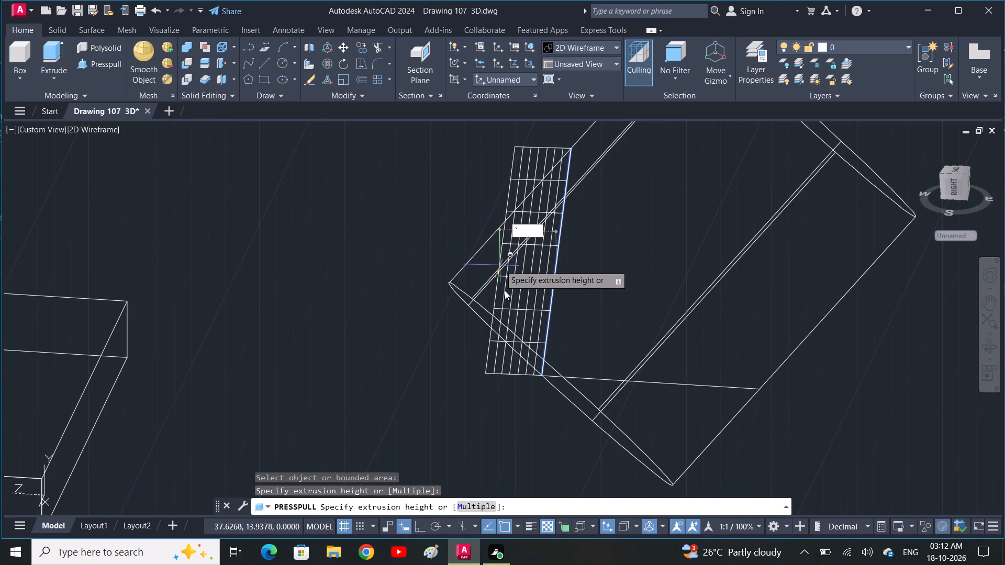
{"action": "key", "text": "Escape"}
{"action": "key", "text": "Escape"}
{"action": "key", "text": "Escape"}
Undo the construction lines, the 2D Wireframe change and the last two moves of the tilted cylinder.
{"action": "key", "text": "u"}
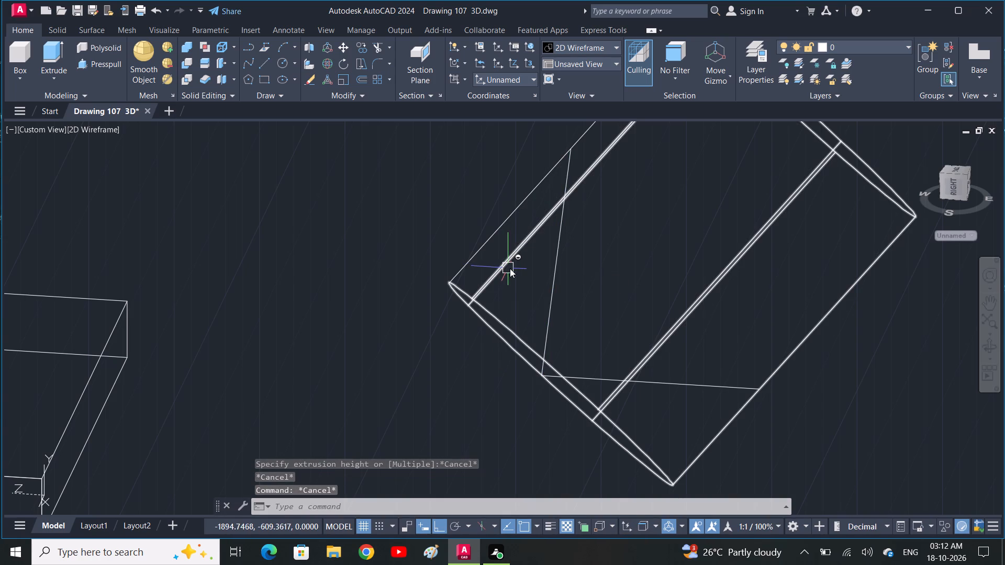
{"action": "key", "text": "space"}
{"action": "key", "text": "space"}
{"action": "middle_click_drag", "start_coordinate": [690, 317], "coordinate": [690, 318]}
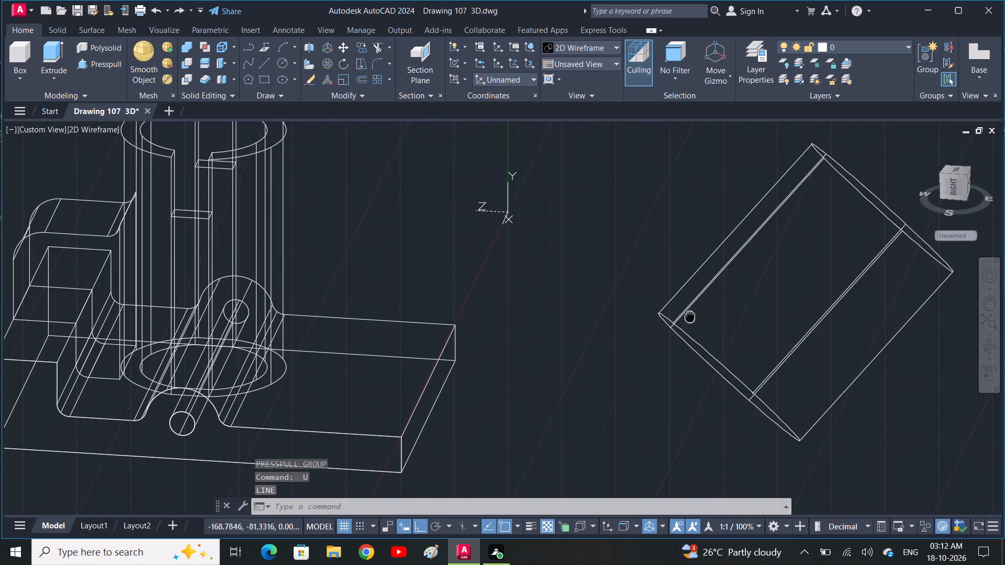
{"action": "middle_click_drag", "start_coordinate": [690, 318], "coordinate": [466, 260]}
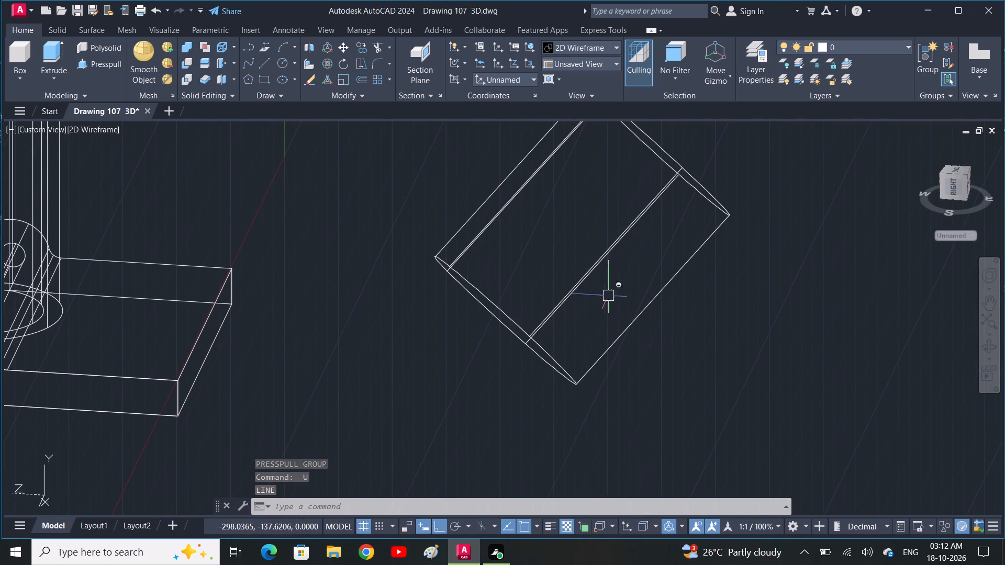
{"action": "key", "text": "space"}
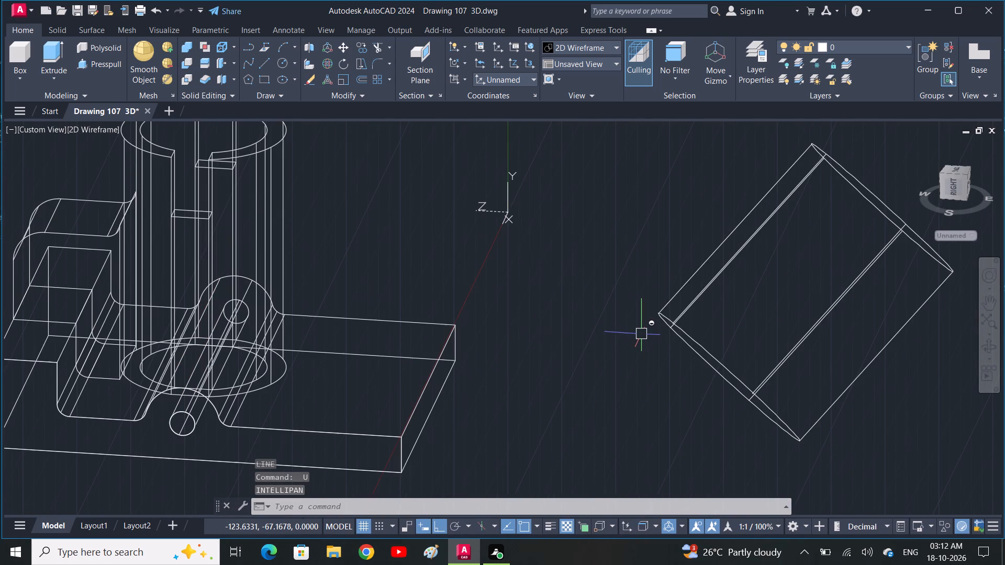
{"action": "key", "text": "space"}
{"action": "key", "text": "space"}
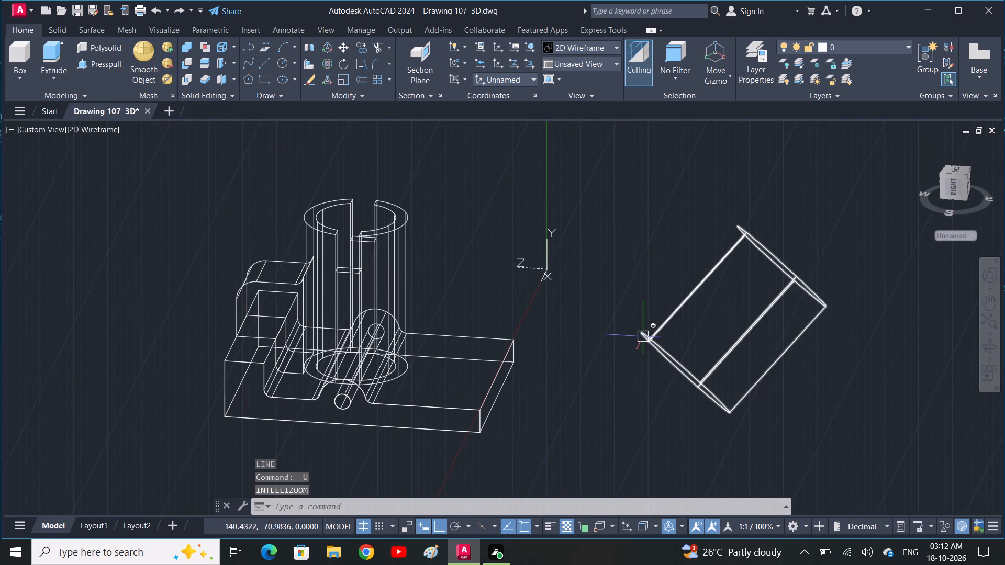
{"action": "key", "text": "space"}
{"action": "key", "text": "space"}
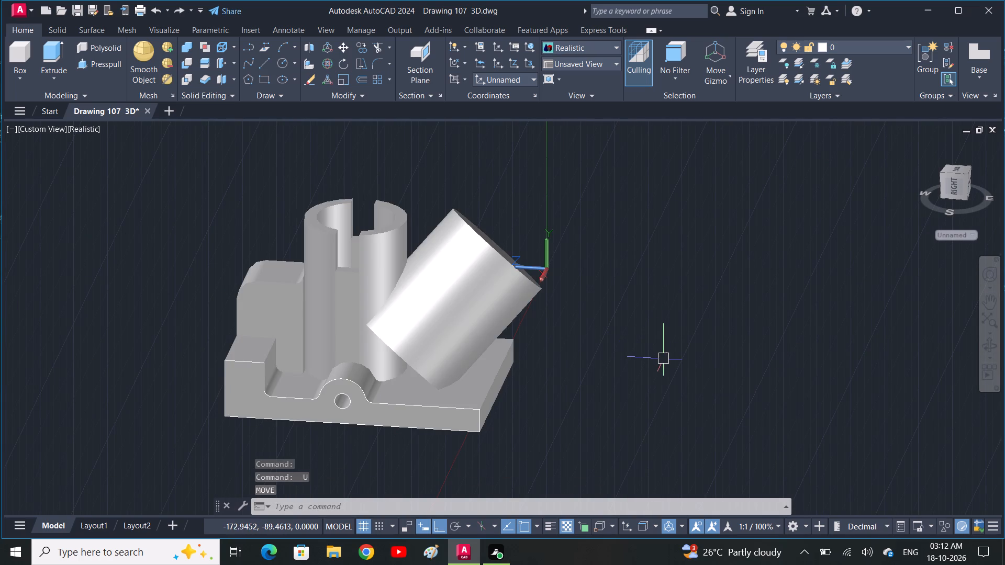
{"action": "key", "text": "space"}
{"action": "key", "text": "space"}
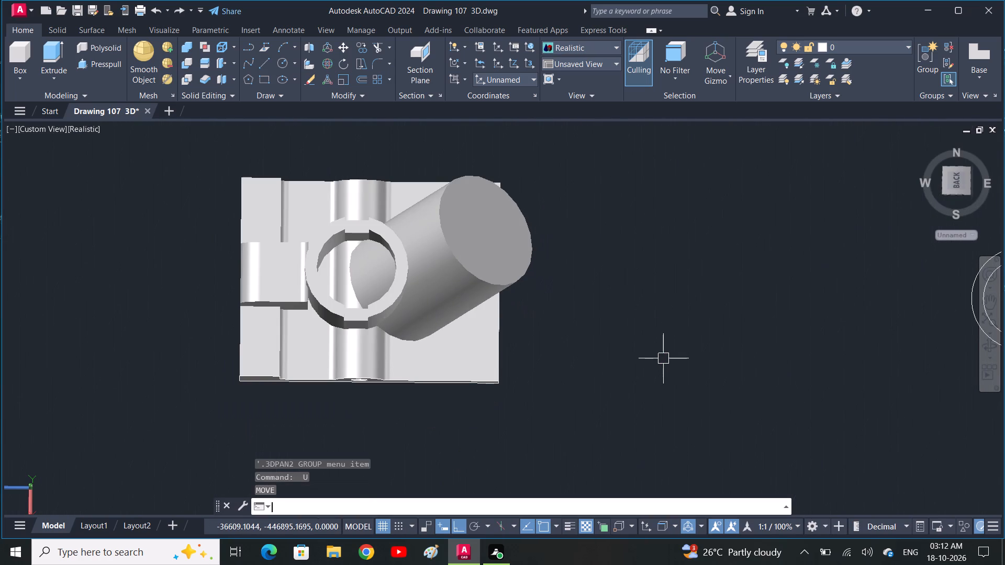
{"action": "key", "text": "space"}
{"action": "key", "text": "space"}
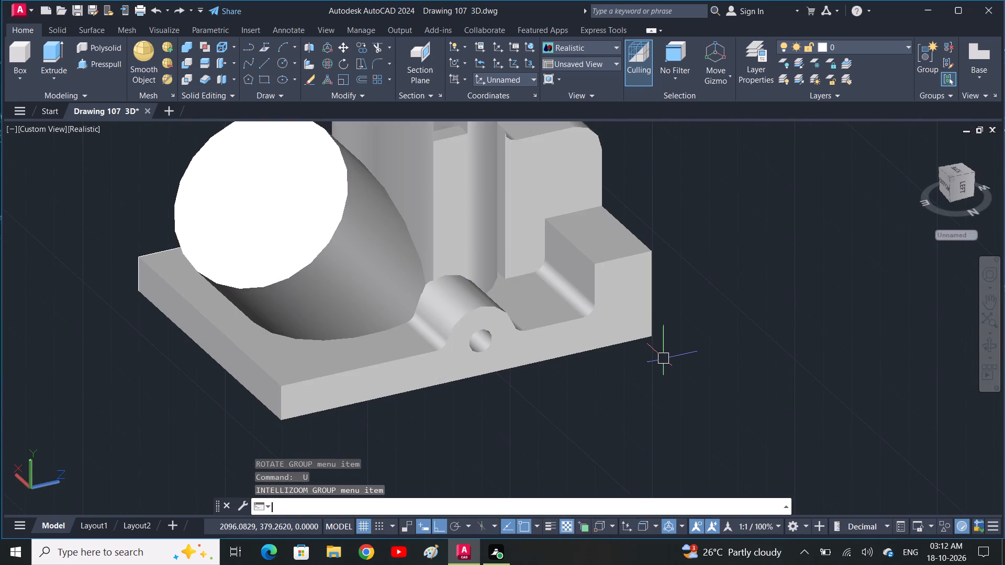
Move the tilted cylinder slightly along the X axis, keeping it on the base plate beside the slotted tube.
{"action": "middle_click_drag", "start_coordinate": [417, 323], "coordinate": [419, 323]}
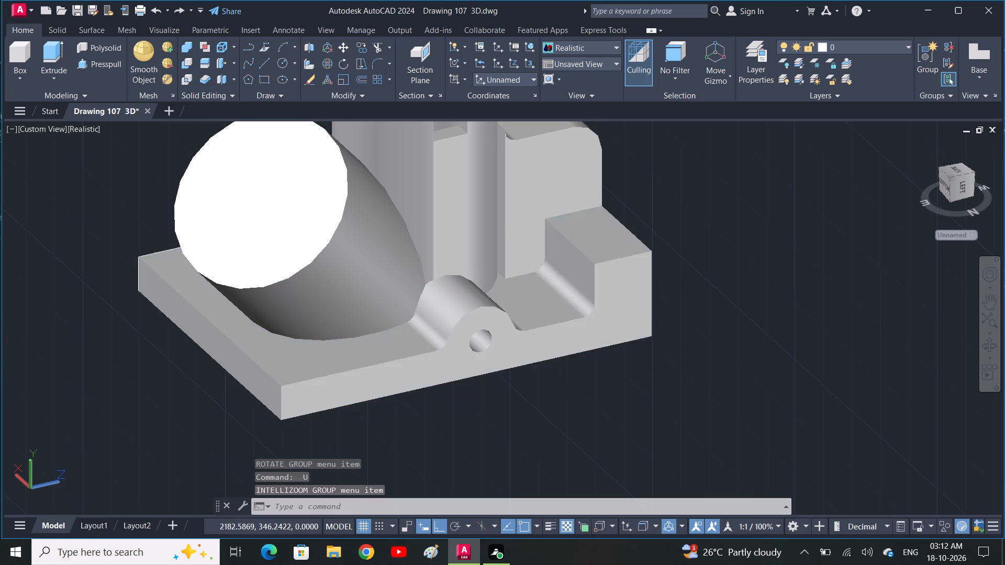
{"action": "middle_click_drag", "start_coordinate": [419, 323], "coordinate": [548, 454]}
{"action": "middle_click_drag", "start_coordinate": [687, 435], "coordinate": [655, 392]}
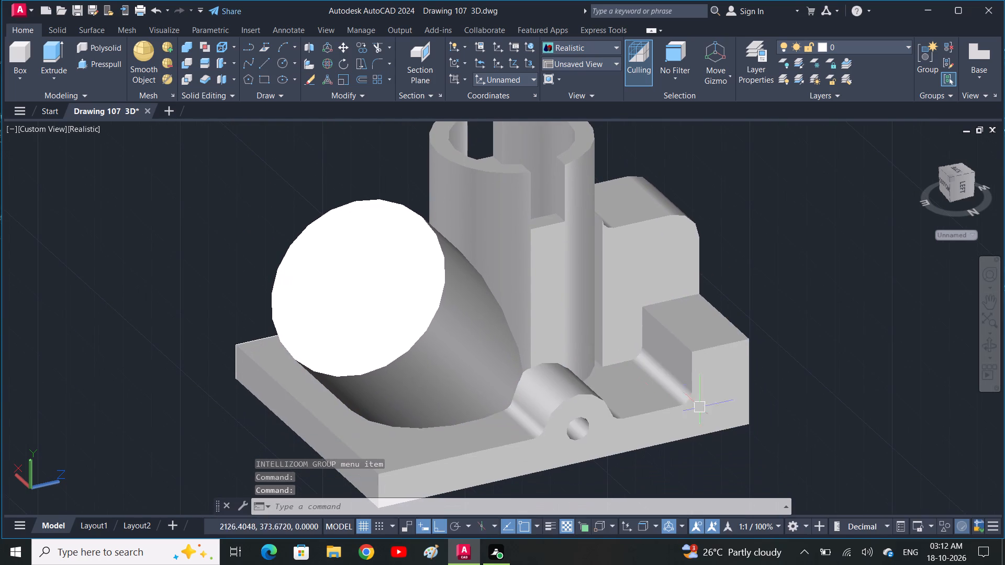
{"action": "middle_click_drag", "start_coordinate": [730, 413], "coordinate": [664, 387], "text": "shift"}
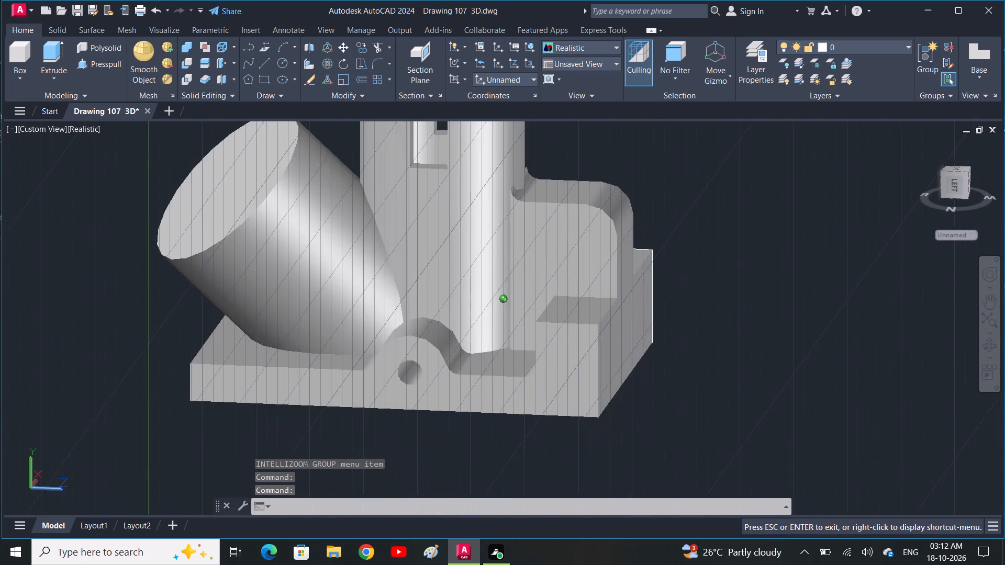
{"action": "middle_click_drag", "start_coordinate": [664, 387], "coordinate": [663, 386], "text": "shift"}
{"action": "middle_click_drag", "start_coordinate": [418, 286], "coordinate": [561, 448]}
{"action": "left_click", "coordinate": [450, 409]}
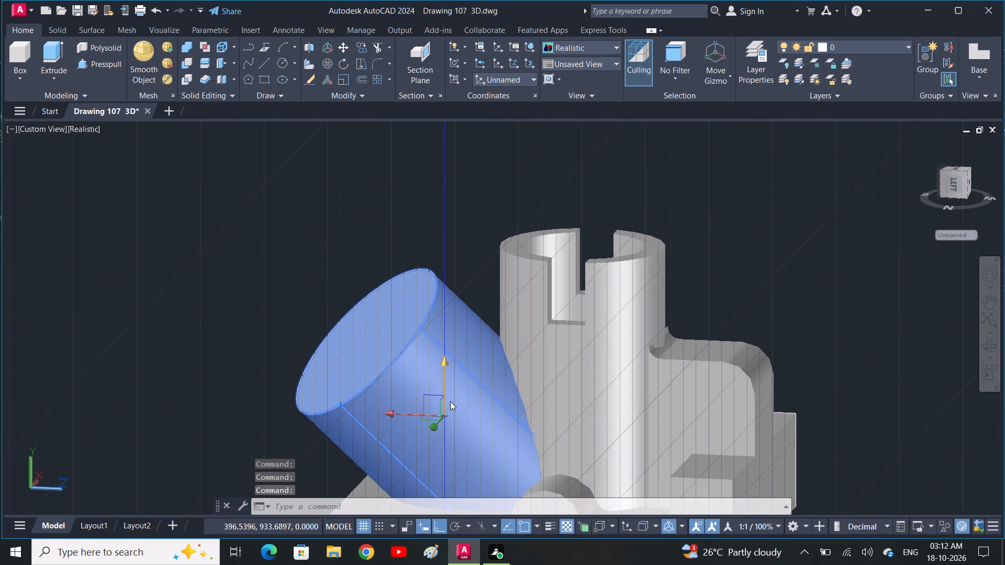
{"action": "middle_click_drag", "start_coordinate": [450, 400], "coordinate": [472, 366]}
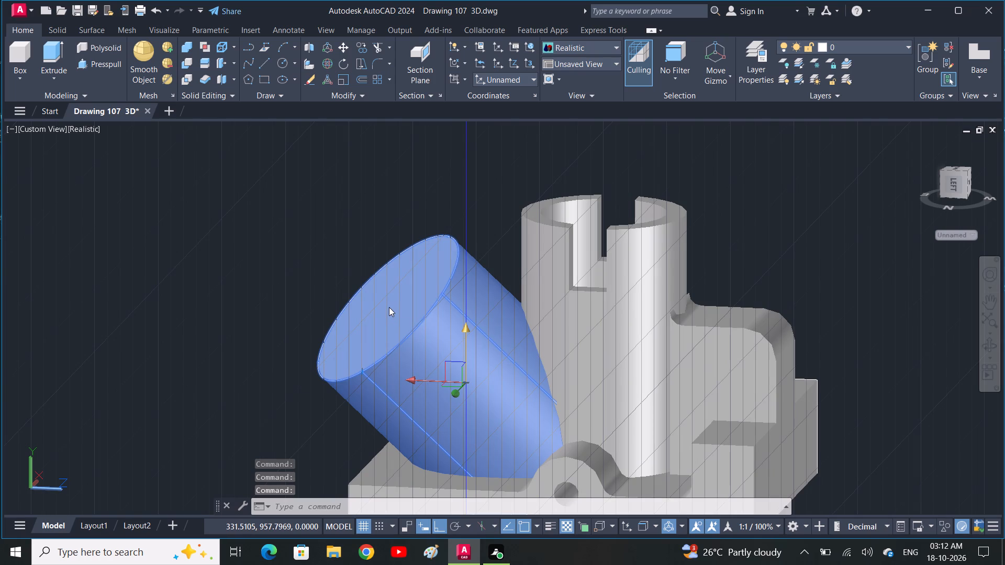
{"action": "type", "text": "M"}
{"action": "key", "text": "space"}
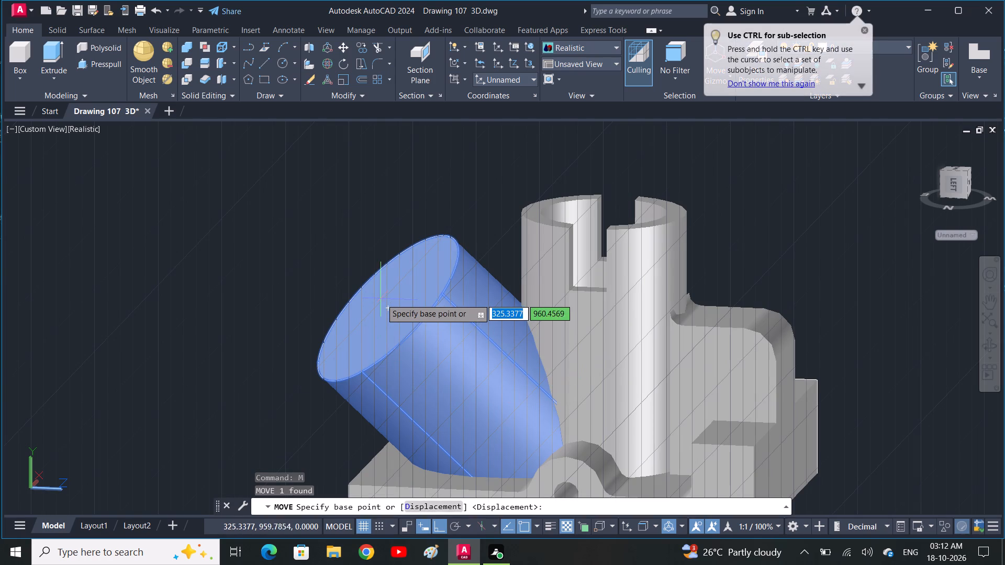
{"action": "left_click", "coordinate": [394, 308]}
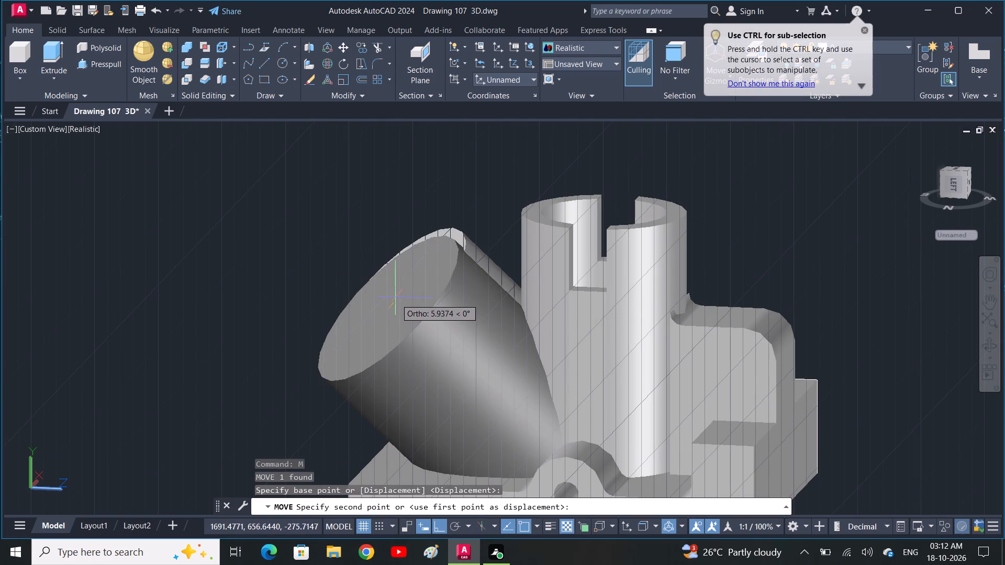
{"action": "left_click", "coordinate": [396, 292]}
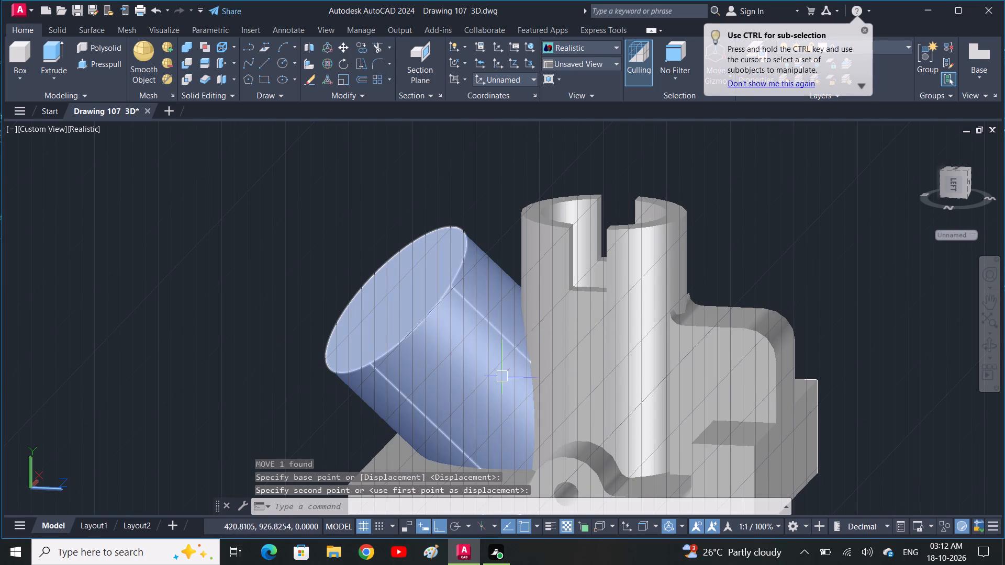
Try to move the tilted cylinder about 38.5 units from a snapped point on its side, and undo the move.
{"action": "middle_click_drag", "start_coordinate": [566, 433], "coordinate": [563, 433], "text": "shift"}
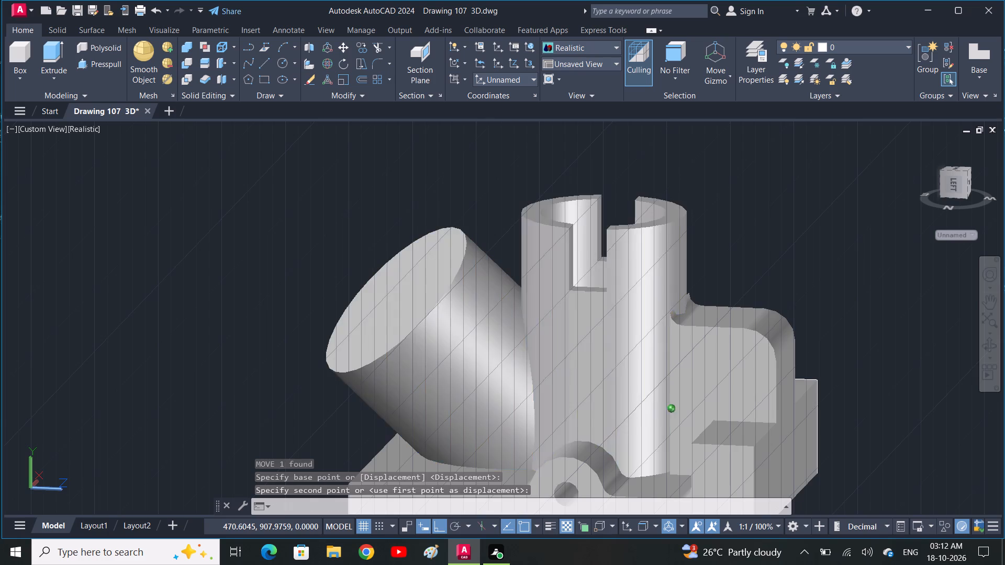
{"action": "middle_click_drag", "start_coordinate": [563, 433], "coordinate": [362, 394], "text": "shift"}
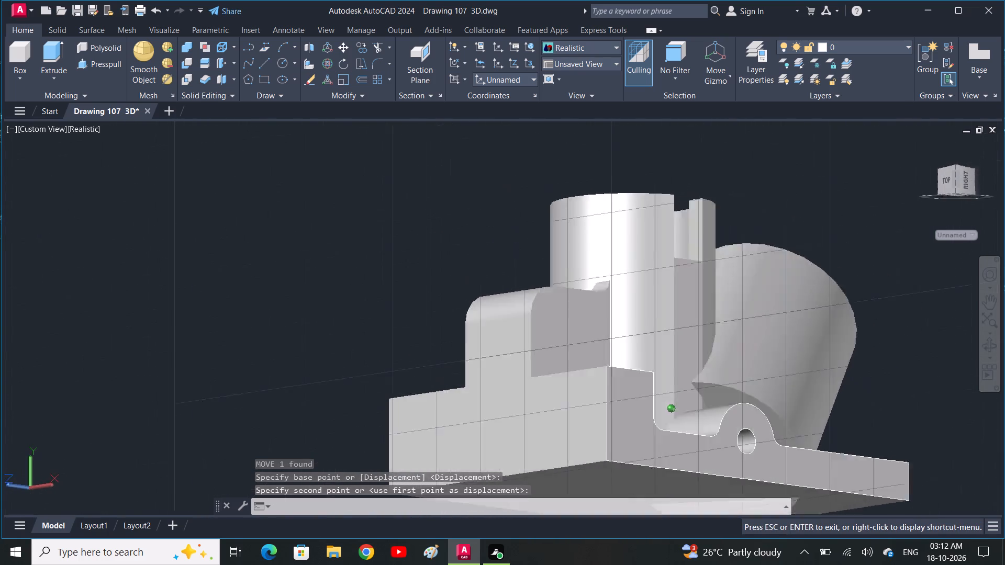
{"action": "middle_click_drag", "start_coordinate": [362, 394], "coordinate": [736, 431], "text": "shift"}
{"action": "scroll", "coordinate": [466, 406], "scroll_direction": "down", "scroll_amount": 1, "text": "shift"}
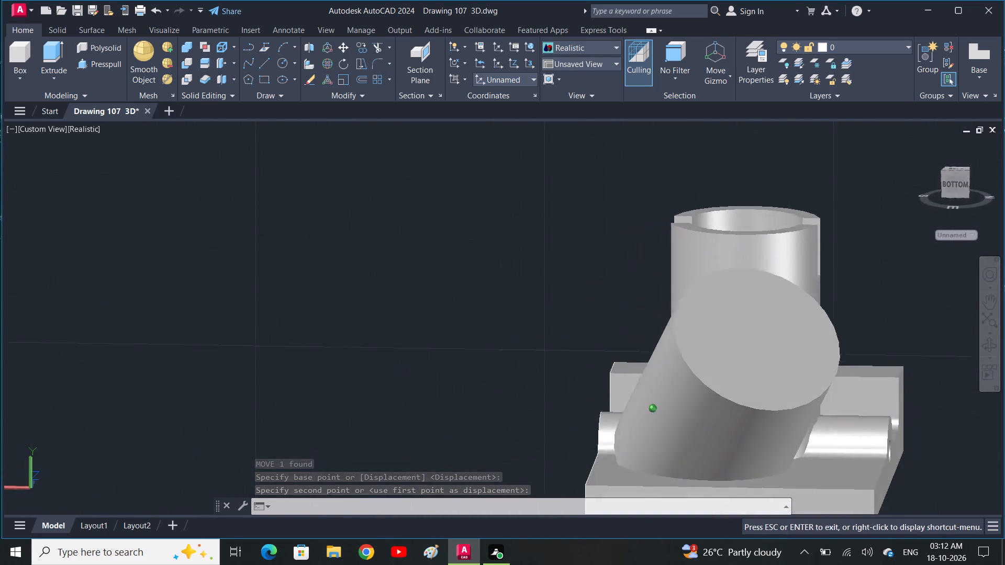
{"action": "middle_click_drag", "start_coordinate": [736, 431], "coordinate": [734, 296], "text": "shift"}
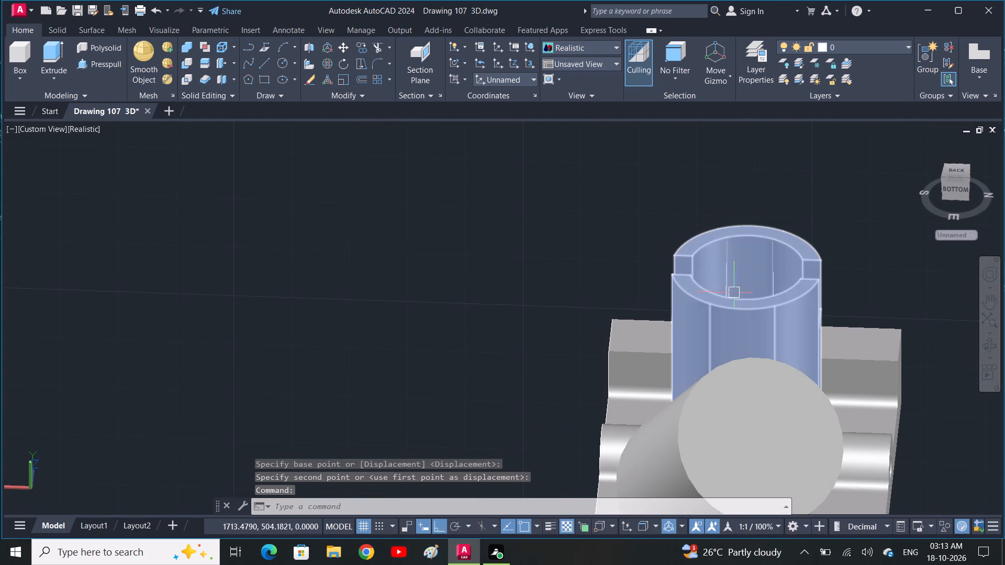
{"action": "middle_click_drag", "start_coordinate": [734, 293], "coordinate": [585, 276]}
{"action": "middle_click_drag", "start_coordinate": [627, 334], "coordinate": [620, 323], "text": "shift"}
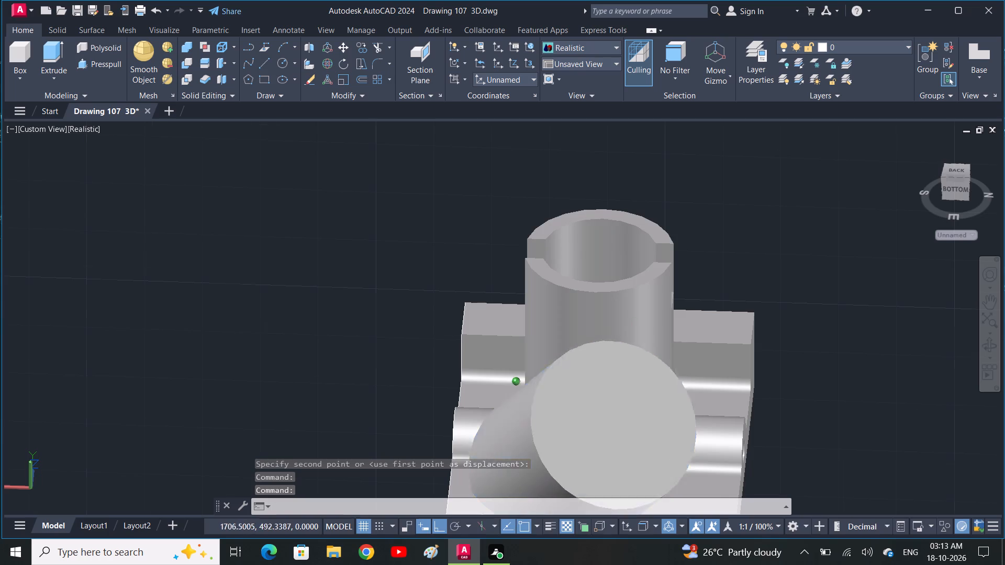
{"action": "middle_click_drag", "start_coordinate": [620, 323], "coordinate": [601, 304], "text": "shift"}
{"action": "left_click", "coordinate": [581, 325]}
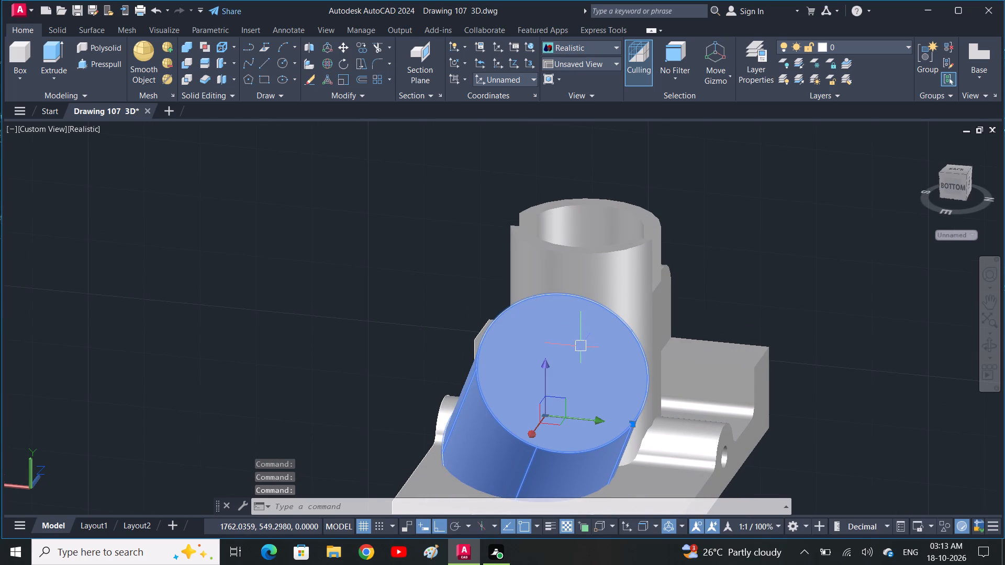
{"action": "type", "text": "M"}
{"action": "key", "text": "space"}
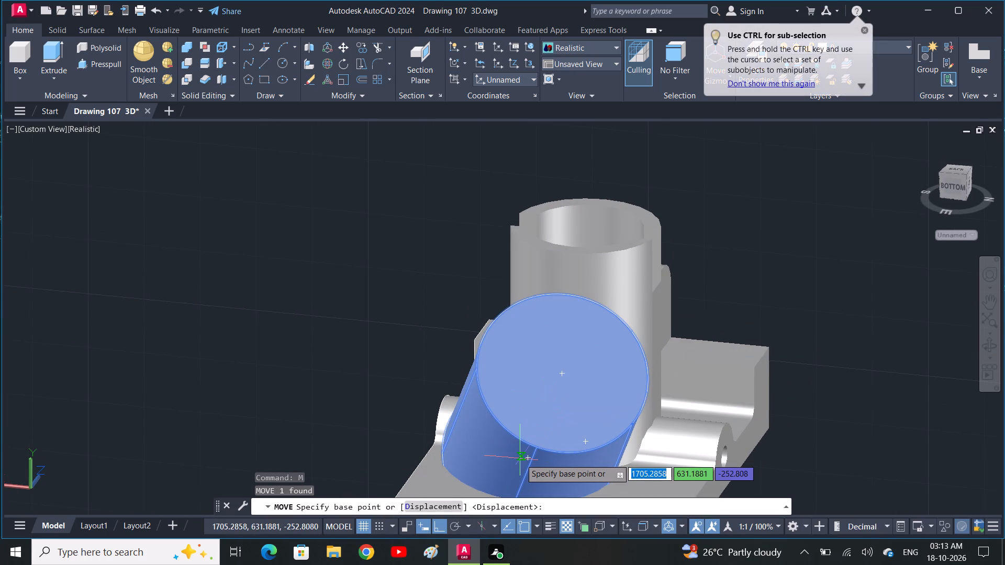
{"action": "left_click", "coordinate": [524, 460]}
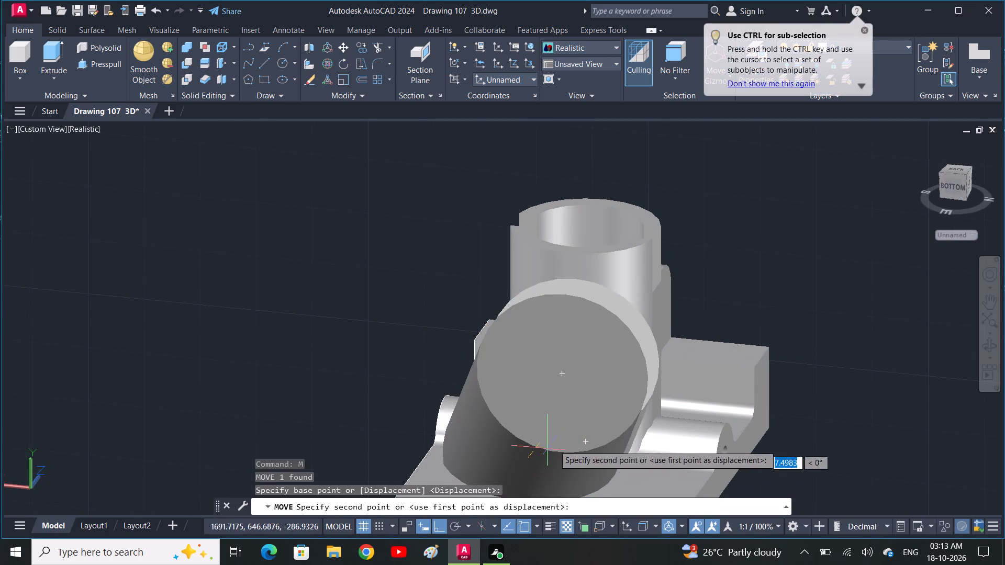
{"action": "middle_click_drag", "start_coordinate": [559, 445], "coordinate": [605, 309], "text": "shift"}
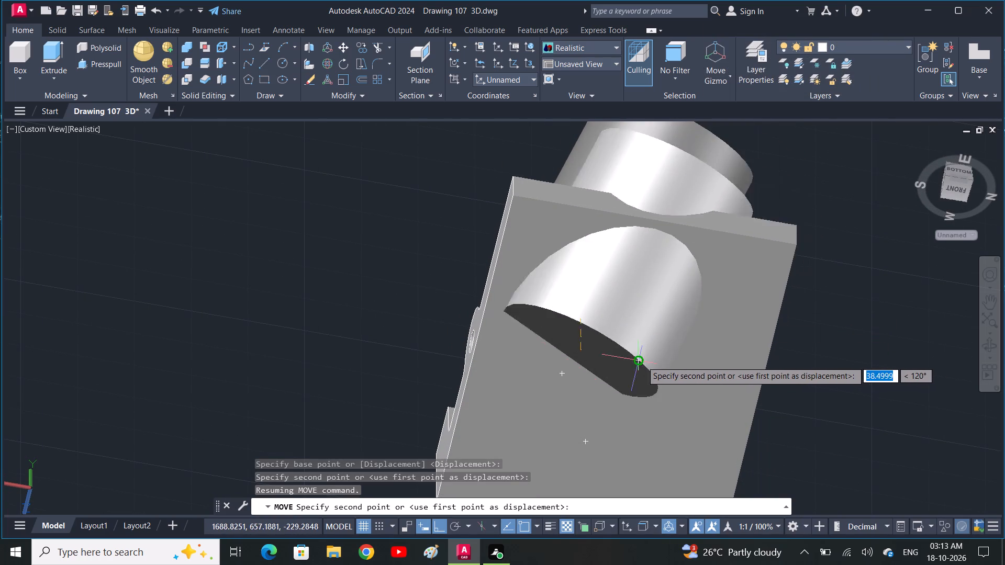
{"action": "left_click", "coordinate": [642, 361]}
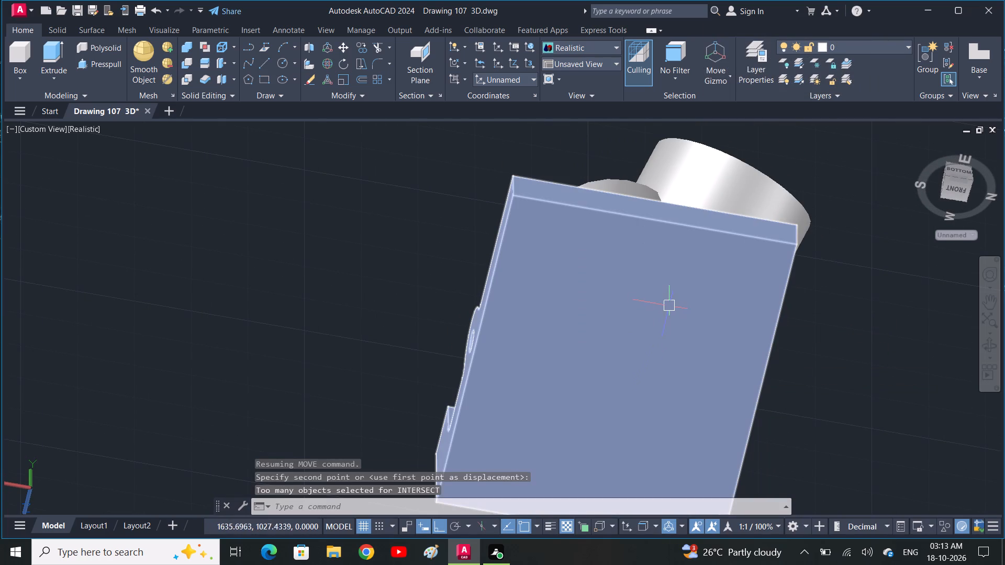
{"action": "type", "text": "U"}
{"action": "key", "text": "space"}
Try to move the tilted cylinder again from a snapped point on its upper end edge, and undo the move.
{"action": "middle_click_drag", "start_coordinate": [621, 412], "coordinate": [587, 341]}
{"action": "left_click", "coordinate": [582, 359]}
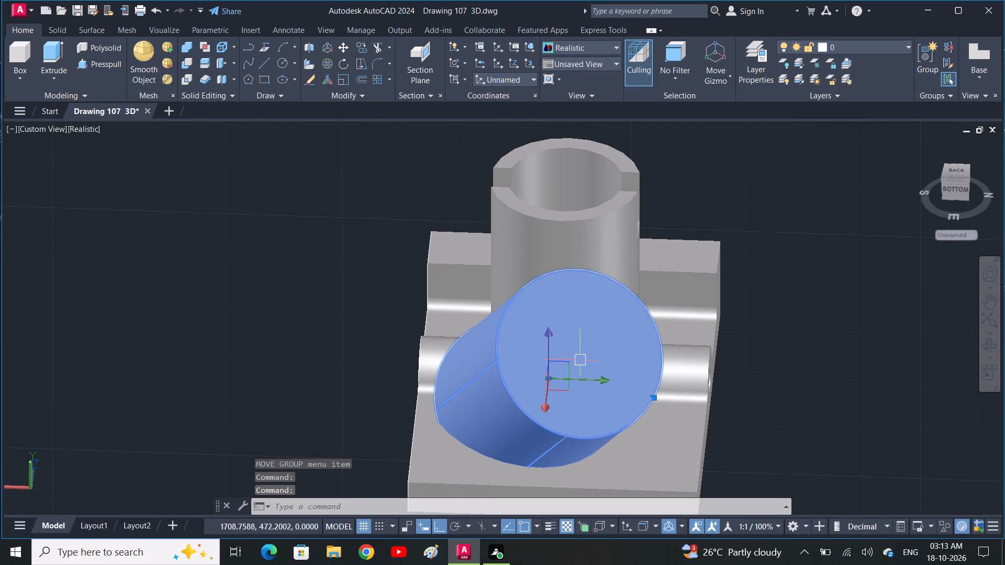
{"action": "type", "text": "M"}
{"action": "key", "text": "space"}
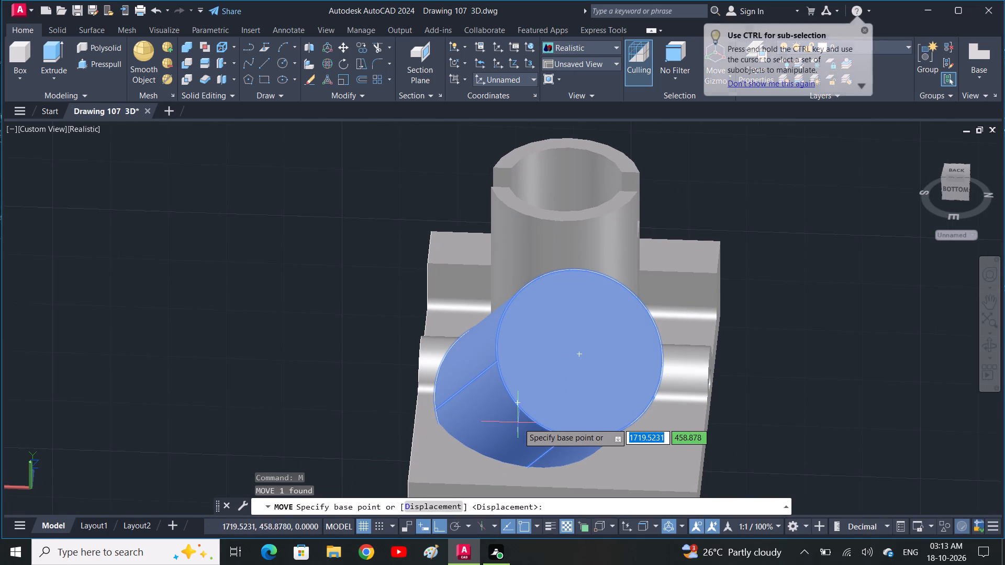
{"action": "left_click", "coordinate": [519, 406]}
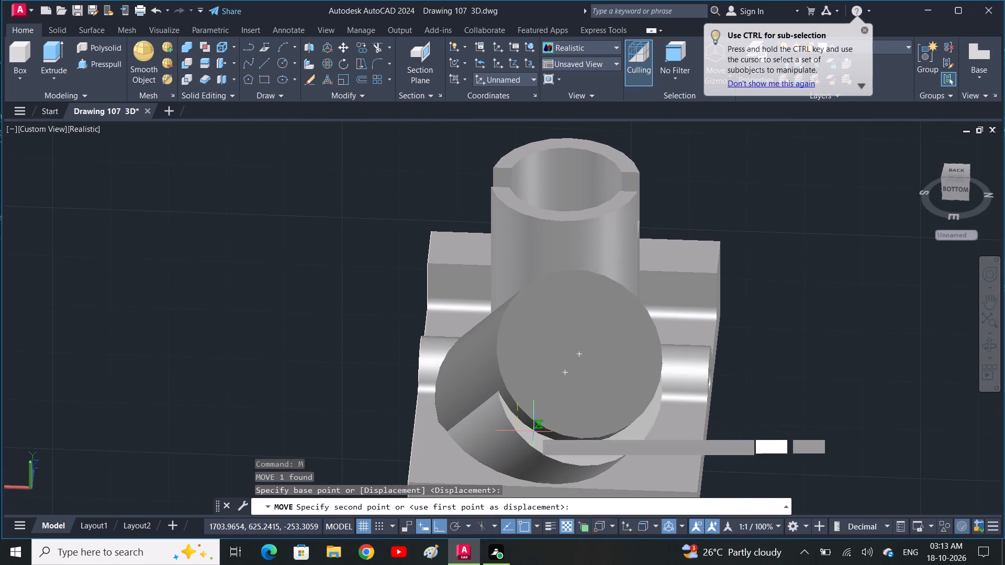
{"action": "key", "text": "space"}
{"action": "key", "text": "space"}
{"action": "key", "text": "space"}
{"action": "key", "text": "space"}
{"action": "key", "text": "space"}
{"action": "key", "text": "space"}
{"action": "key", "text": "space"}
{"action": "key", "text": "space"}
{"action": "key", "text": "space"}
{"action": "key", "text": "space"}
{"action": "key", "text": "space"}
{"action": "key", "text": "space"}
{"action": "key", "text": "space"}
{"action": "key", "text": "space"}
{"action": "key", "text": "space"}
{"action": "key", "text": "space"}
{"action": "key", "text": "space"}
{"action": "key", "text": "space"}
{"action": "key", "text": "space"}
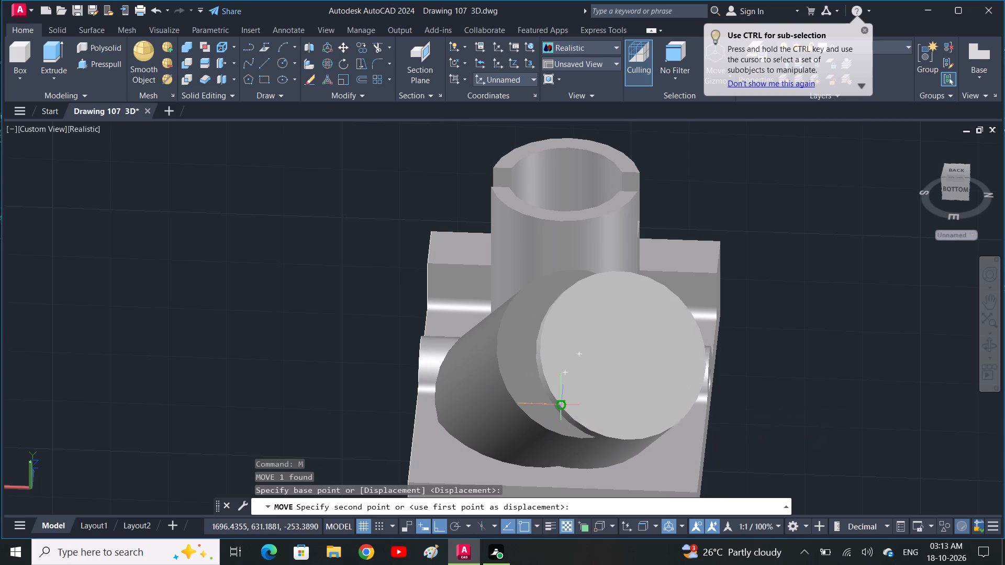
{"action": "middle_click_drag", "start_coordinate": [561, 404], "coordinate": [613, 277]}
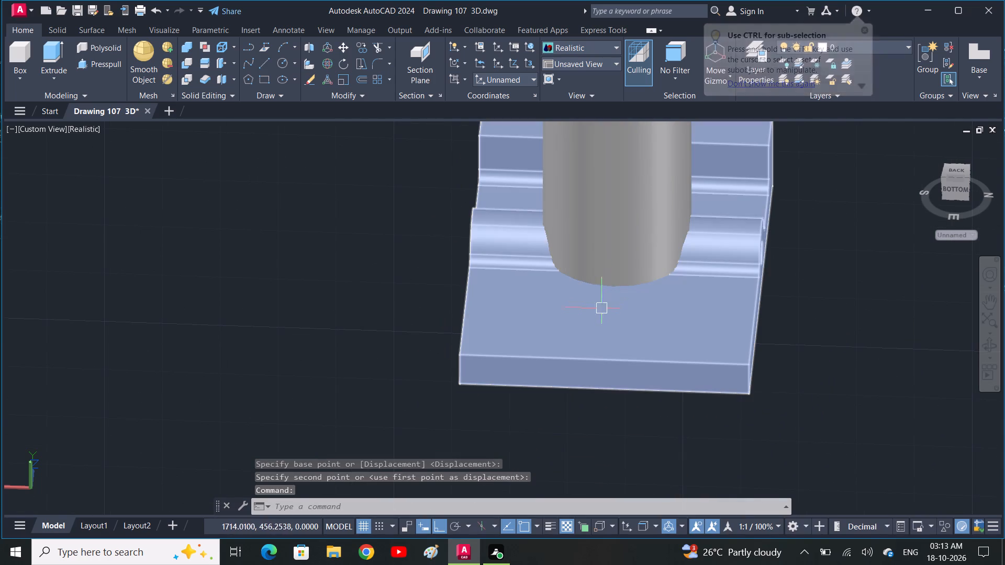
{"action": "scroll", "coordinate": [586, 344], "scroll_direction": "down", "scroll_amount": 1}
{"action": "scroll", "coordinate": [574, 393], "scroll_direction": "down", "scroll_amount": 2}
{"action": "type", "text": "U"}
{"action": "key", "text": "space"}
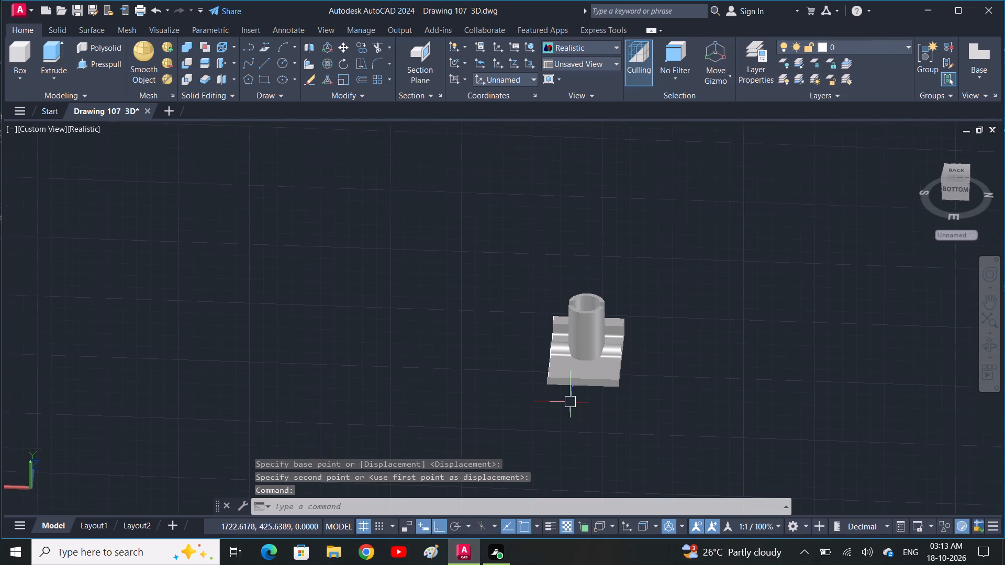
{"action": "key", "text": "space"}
Move the united flange by the centre of its large bore onto the centre of the tilted cylinder's upper end face.
{"action": "scroll", "coordinate": [575, 403], "scroll_direction": "down", "scroll_amount": 1}
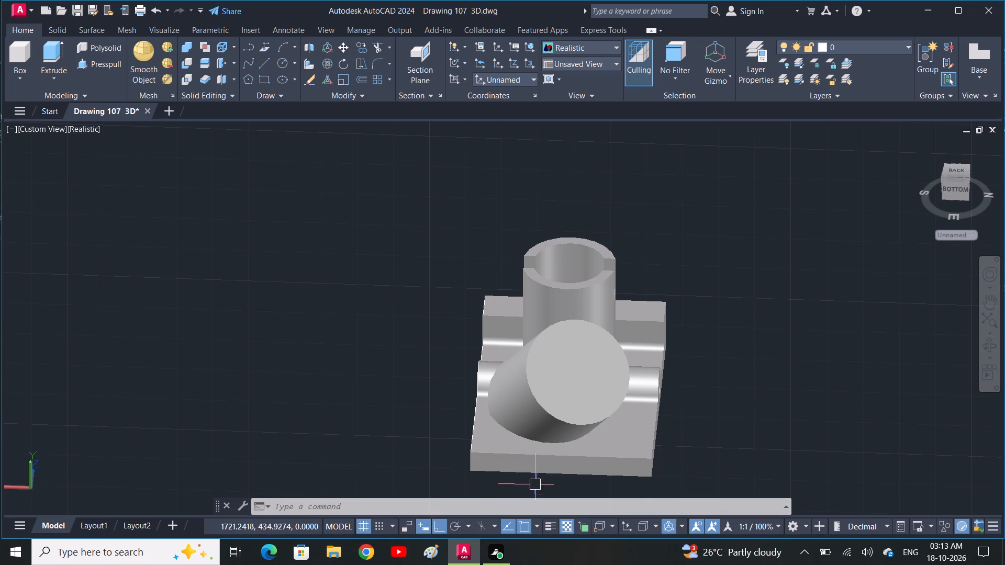
{"action": "scroll", "coordinate": [544, 467], "scroll_direction": "down", "scroll_amount": 1}
{"action": "scroll", "coordinate": [669, 459], "scroll_direction": "down", "scroll_amount": 2}
{"action": "middle_click_drag", "start_coordinate": [676, 454], "coordinate": [649, 367]}
{"action": "middle_click_drag", "start_coordinate": [628, 226], "coordinate": [631, 242]}
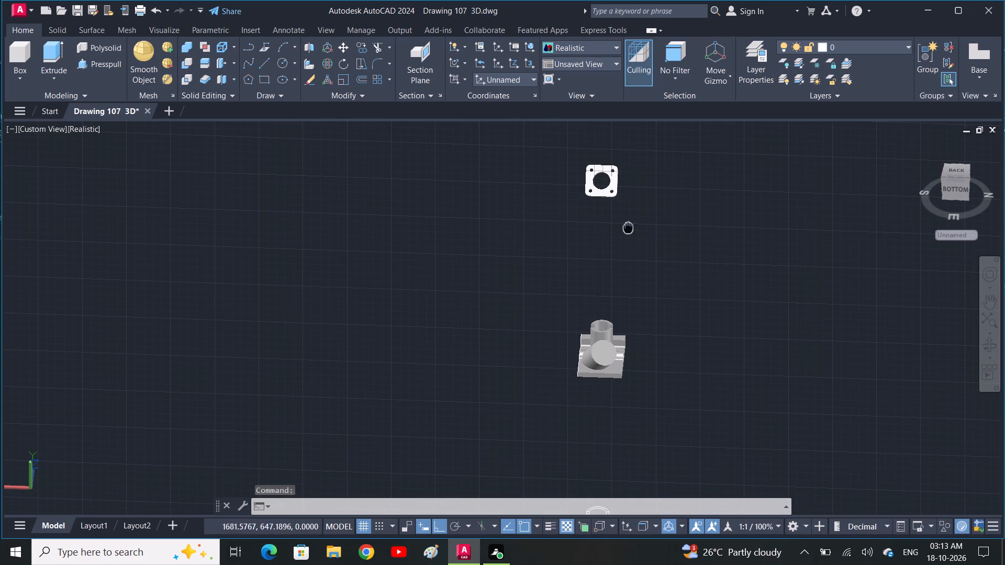
{"action": "middle_click_drag", "start_coordinate": [631, 242], "coordinate": [688, 347]}
{"action": "left_click_drag", "start_coordinate": [689, 339], "coordinate": [676, 324]}
{"action": "left_click", "coordinate": [526, 198]}
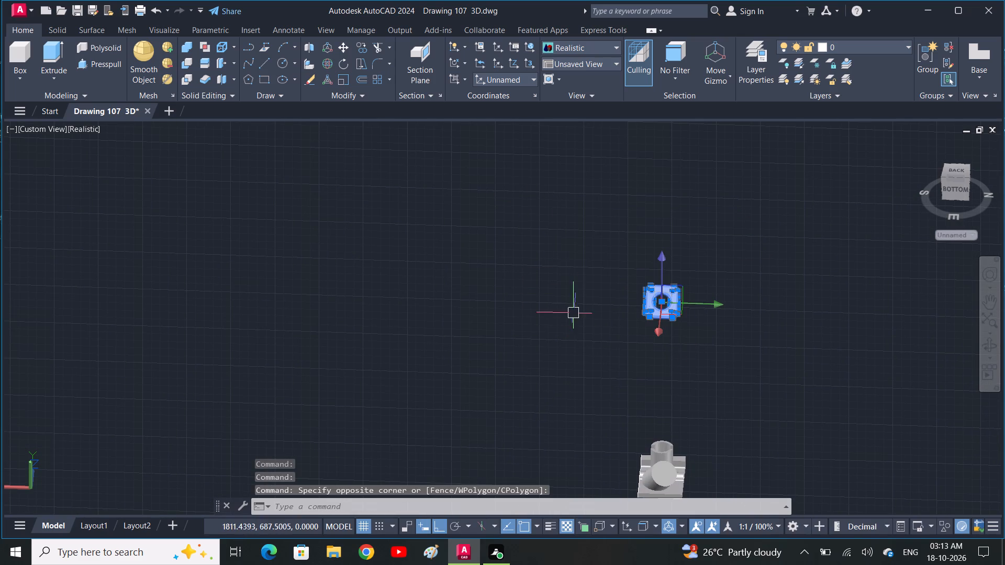
{"action": "type", "text": "M"}
{"action": "key", "text": "space"}
{"action": "left_click", "coordinate": [664, 303]}
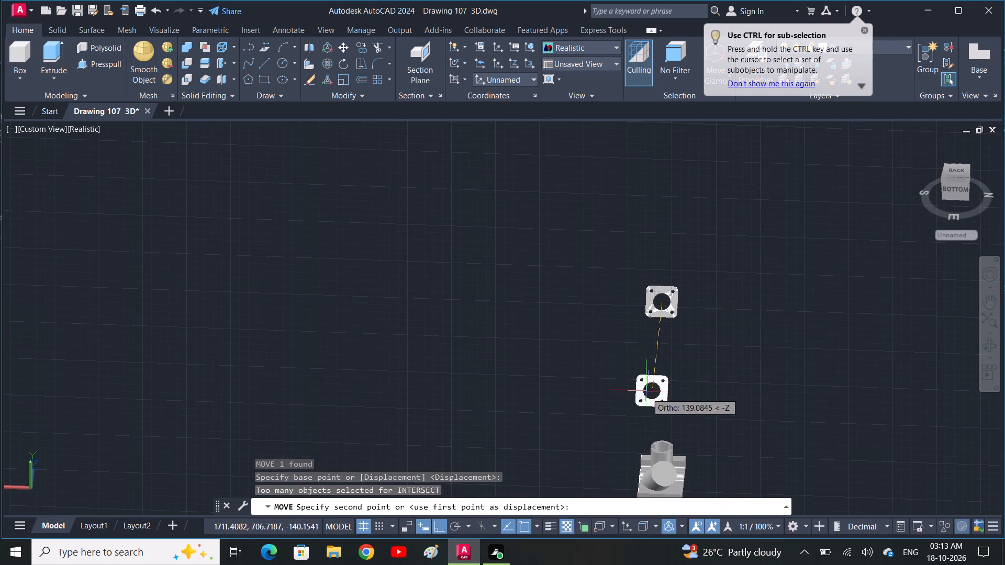
{"action": "left_click", "coordinate": [665, 475]}
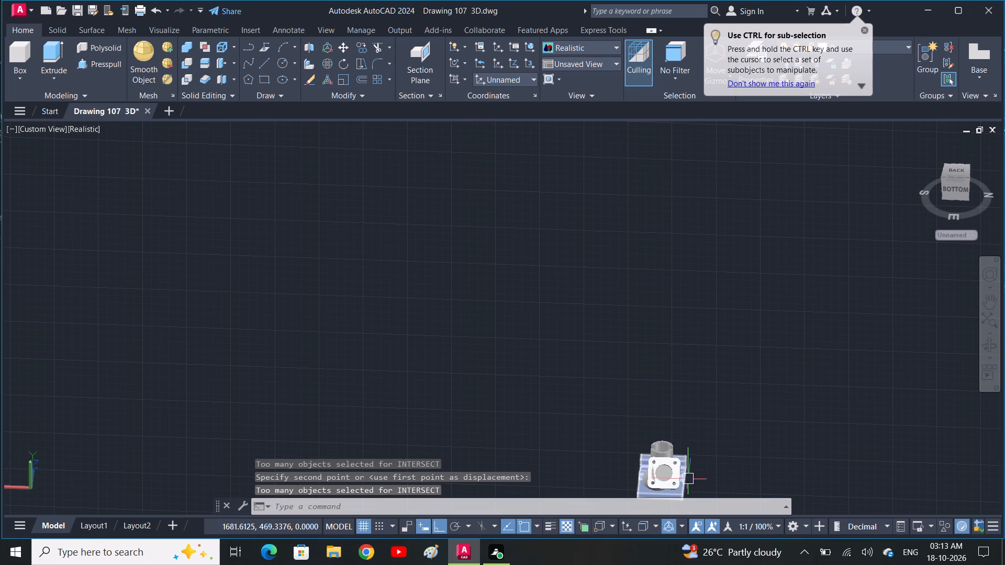
Move the flange from its bore centre slightly down towards the base so that it sits around the tilted cylinder's upper end.
{"action": "middle_click_drag", "start_coordinate": [694, 481], "coordinate": [569, 414], "text": "shift"}
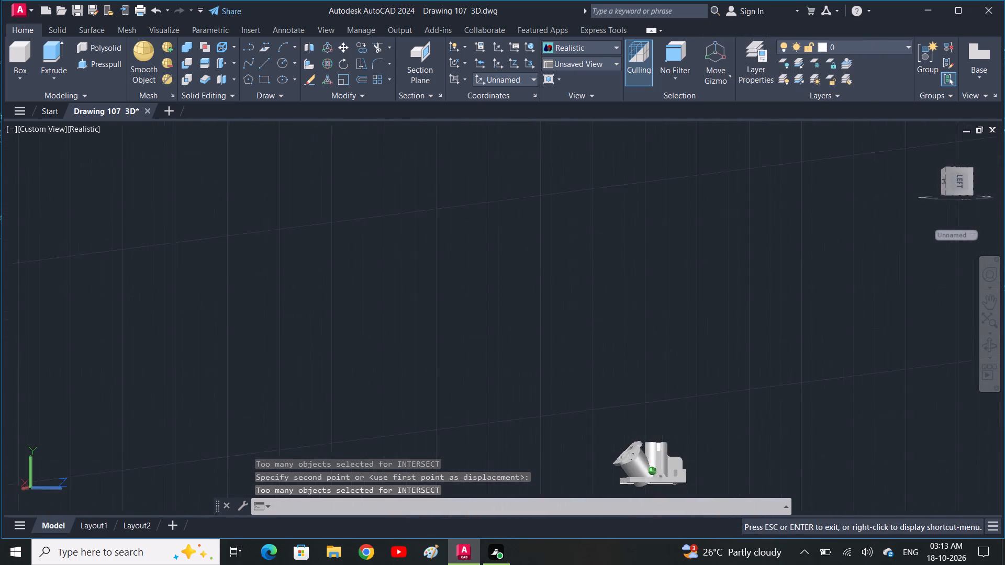
{"action": "middle_click_drag", "start_coordinate": [569, 414], "coordinate": [553, 410], "text": "shift"}
{"action": "scroll", "coordinate": [630, 447], "scroll_direction": "up", "scroll_amount": 1}
{"action": "middle_click_drag", "start_coordinate": [675, 482], "coordinate": [606, 356]}
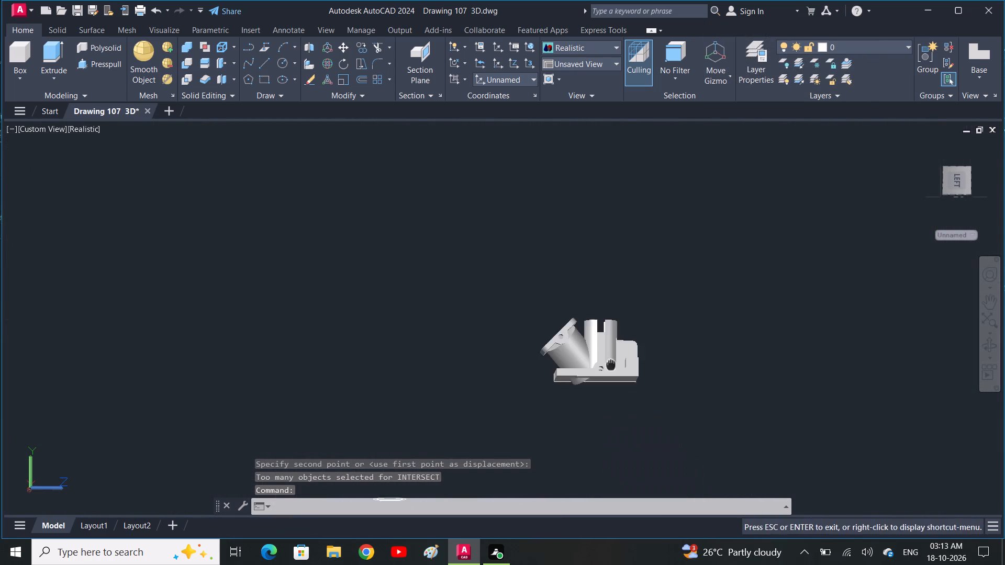
{"action": "middle_click_drag", "start_coordinate": [606, 356], "coordinate": [595, 341]}
{"action": "scroll", "coordinate": [595, 344], "scroll_direction": "up", "scroll_amount": 4}
{"action": "middle_click_drag", "start_coordinate": [571, 351], "coordinate": [576, 313]}
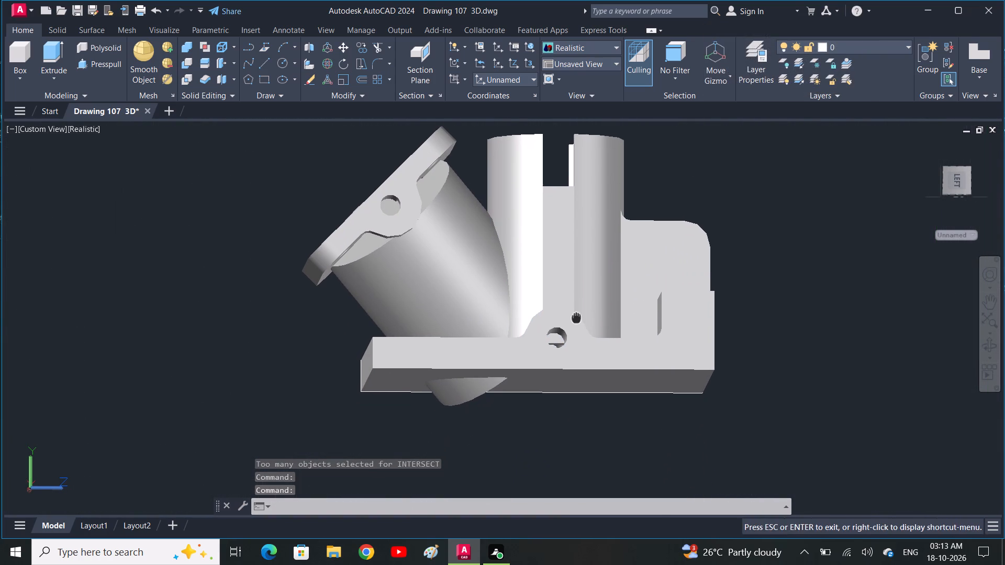
{"action": "middle_click_drag", "start_coordinate": [576, 313], "coordinate": [577, 309]}
{"action": "middle_click_drag", "start_coordinate": [591, 296], "coordinate": [590, 296], "text": "shift"}
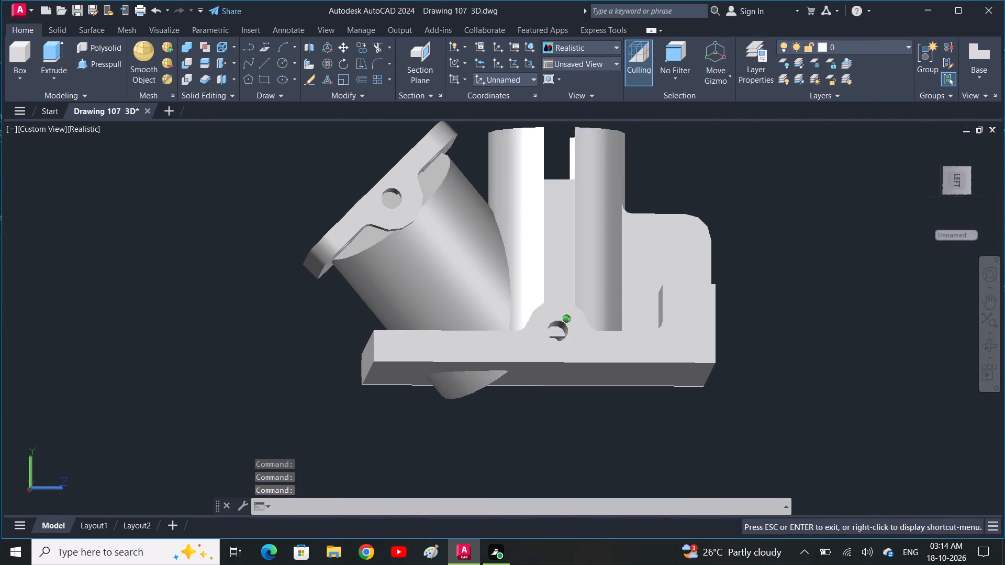
{"action": "middle_click_drag", "start_coordinate": [590, 296], "coordinate": [581, 352], "text": "shift"}
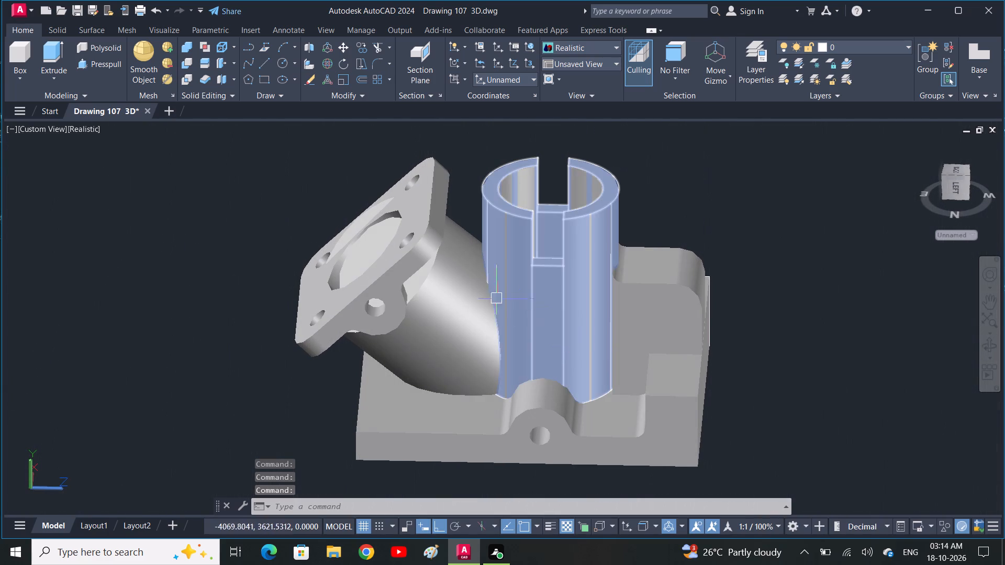
{"action": "left_click", "coordinate": [403, 273]}
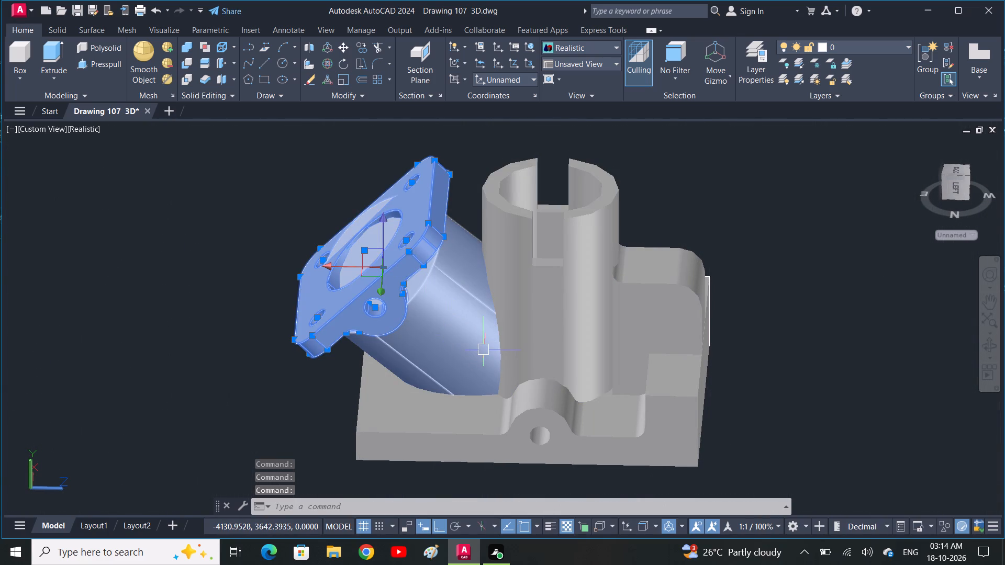
{"action": "type", "text": "M"}
{"action": "key", "text": "space"}
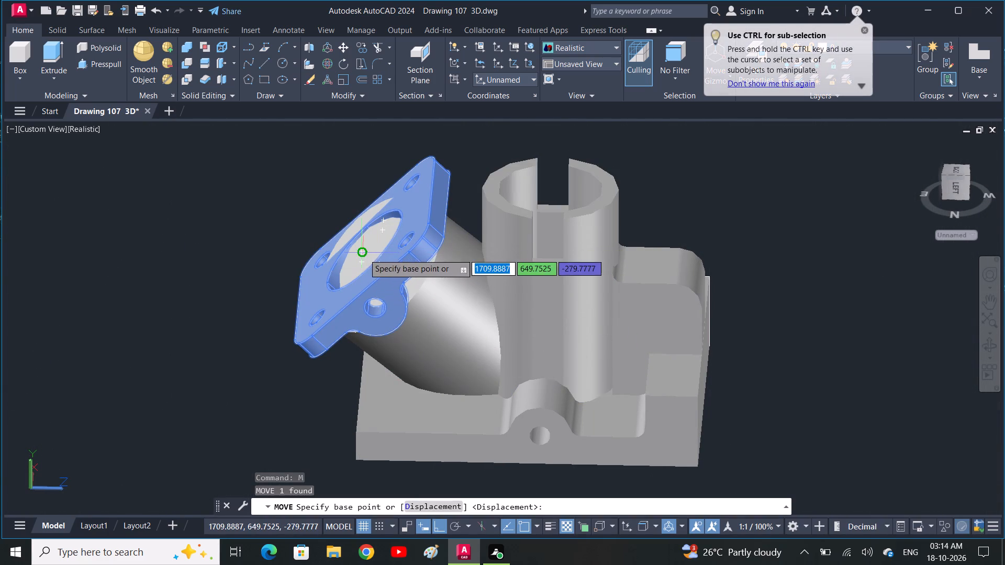
{"action": "left_click", "coordinate": [365, 251]}
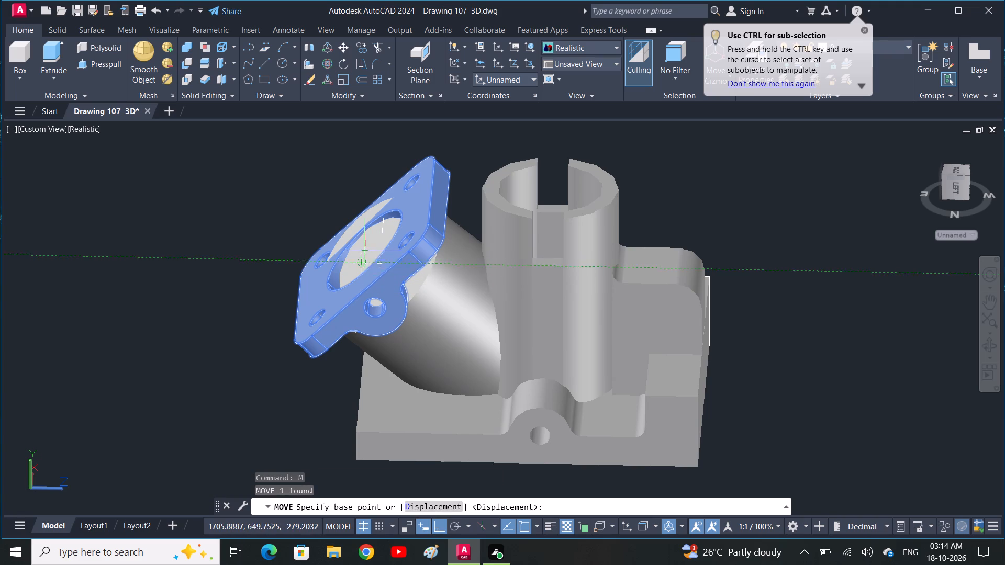
{"action": "left_click", "coordinate": [379, 268]}
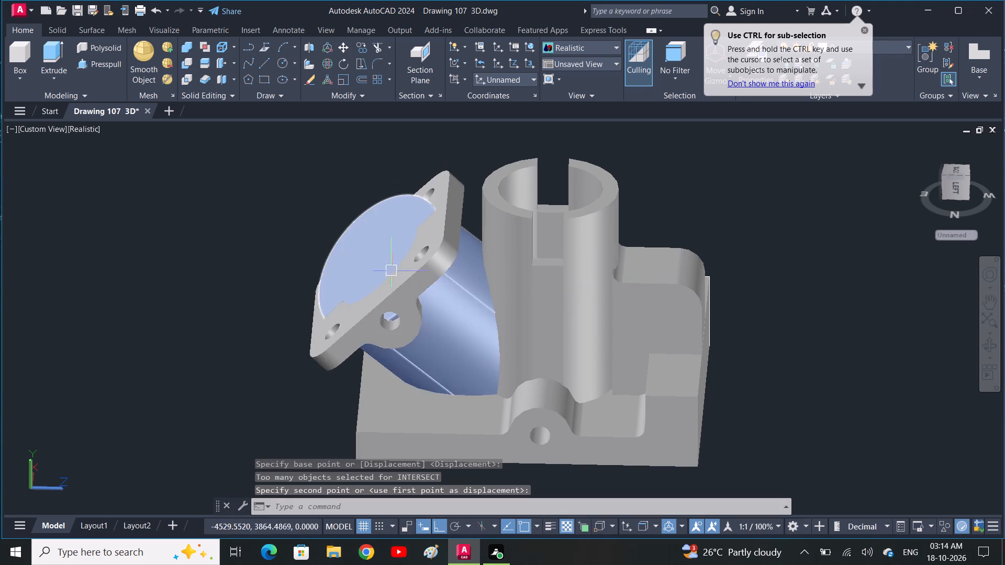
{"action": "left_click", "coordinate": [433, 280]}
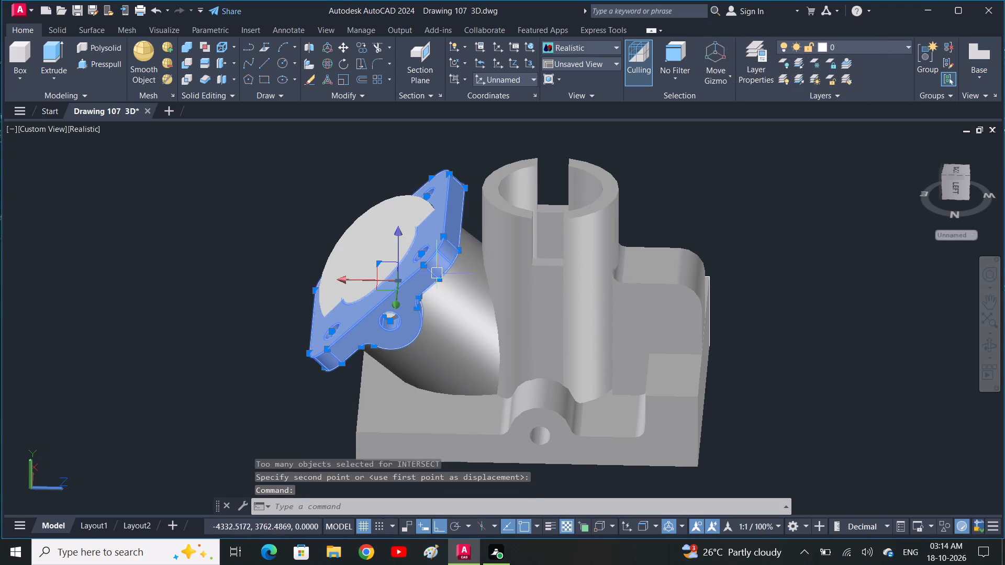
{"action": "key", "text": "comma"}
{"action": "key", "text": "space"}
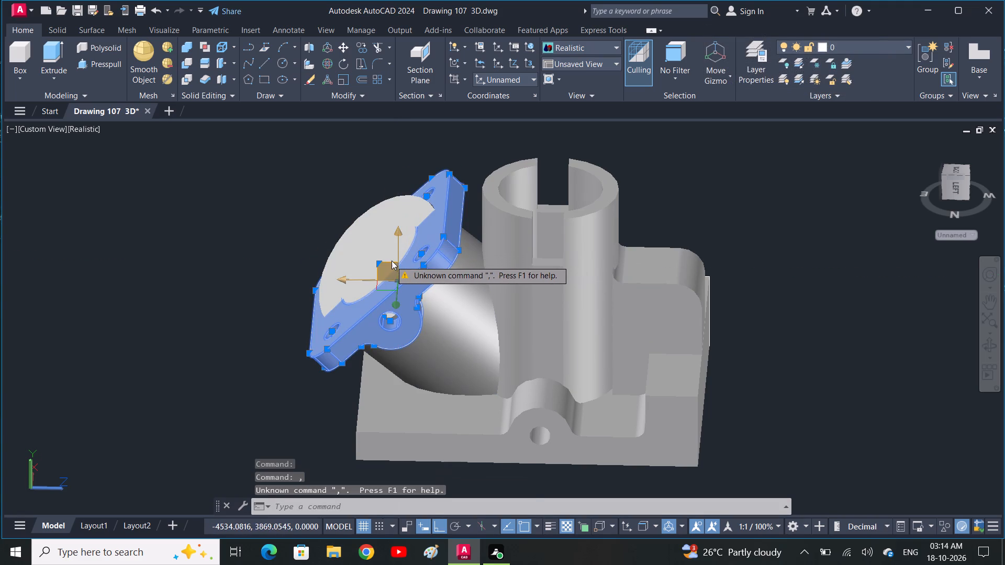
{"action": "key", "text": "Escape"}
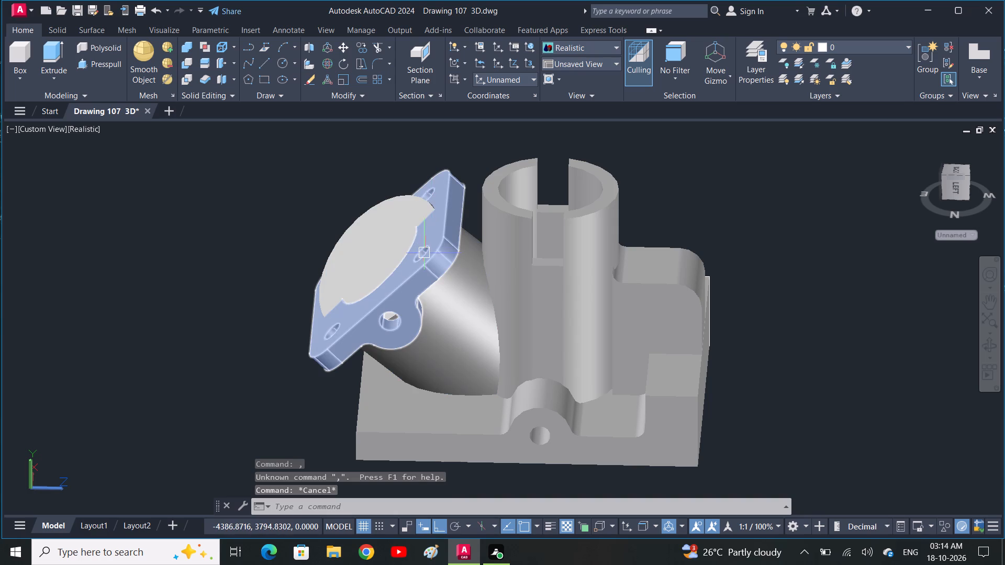
Move the united flange from its bore centre outward off the tilted cylinder's upper end.
{"action": "scroll", "coordinate": [437, 255], "scroll_direction": "down", "scroll_amount": 1, "text": "shift"}
{"action": "middle_click_drag", "start_coordinate": [456, 266], "coordinate": [613, 308], "text": "shift"}
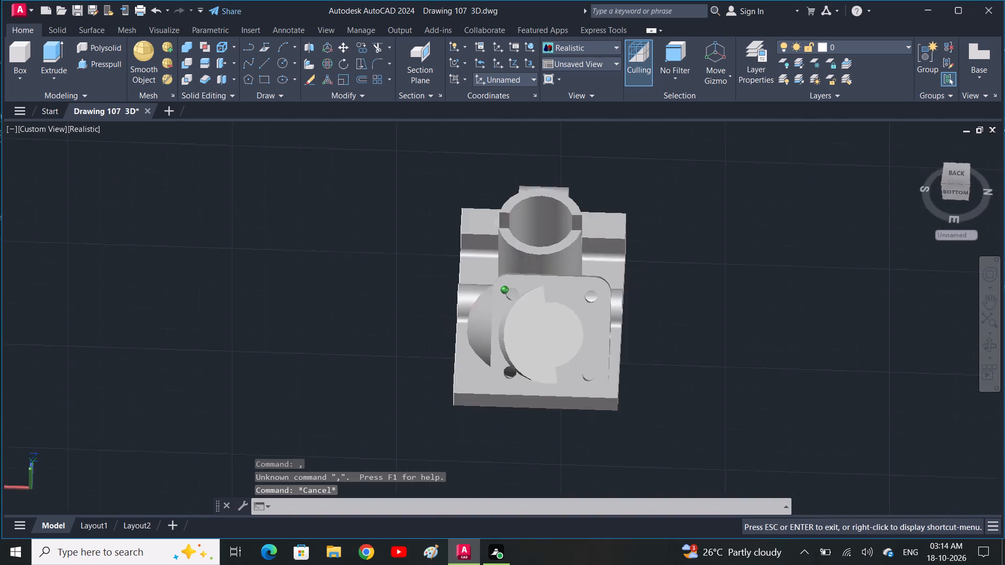
{"action": "middle_click_drag", "start_coordinate": [613, 308], "coordinate": [684, 278], "text": "shift"}
{"action": "left_click", "coordinate": [576, 312]}
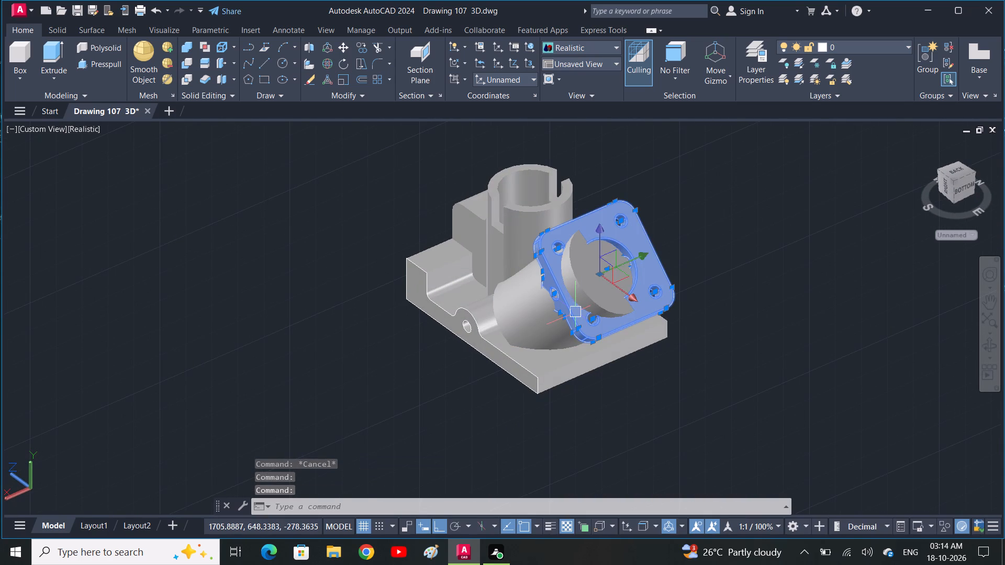
{"action": "key", "text": "m"}
{"action": "key", "text": "space"}
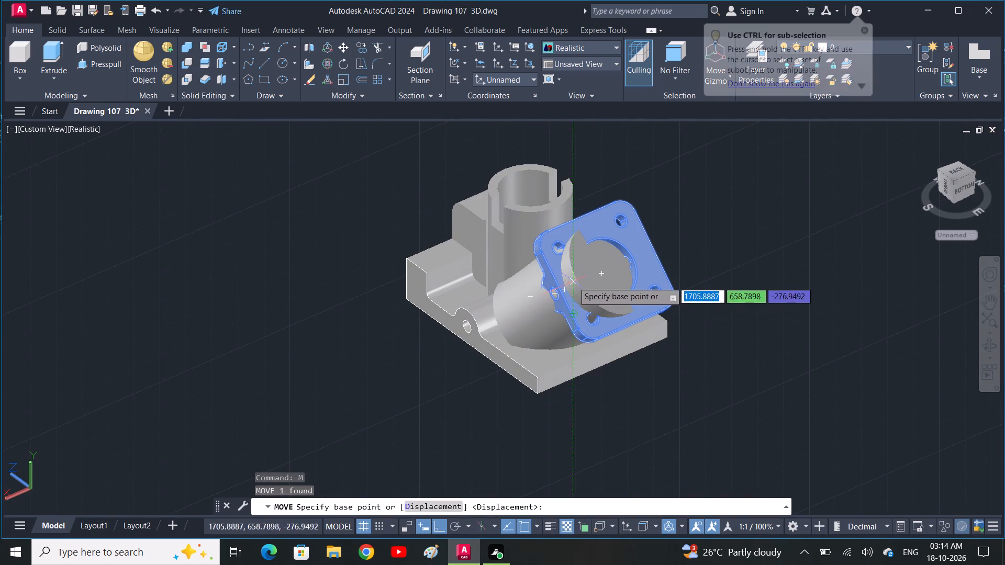
{"action": "left_click", "coordinate": [603, 273]}
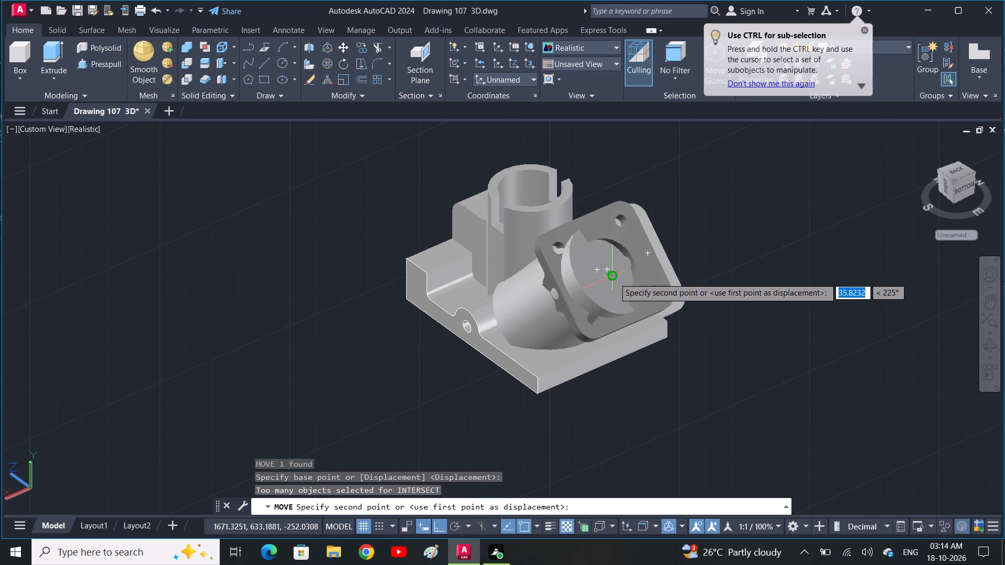
{"action": "left_click", "coordinate": [618, 264]}
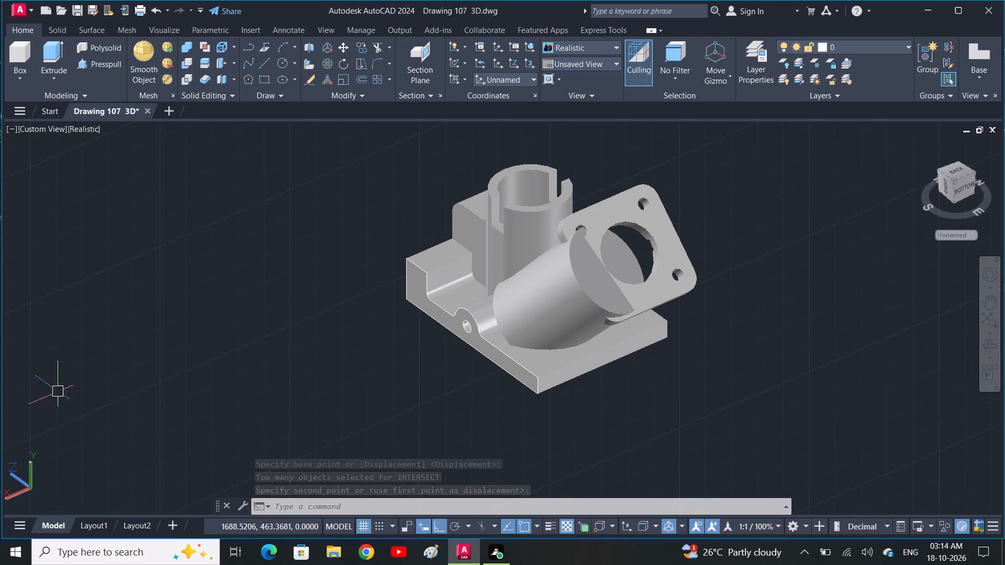
Move the flange from a point at its bore centre into the empty space beside the base, clear of the tilted cylinder.
{"action": "left_click", "coordinate": [612, 221]}
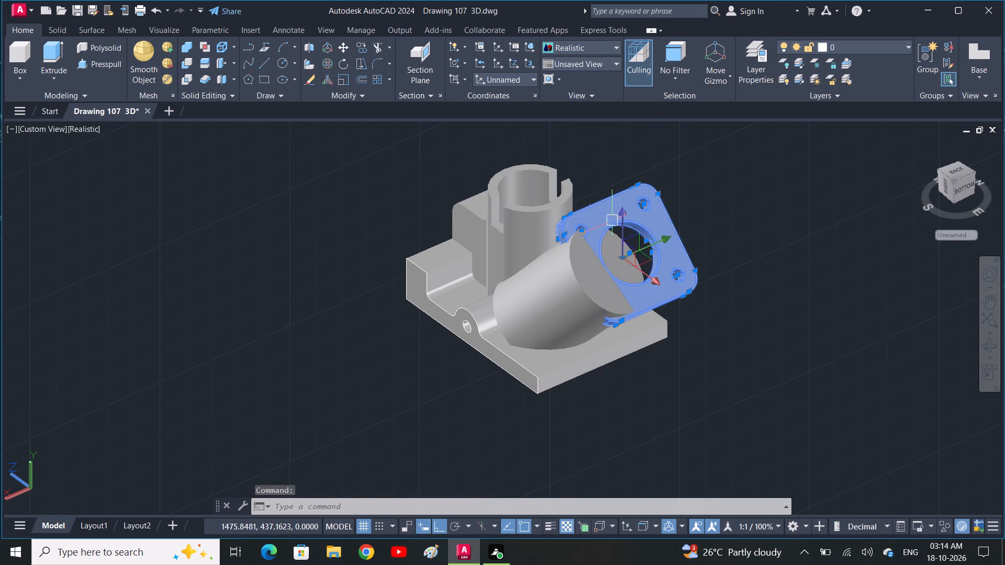
{"action": "type", "text": "M"}
{"action": "key", "text": "space"}
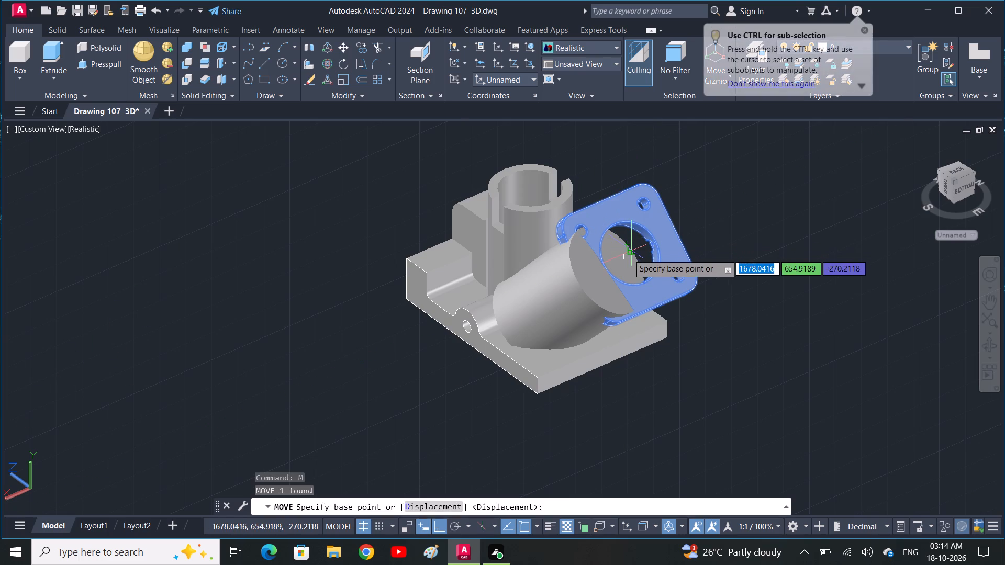
{"action": "left_click", "coordinate": [620, 262]}
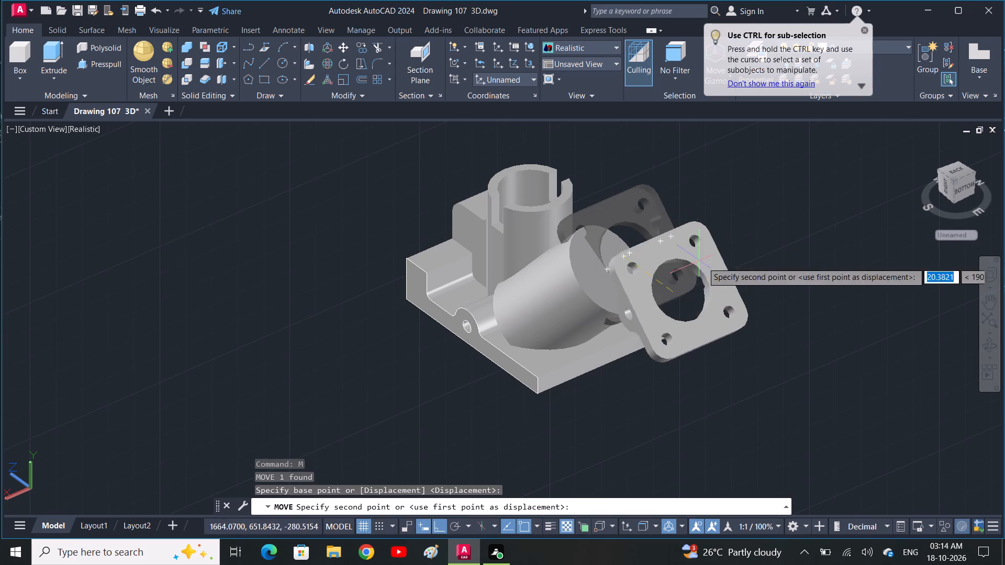
{"action": "left_click", "coordinate": [740, 392]}
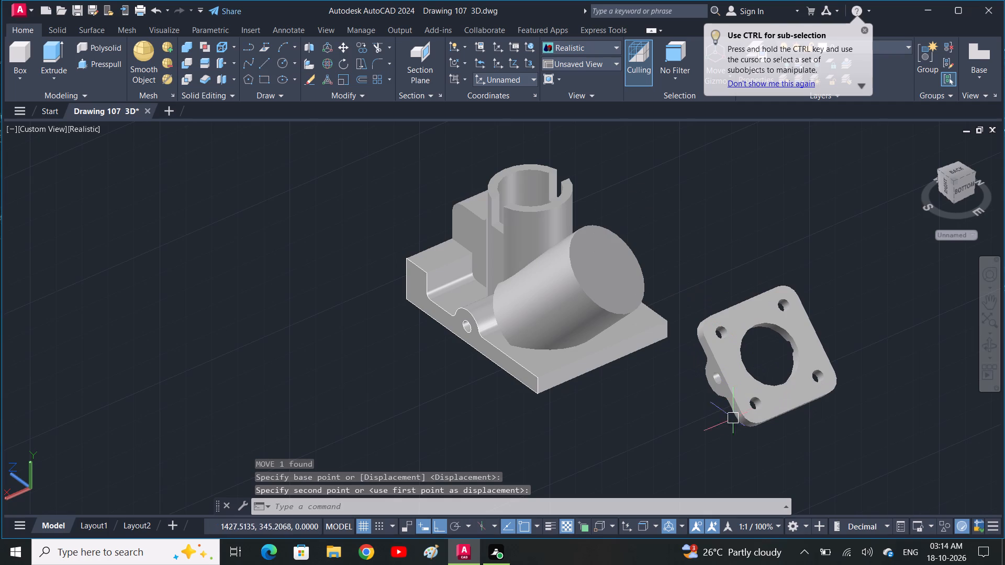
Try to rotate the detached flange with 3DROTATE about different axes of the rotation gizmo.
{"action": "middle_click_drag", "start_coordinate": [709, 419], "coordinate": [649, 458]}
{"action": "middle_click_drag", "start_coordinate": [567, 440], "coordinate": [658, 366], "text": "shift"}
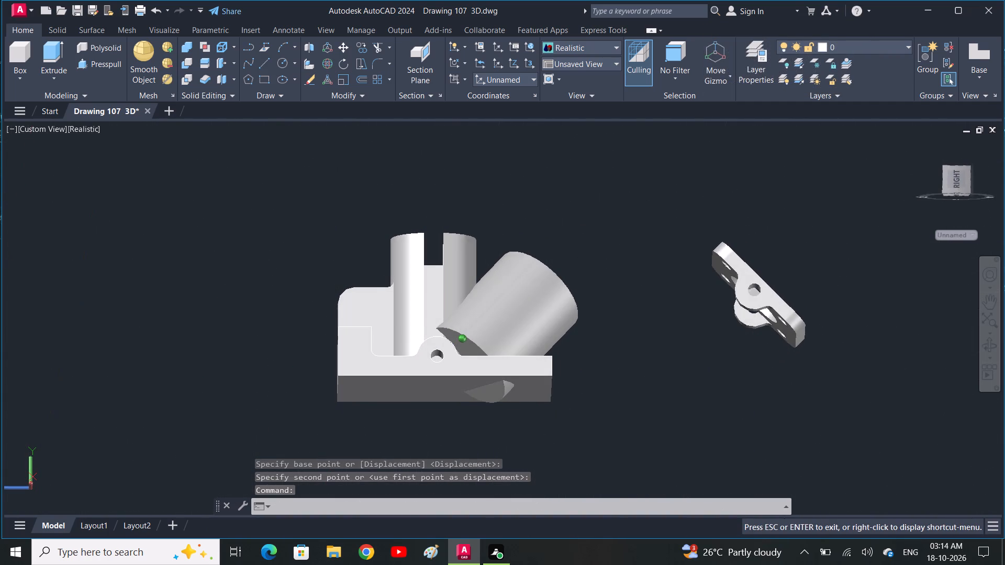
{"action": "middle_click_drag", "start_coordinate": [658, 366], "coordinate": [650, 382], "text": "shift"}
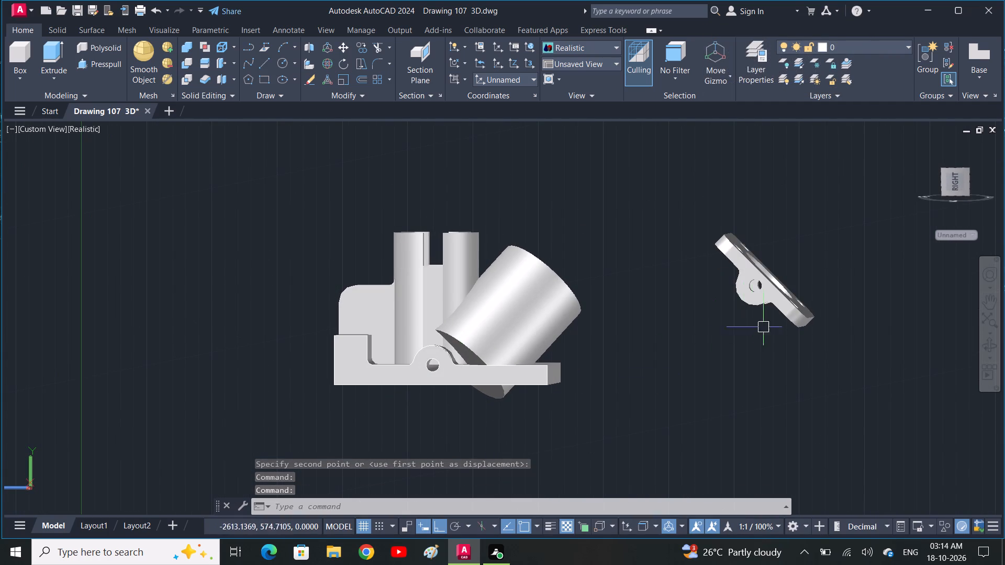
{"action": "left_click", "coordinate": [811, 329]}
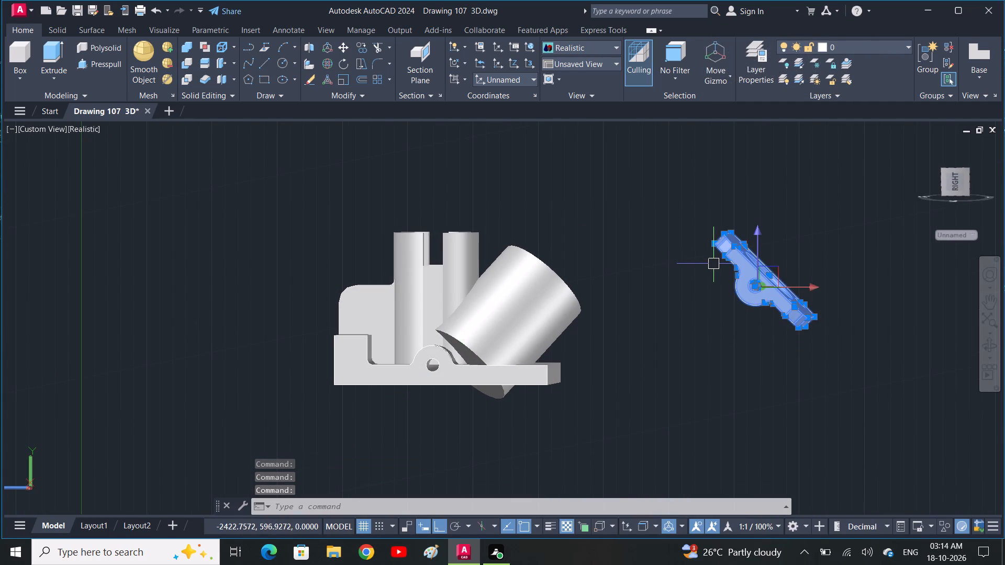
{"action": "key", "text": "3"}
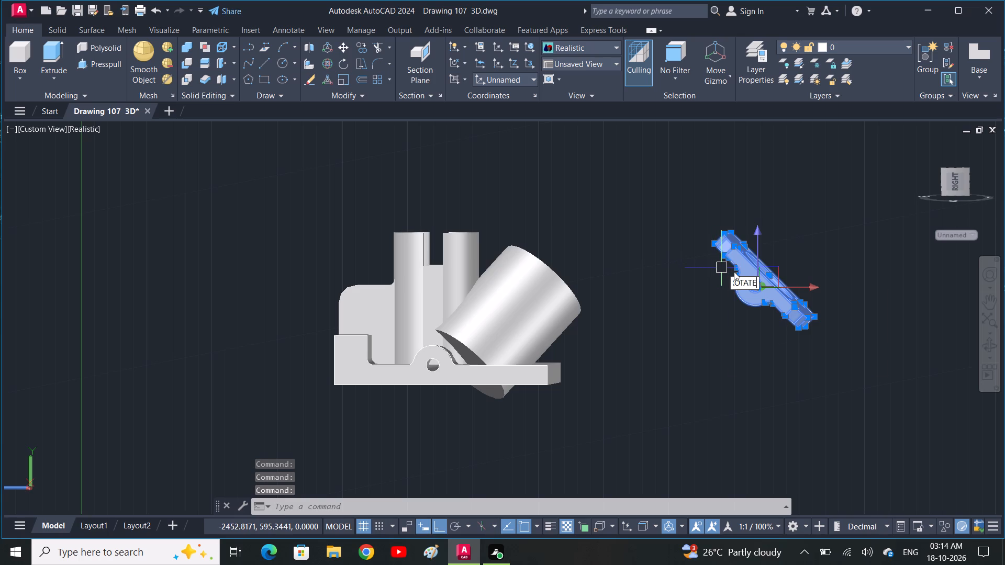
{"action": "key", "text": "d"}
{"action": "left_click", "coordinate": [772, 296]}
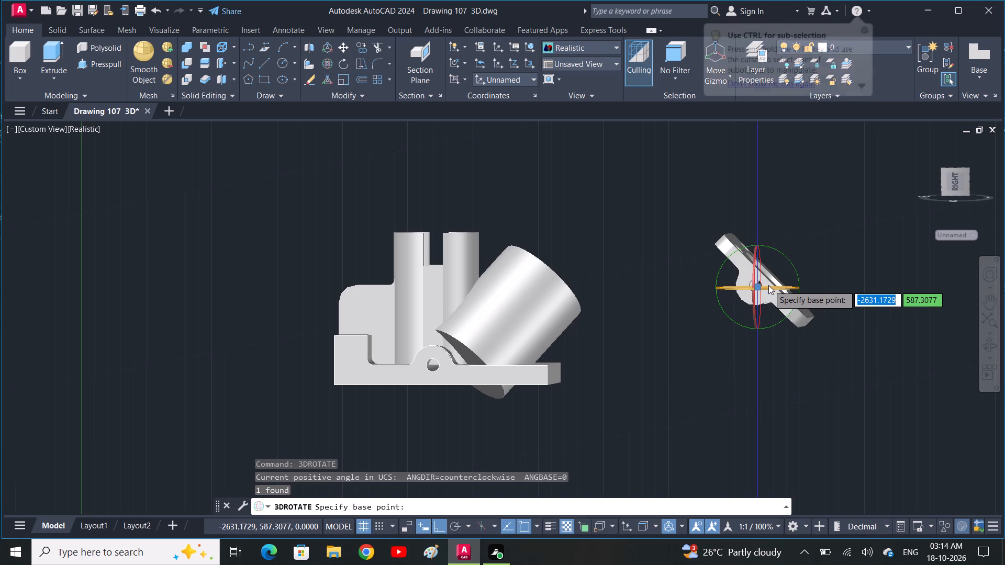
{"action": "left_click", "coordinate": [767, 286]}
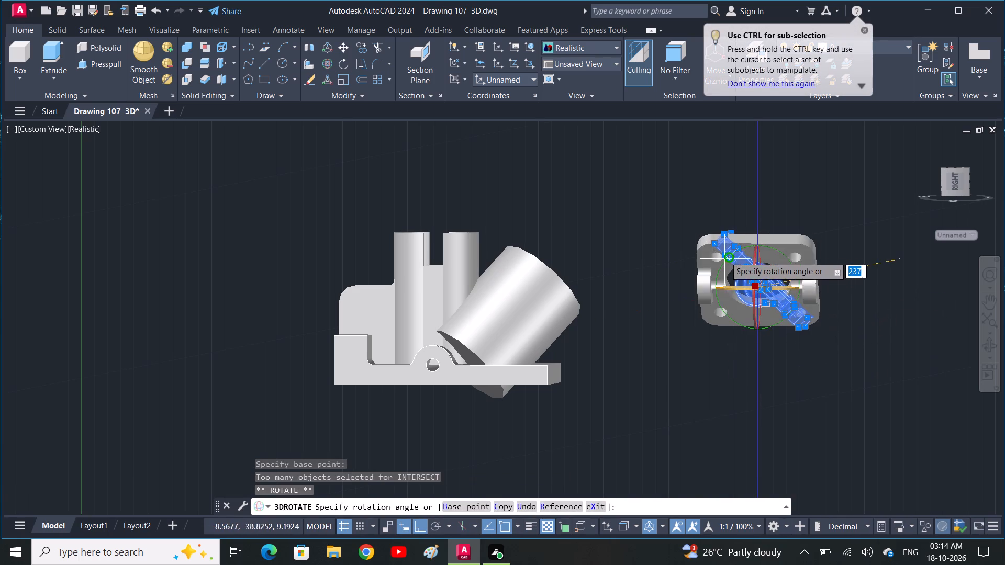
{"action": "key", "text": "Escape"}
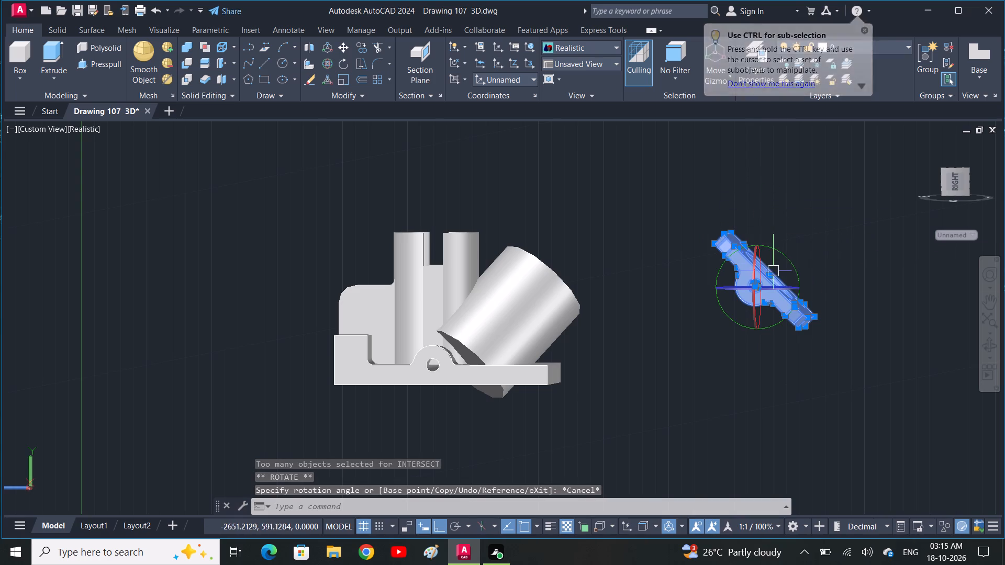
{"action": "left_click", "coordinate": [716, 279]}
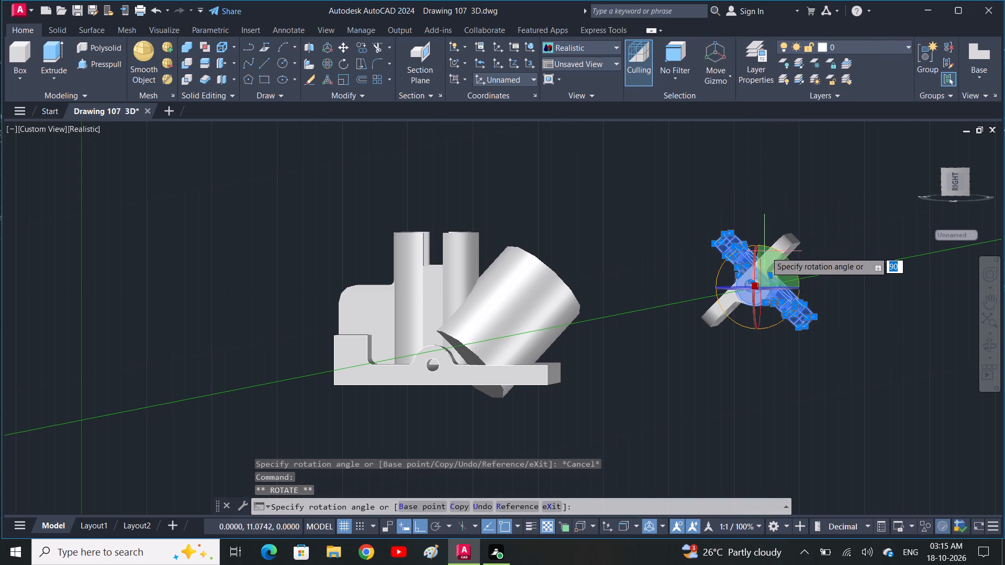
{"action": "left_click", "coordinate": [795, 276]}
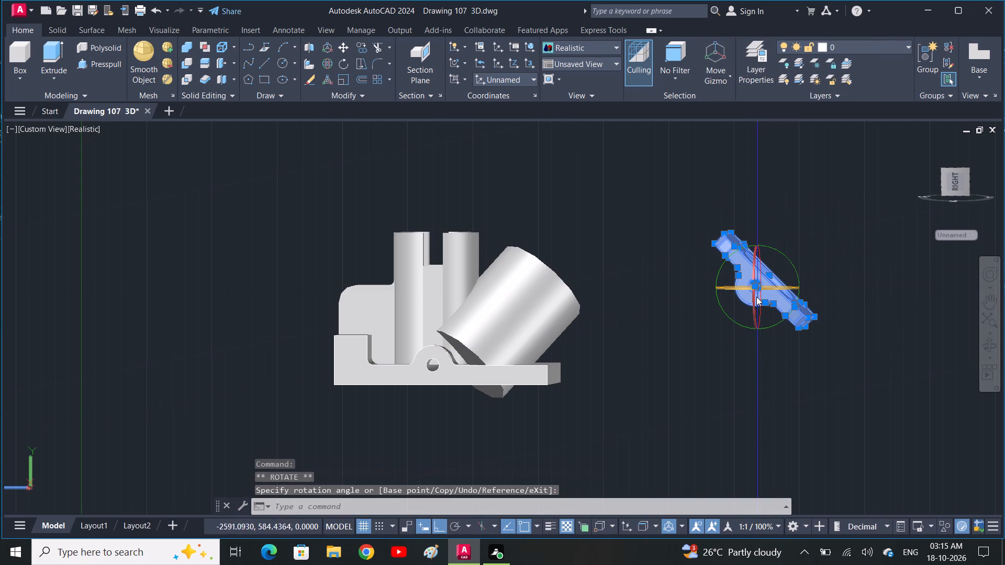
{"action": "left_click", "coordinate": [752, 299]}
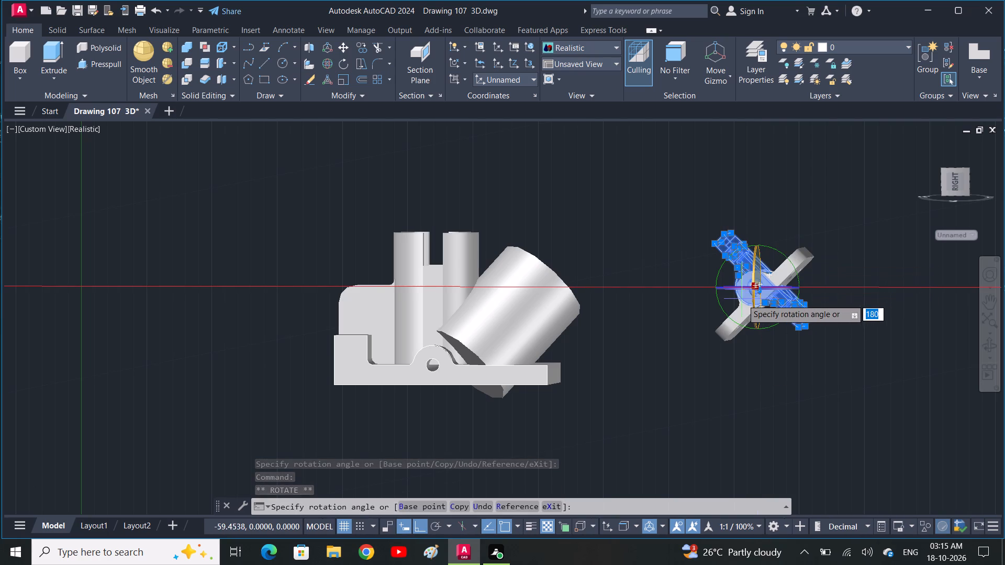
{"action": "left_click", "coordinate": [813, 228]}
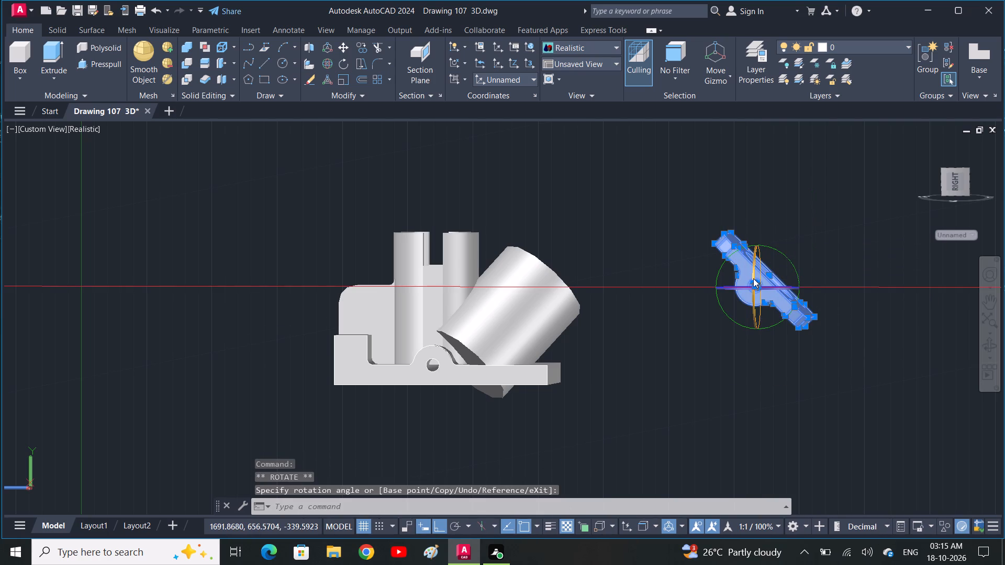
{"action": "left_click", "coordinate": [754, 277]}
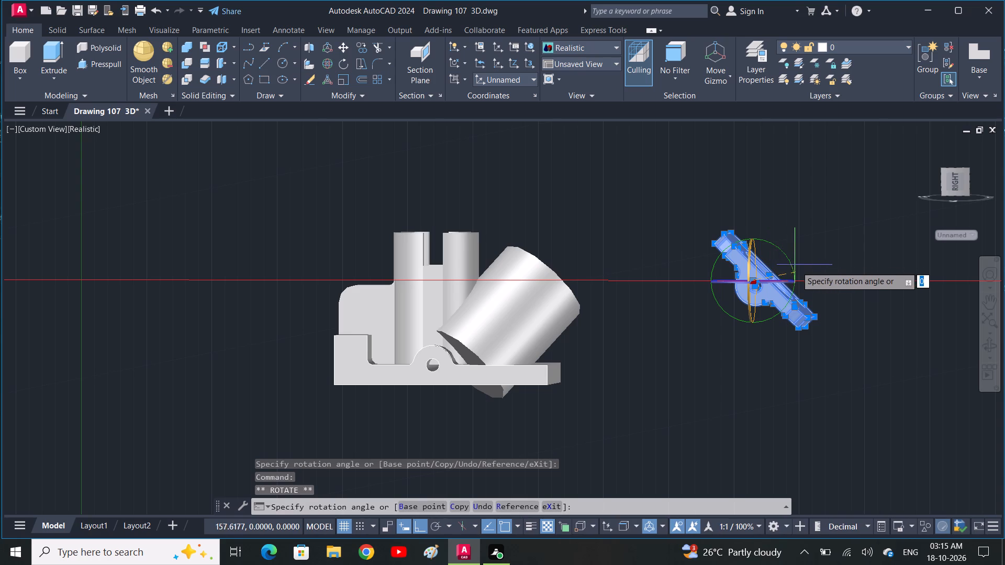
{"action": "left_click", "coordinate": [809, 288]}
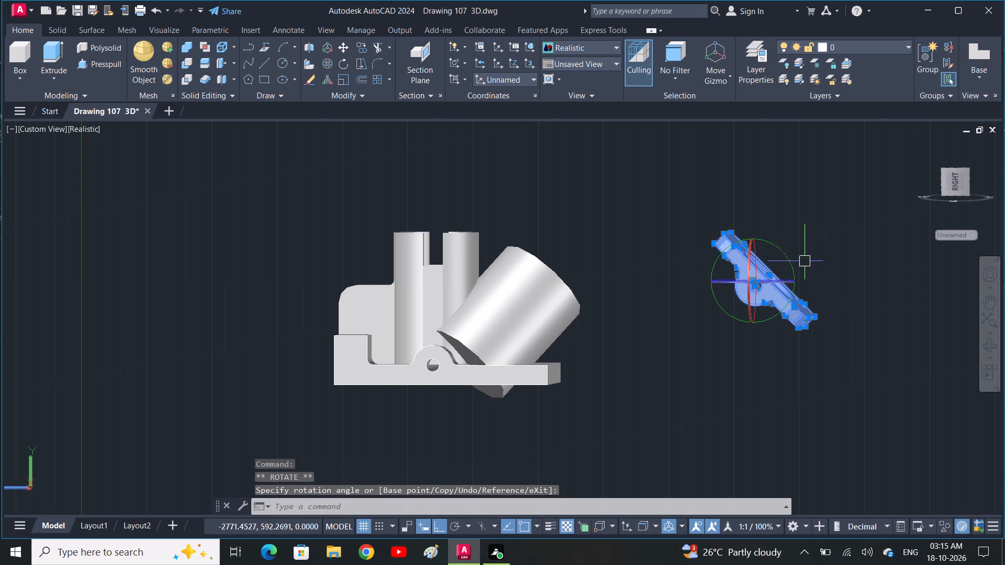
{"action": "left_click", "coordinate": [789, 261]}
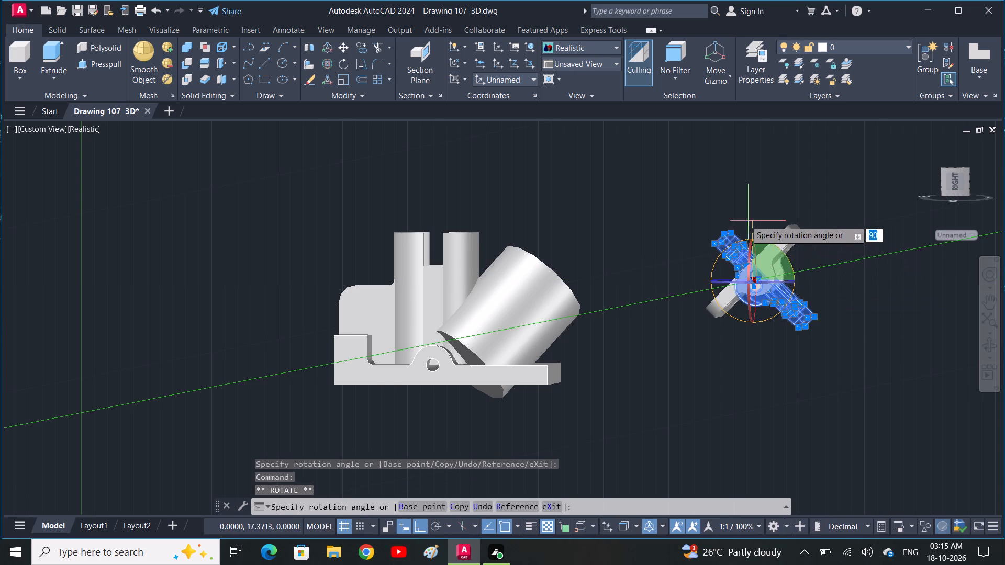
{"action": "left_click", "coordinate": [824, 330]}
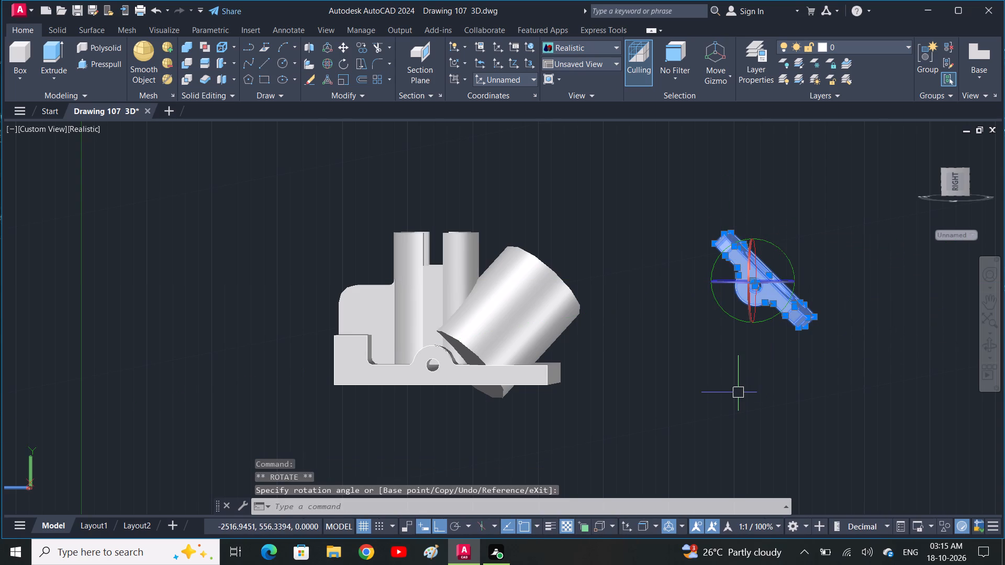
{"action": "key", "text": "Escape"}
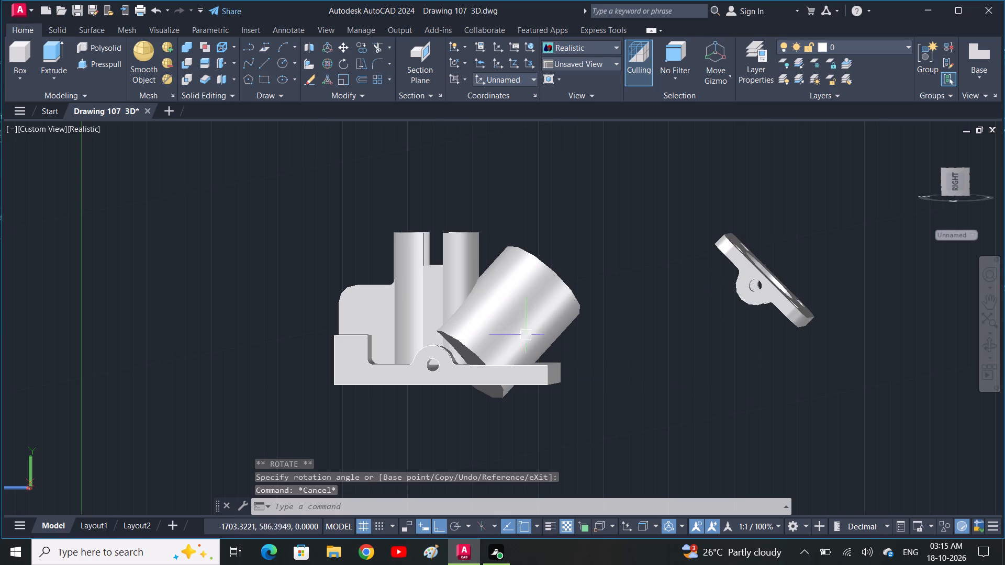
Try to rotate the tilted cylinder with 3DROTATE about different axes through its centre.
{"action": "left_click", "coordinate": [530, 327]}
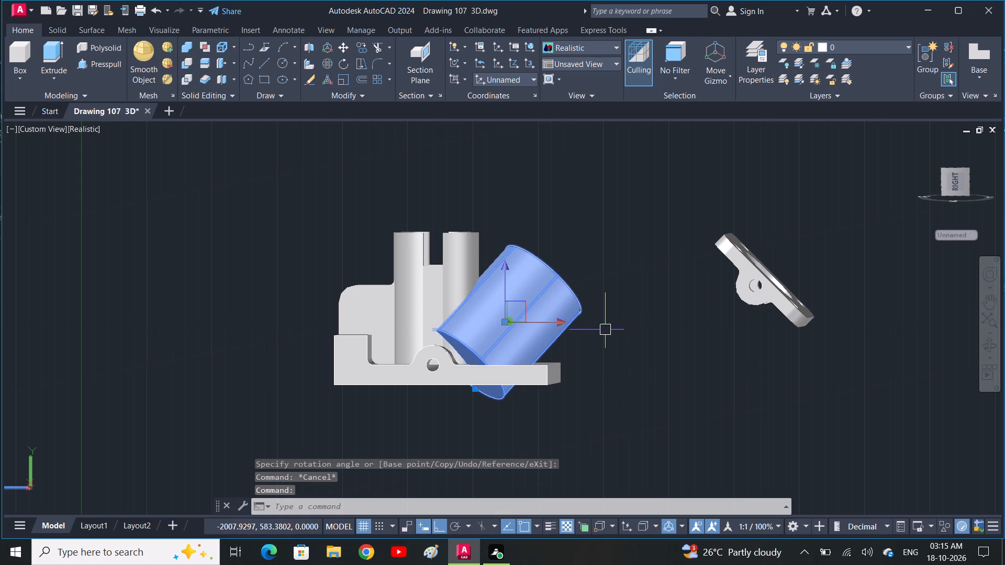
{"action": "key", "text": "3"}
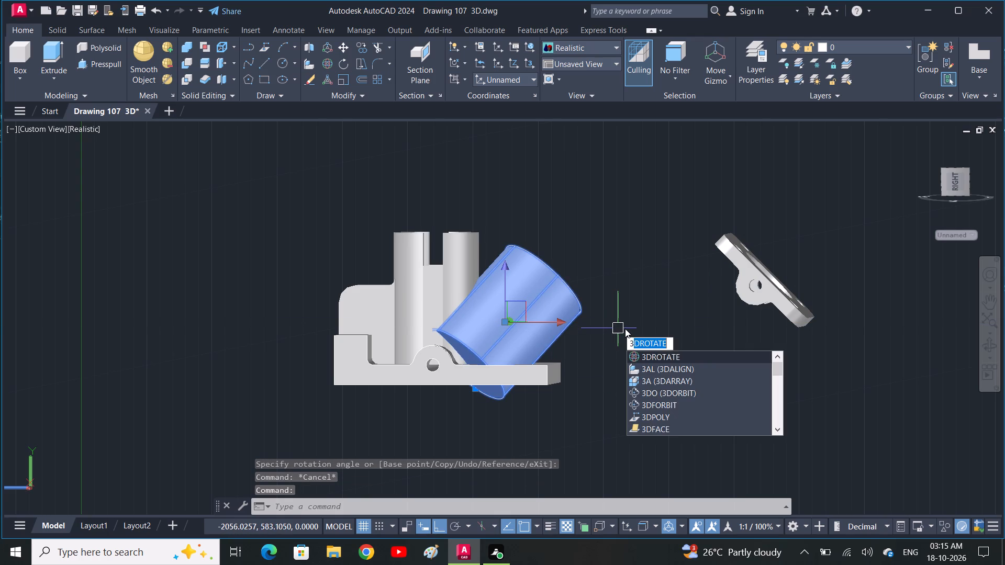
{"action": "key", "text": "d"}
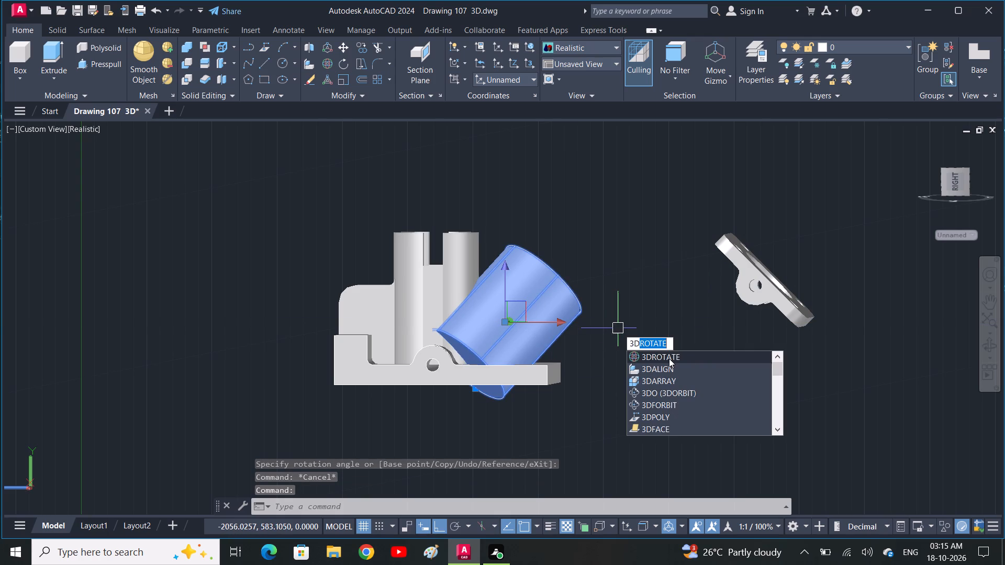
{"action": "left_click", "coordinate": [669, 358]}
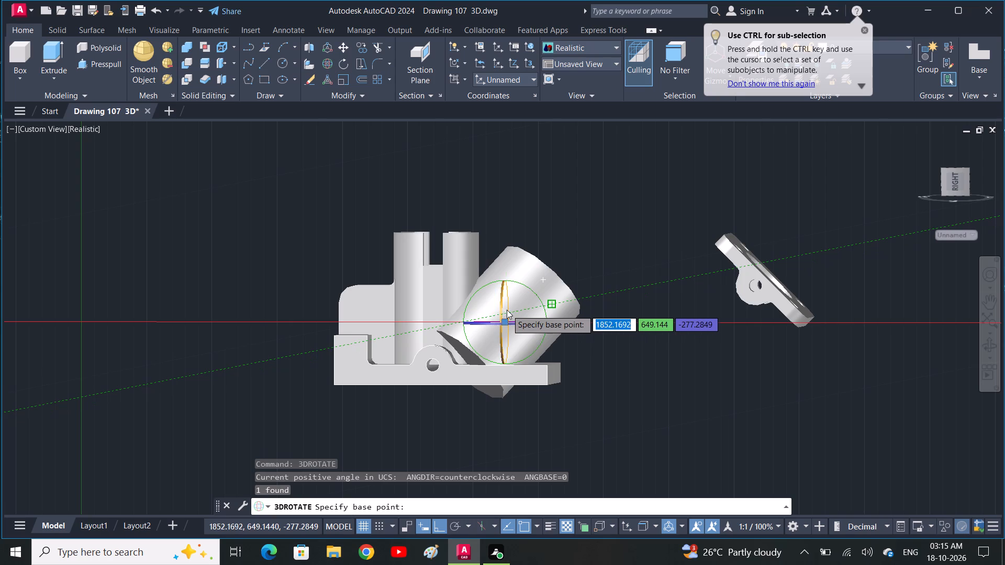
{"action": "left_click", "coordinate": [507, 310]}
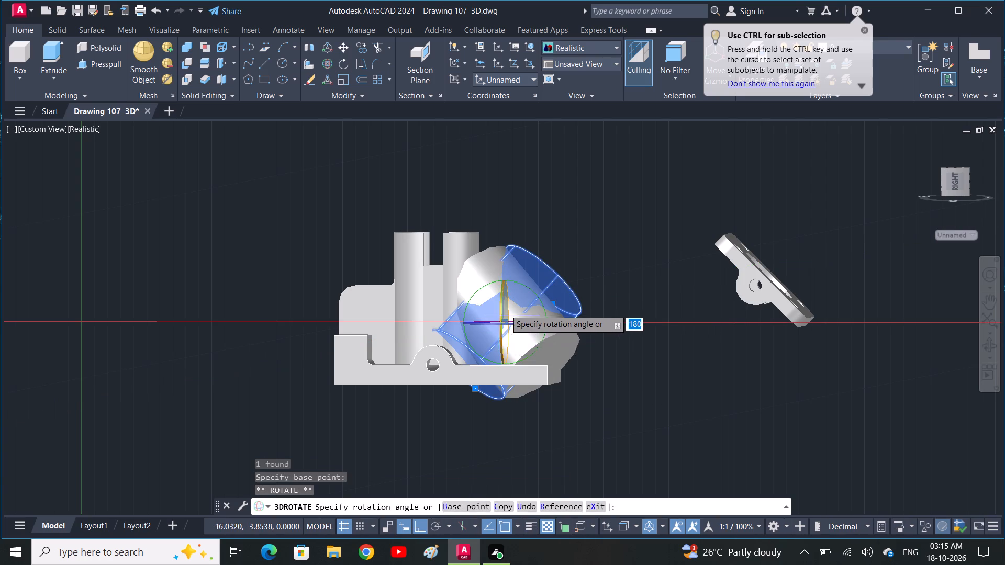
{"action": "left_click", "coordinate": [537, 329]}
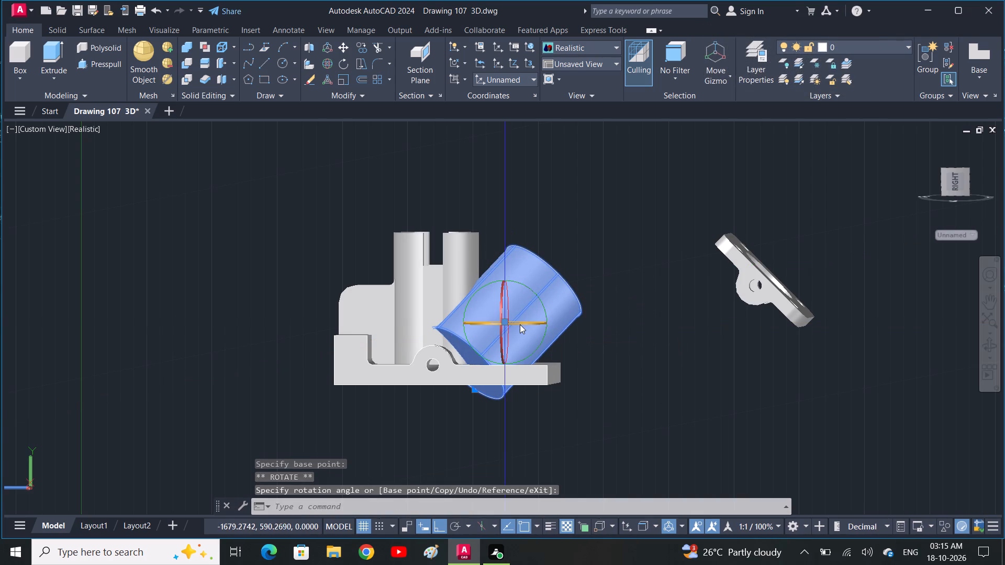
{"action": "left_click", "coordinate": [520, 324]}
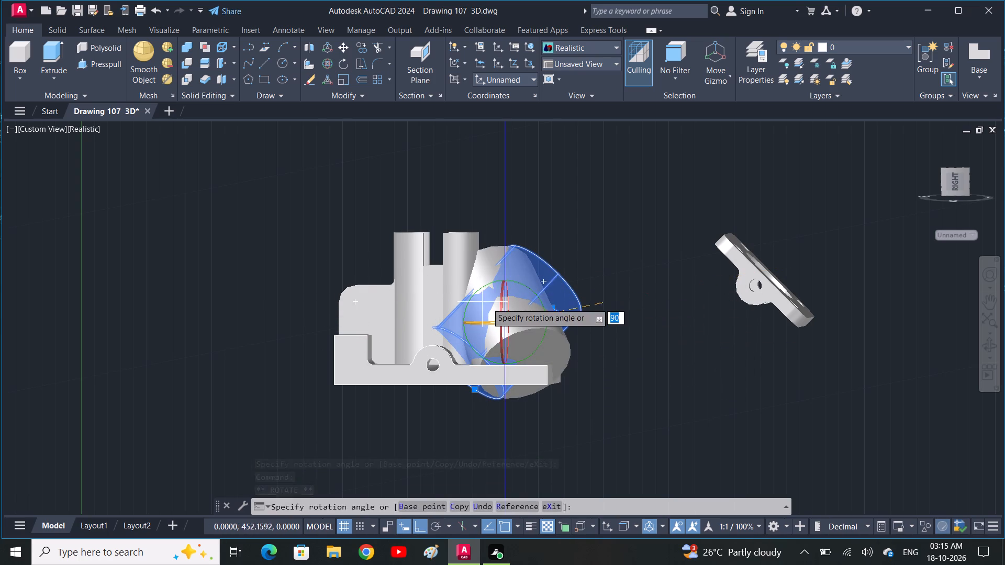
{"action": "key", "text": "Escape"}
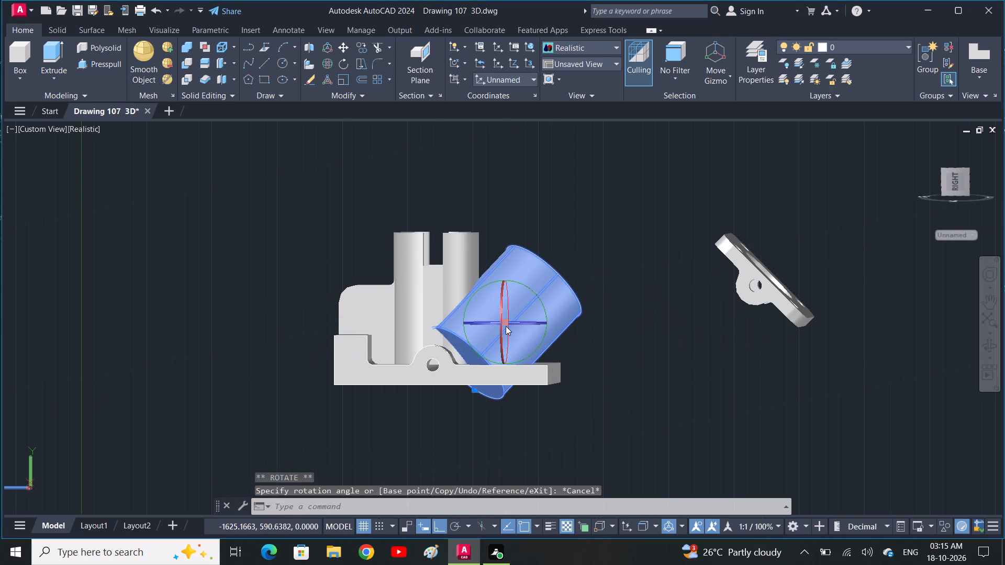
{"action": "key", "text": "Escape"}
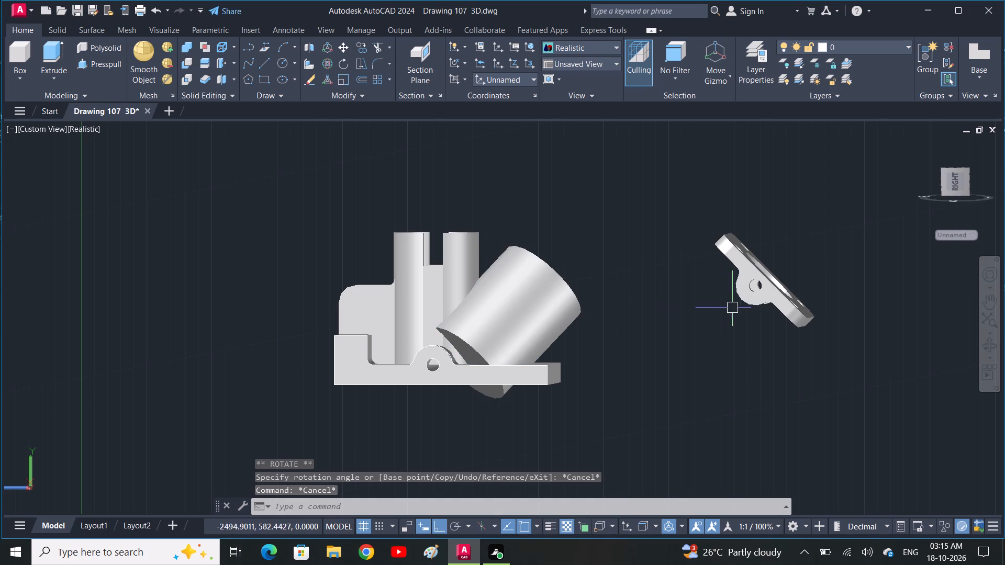
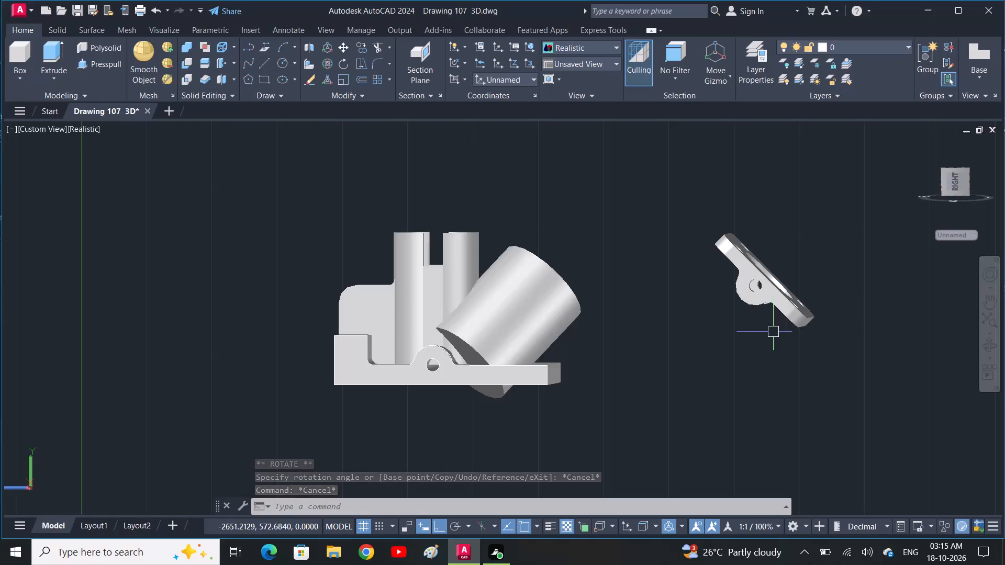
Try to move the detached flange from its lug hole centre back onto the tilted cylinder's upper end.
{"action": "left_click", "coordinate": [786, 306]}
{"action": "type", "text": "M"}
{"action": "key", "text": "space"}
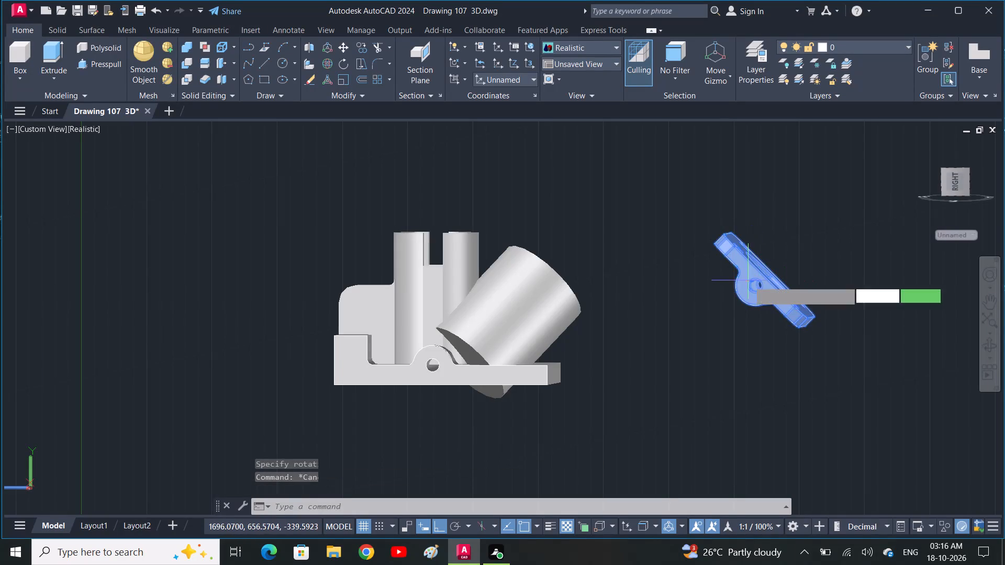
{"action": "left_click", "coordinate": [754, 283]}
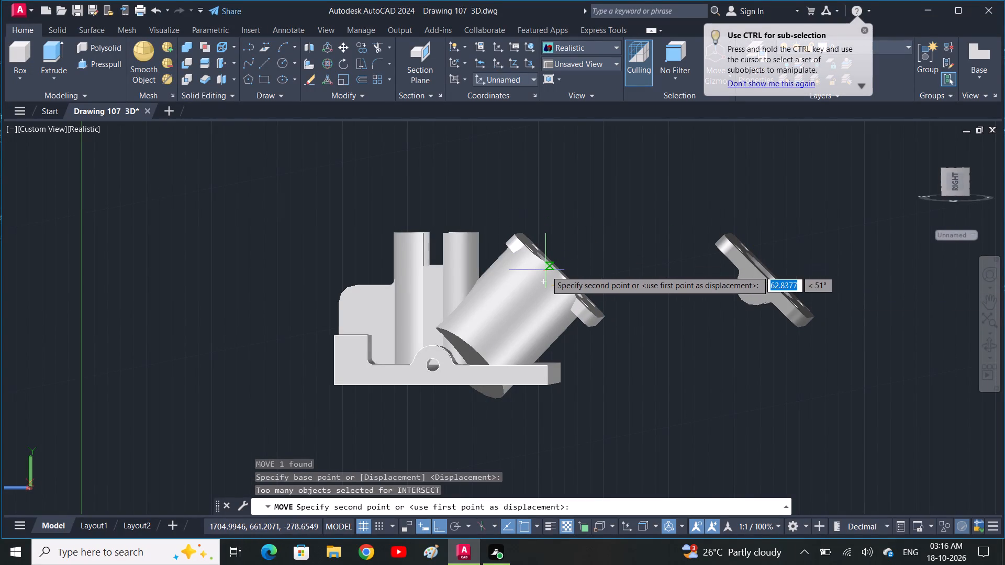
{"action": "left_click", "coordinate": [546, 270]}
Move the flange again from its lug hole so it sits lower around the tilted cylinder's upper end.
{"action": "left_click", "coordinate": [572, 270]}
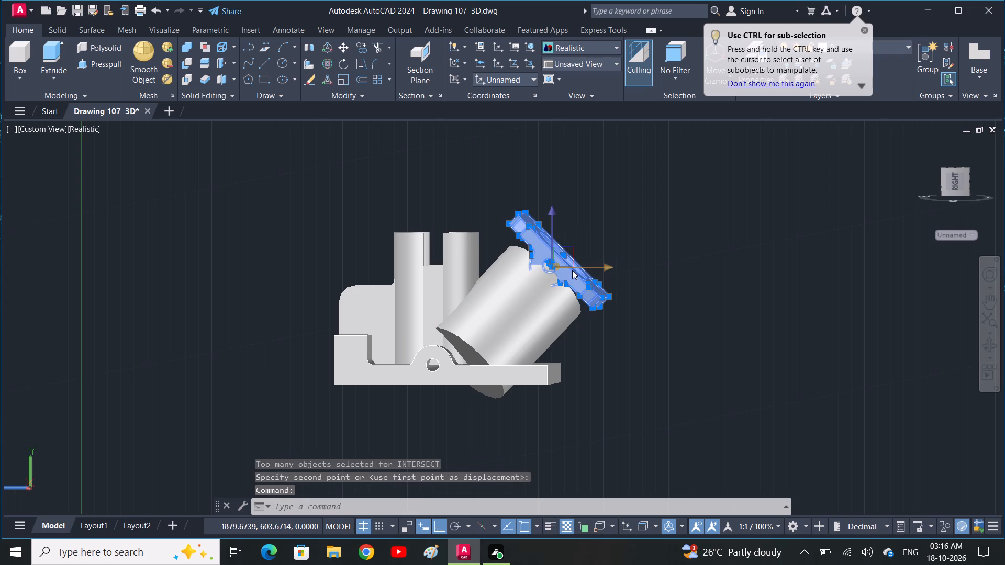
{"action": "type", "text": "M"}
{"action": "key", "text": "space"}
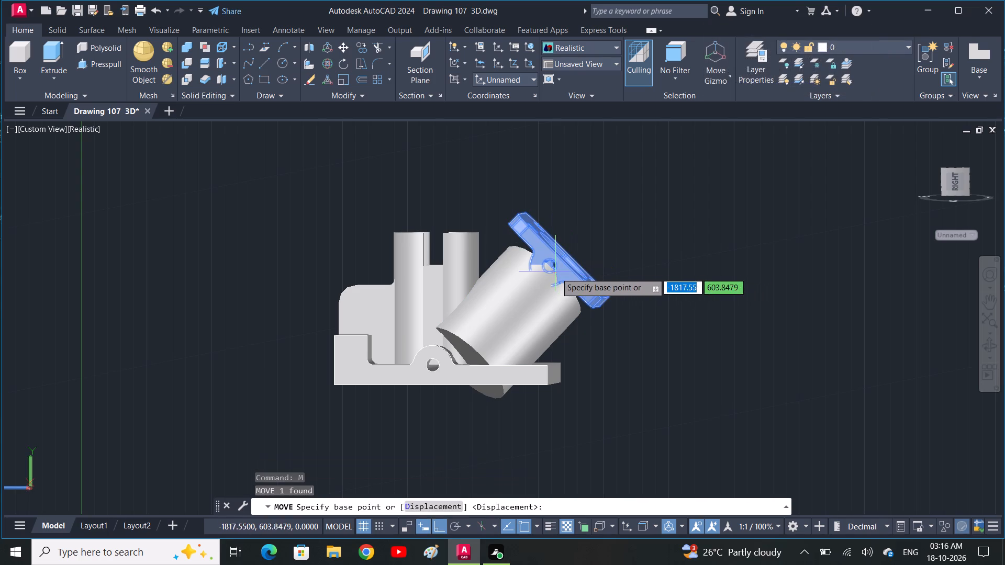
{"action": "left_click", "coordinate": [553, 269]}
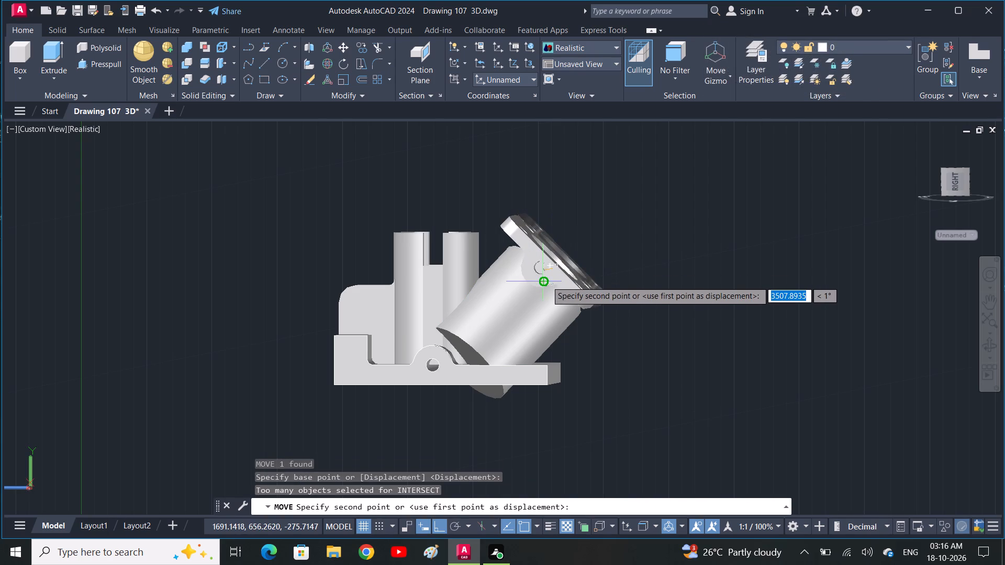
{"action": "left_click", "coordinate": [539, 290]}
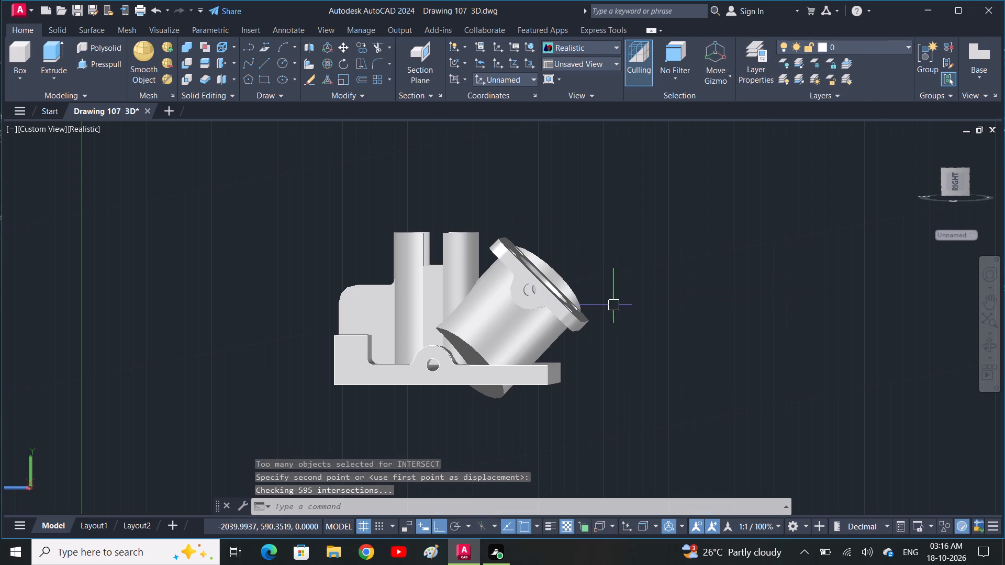
Examine the flange's position relative to the tilted cylinder and base from several viewing angles.
{"action": "middle_click_drag", "start_coordinate": [648, 310], "coordinate": [529, 340]}
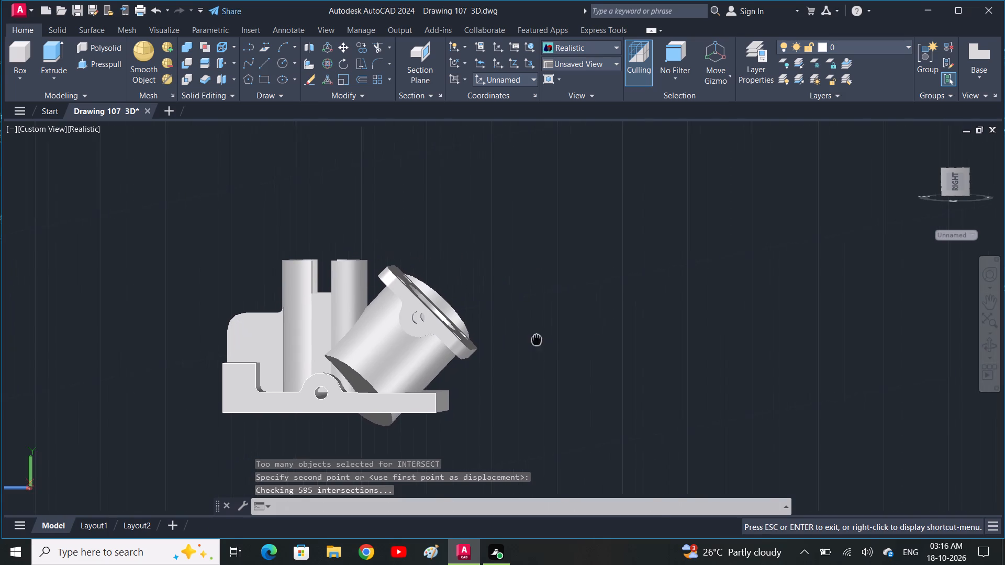
{"action": "middle_click_drag", "start_coordinate": [529, 340], "coordinate": [527, 341]}
{"action": "middle_click_drag", "start_coordinate": [537, 335], "coordinate": [492, 343], "text": "shift"}
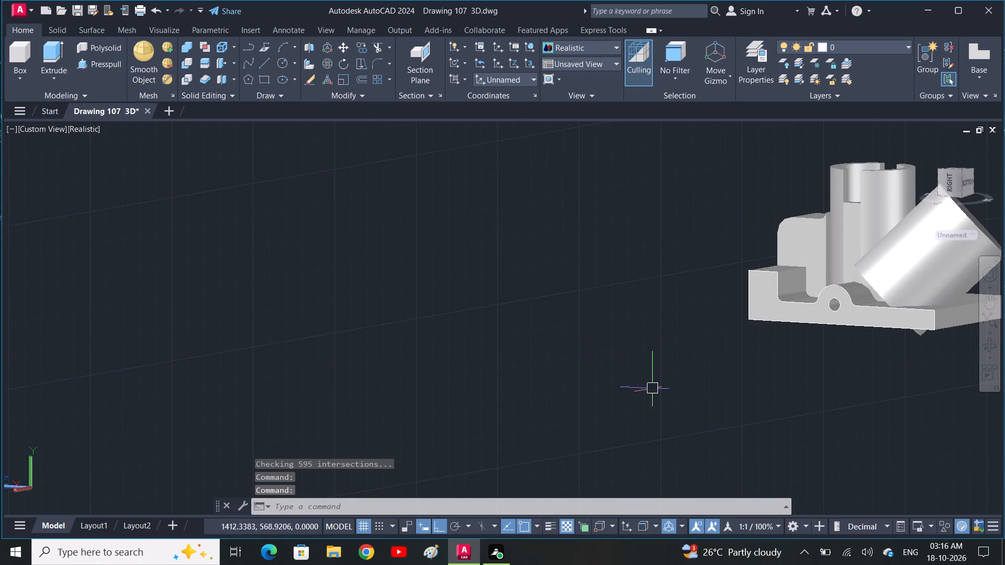
{"action": "middle_click_drag", "start_coordinate": [656, 390], "coordinate": [510, 413]}
{"action": "middle_click_drag", "start_coordinate": [659, 427], "coordinate": [584, 440]}
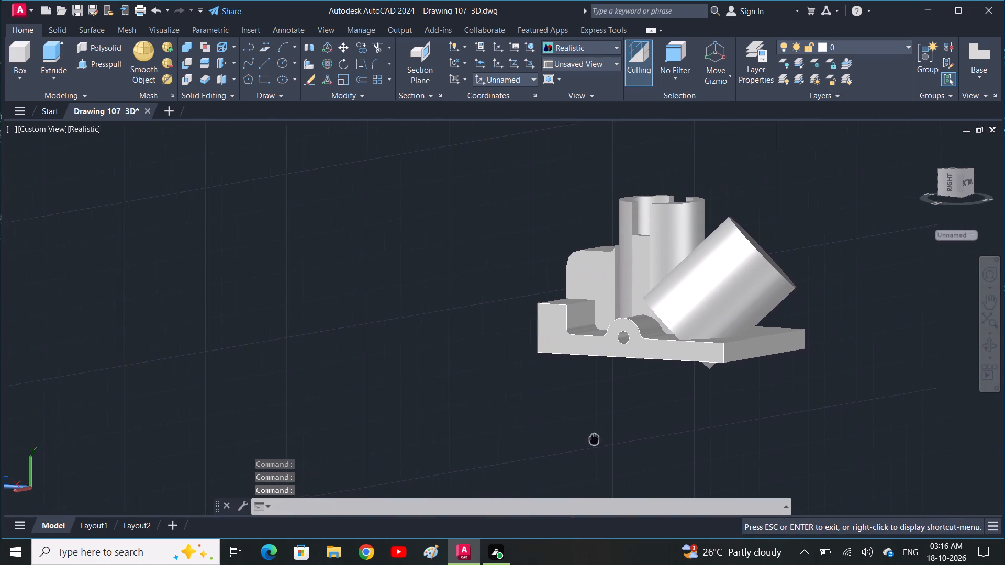
{"action": "middle_click_drag", "start_coordinate": [584, 440], "coordinate": [469, 459]}
{"action": "left_click_drag", "start_coordinate": [518, 428], "coordinate": [508, 424]}
{"action": "middle_click_drag", "start_coordinate": [569, 385], "coordinate": [564, 386], "text": "shift"}
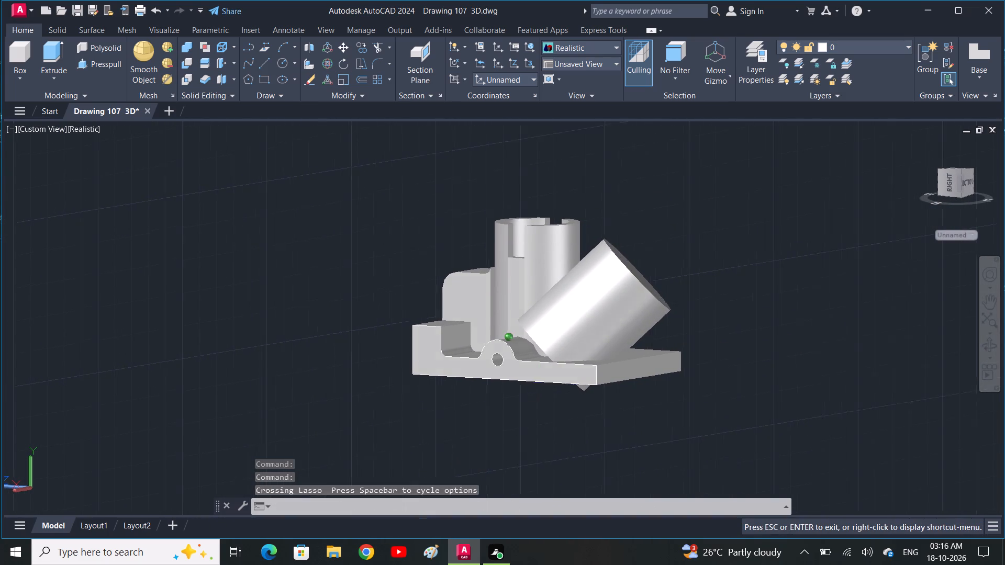
{"action": "middle_click_drag", "start_coordinate": [564, 386], "coordinate": [343, 420], "text": "shift"}
{"action": "scroll", "coordinate": [402, 370], "scroll_direction": "down", "scroll_amount": 3}
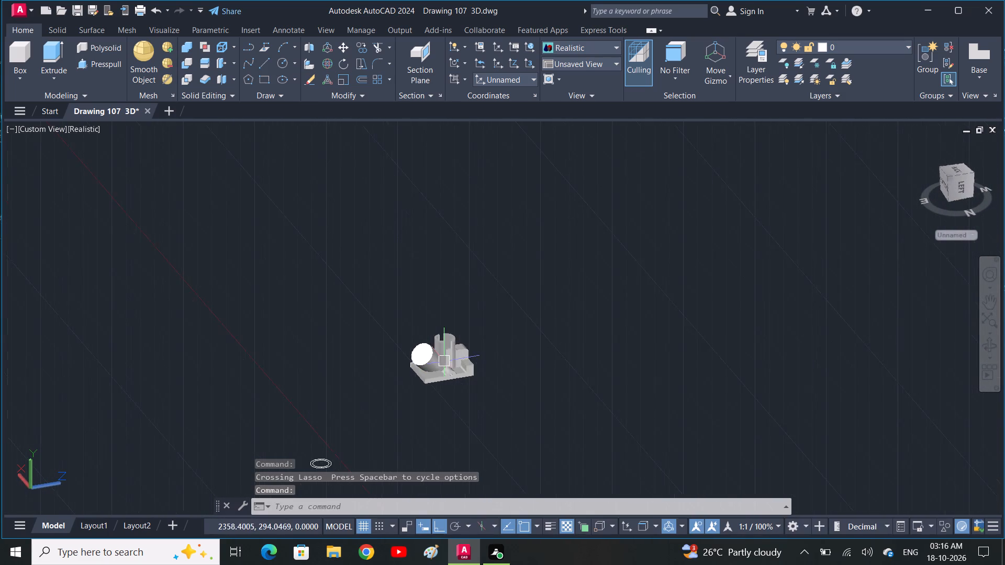
{"action": "scroll", "coordinate": [445, 362], "scroll_direction": "down", "scroll_amount": 1}
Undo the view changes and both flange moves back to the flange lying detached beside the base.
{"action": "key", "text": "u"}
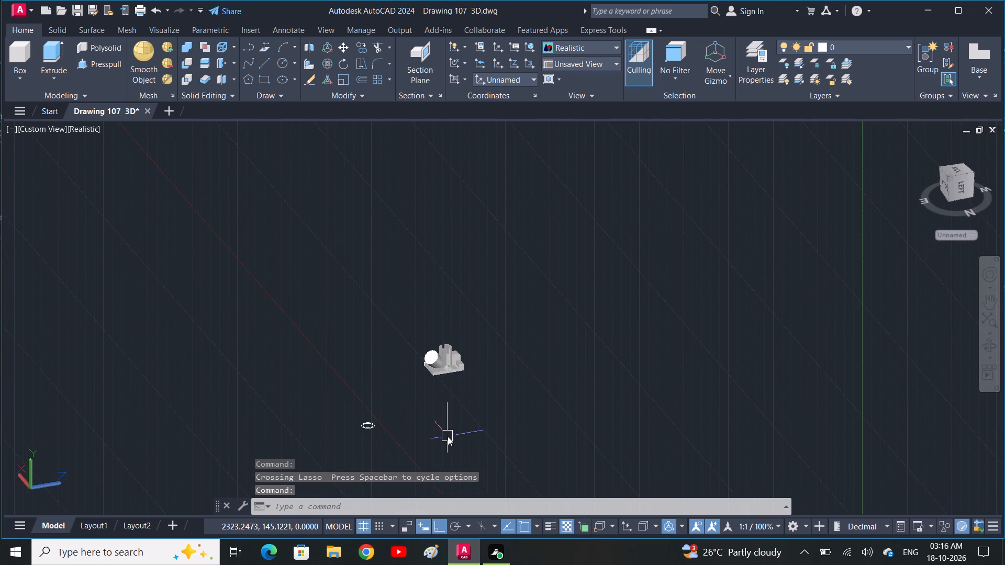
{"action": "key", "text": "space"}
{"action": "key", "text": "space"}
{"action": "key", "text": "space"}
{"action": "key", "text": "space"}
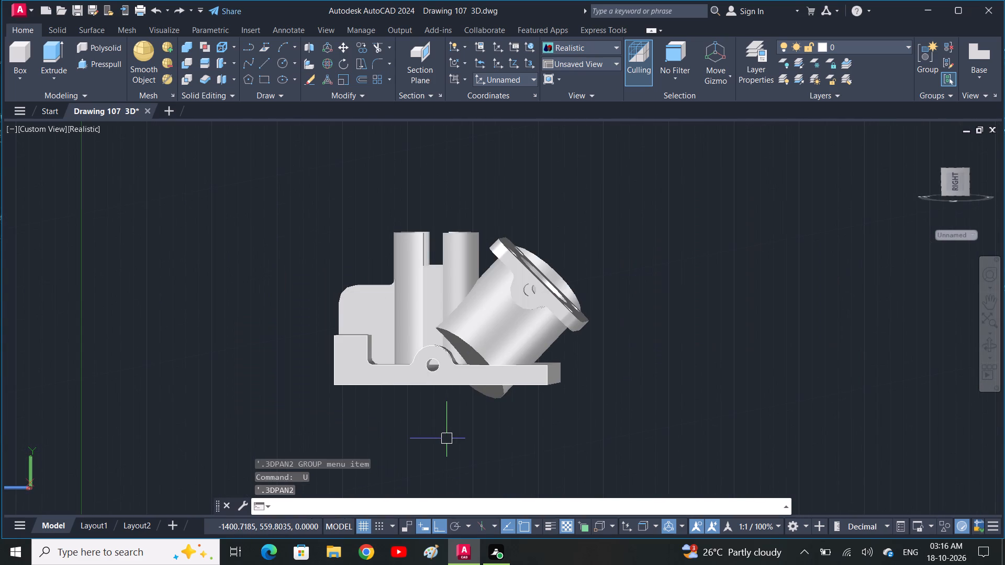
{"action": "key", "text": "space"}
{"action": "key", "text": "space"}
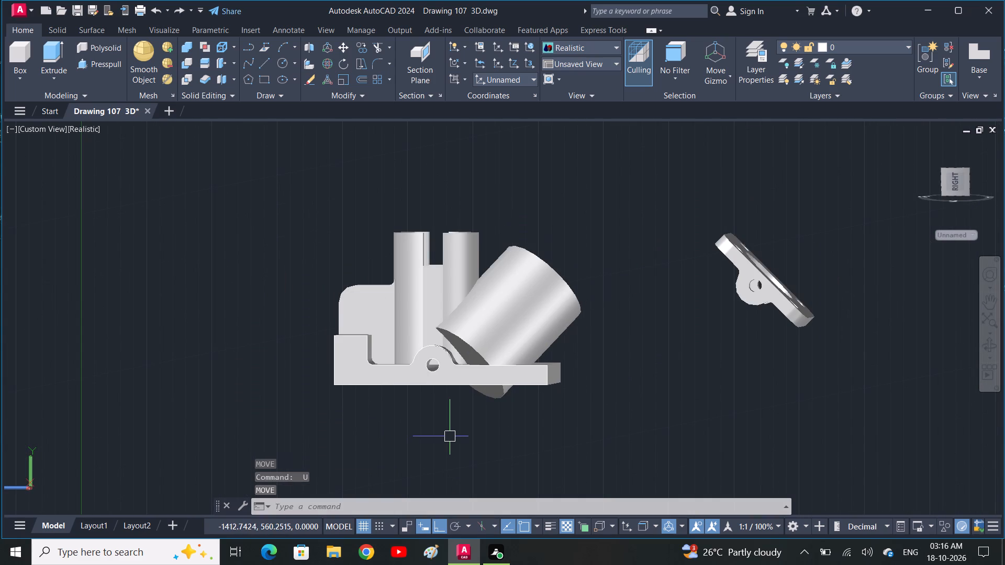
Delete the tilted cylinder from the base.
{"action": "left_click", "coordinate": [521, 324]}
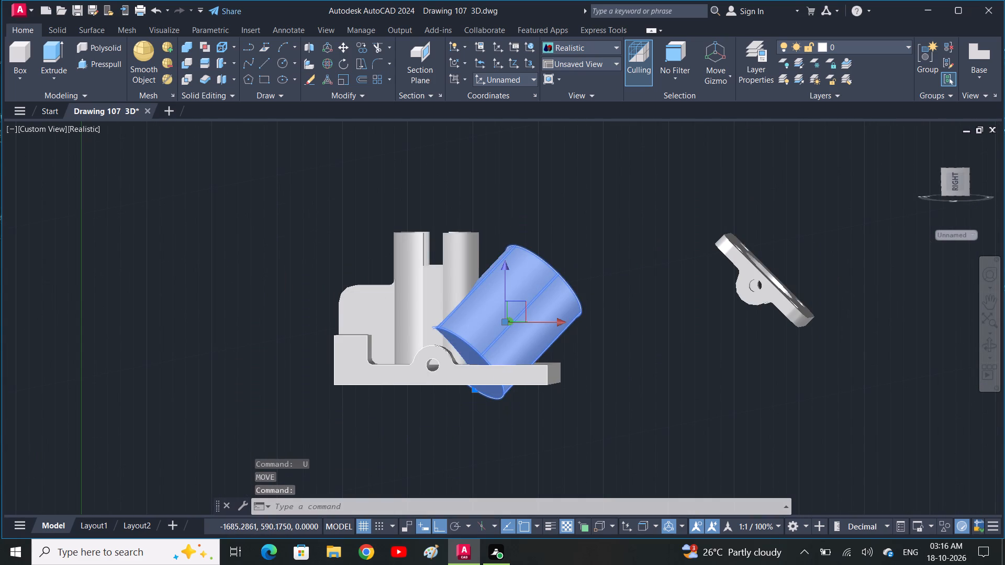
{"action": "key", "text": "Delete"}
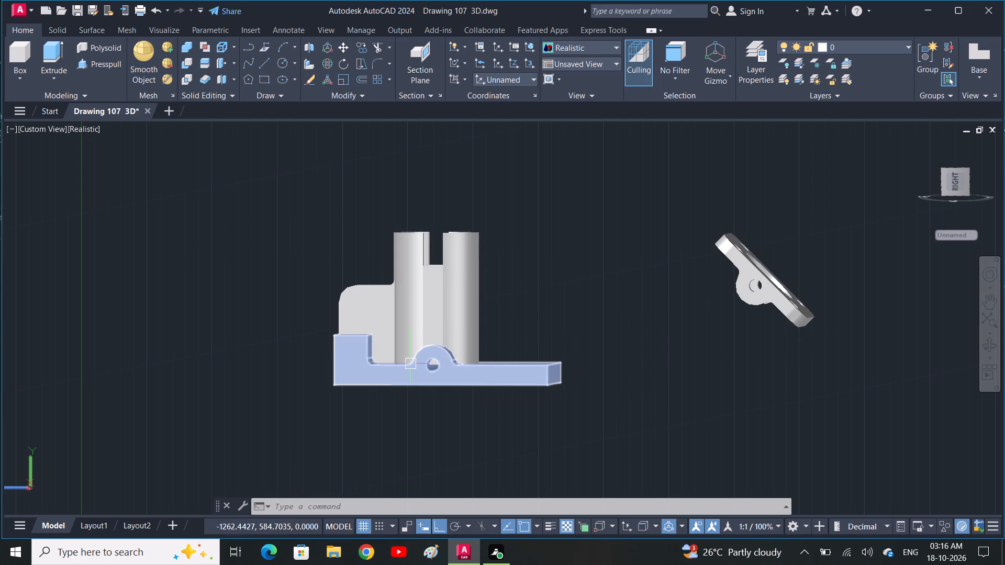
In the Left view, move the flange sideways into the empty space, clear of the base.
{"action": "left_click", "coordinate": [43, 131]}
{"action": "left_click", "coordinate": [87, 197]}
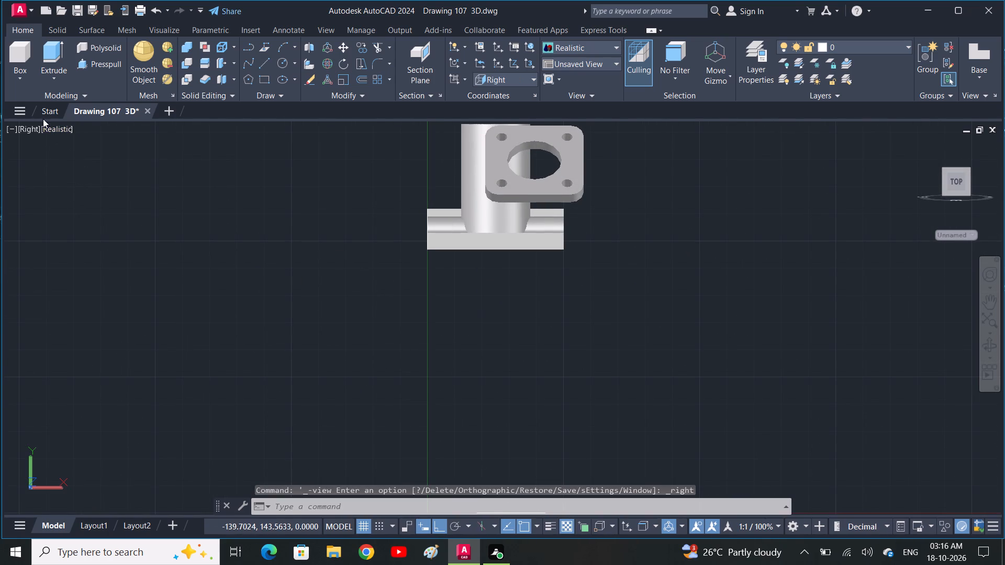
{"action": "left_click", "coordinate": [30, 130]}
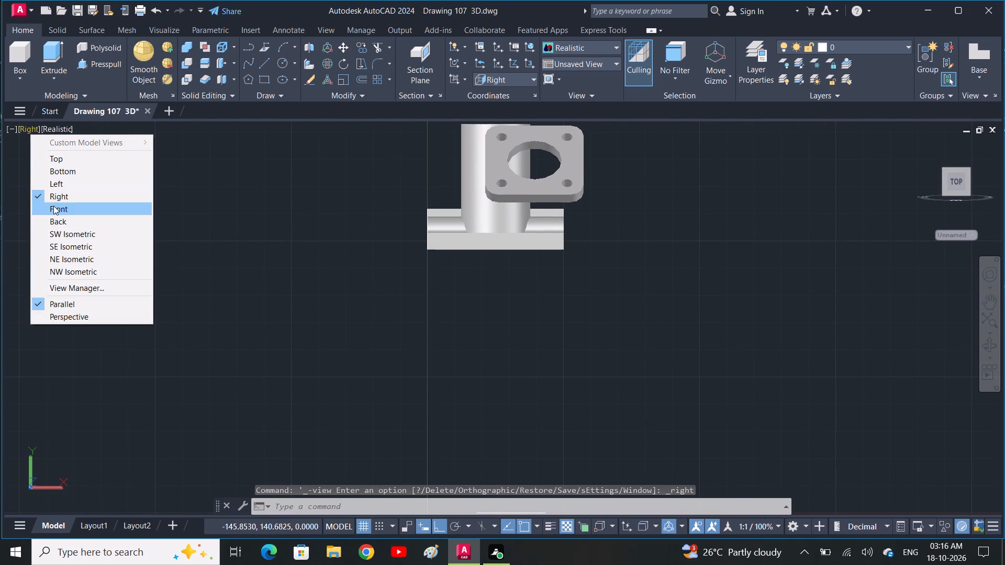
{"action": "left_click", "coordinate": [83, 178]}
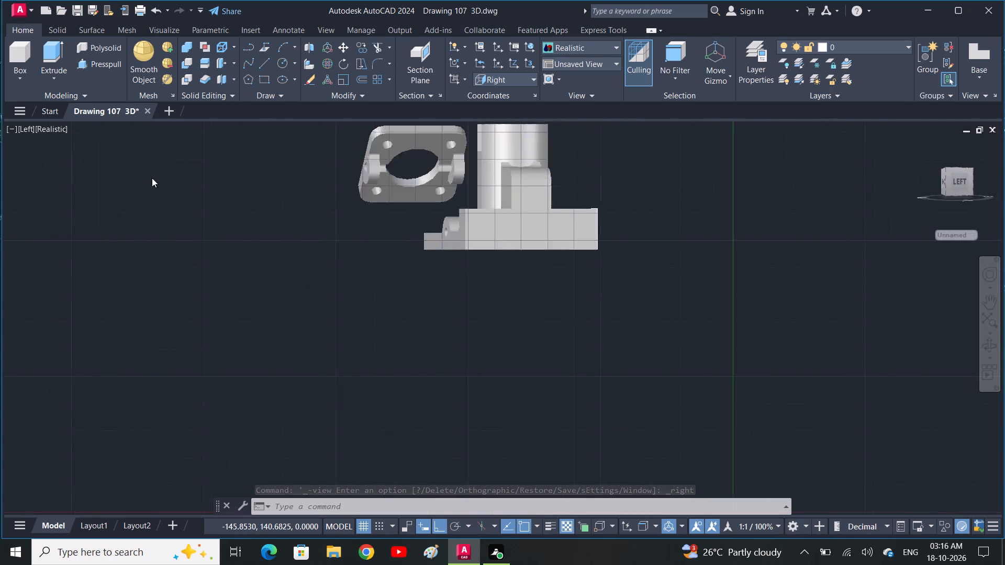
{"action": "middle_click_drag", "start_coordinate": [233, 224], "coordinate": [124, 281]}
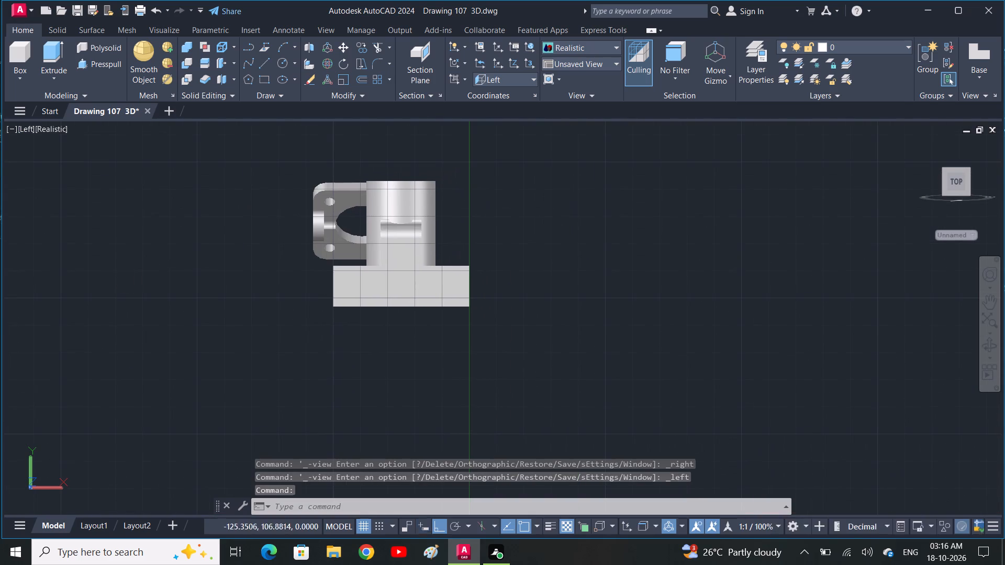
{"action": "left_click", "coordinate": [336, 208]}
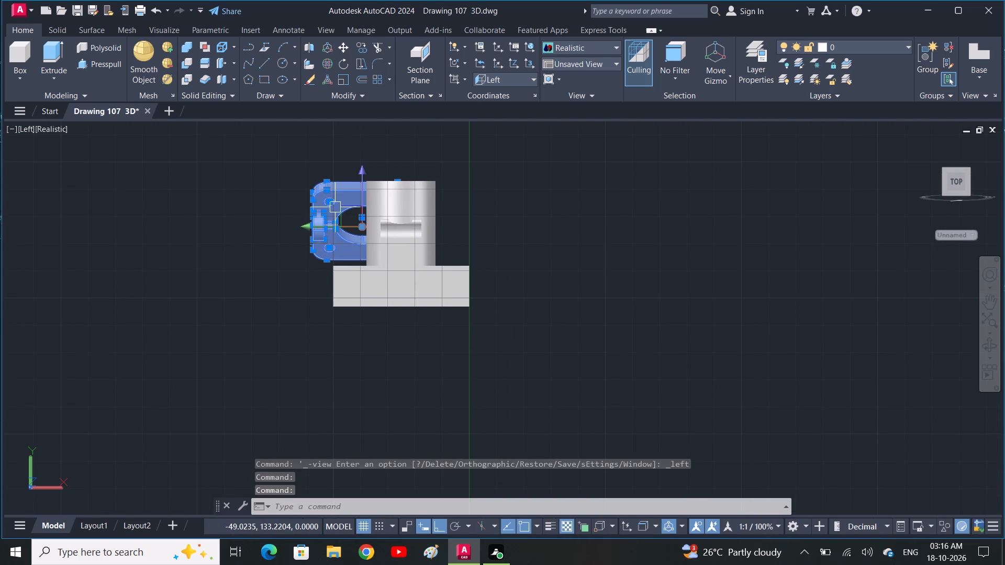
{"action": "type", "text": "M"}
{"action": "key", "text": "space"}
{"action": "left_click_drag", "start_coordinate": [334, 206], "coordinate": [112, 225]}
{"action": "left_click", "coordinate": [112, 225]}
{"action": "middle_click_drag", "start_coordinate": [172, 312], "coordinate": [233, 310]}
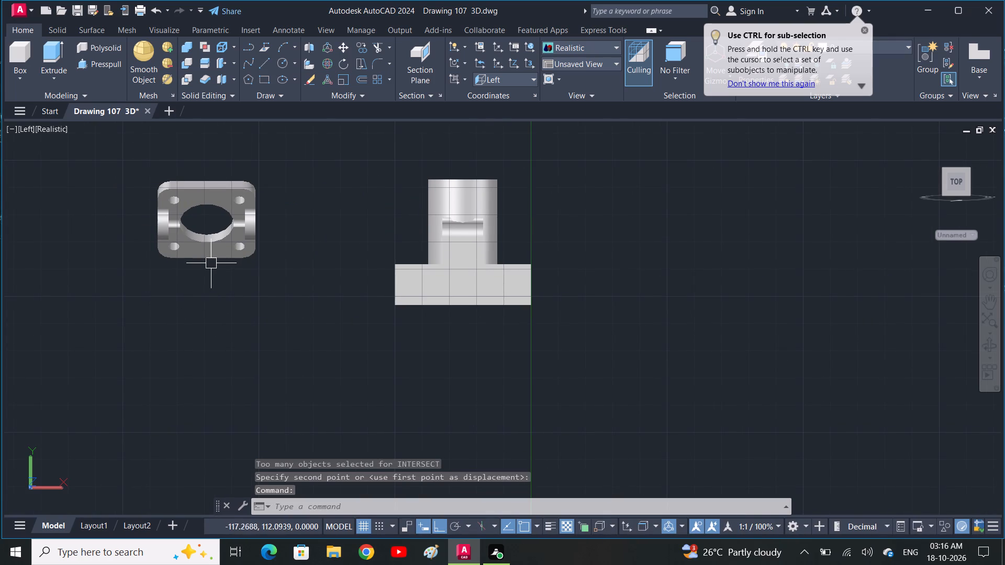
Draw a circle of diameter 25 in the empty space below the flange in the Left view.
{"action": "key", "text": "c"}
{"action": "key", "text": "space"}
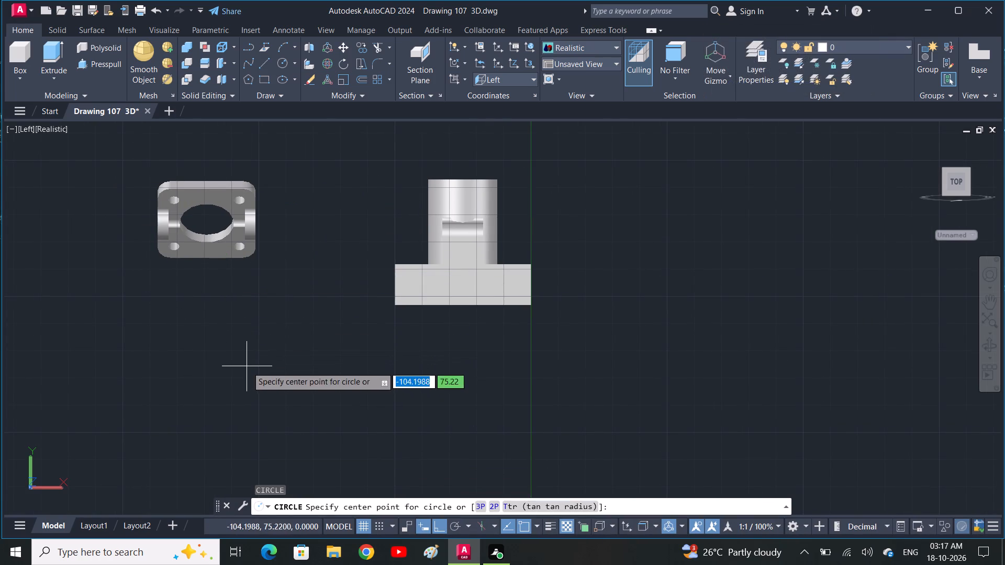
{"action": "left_click", "coordinate": [248, 369]}
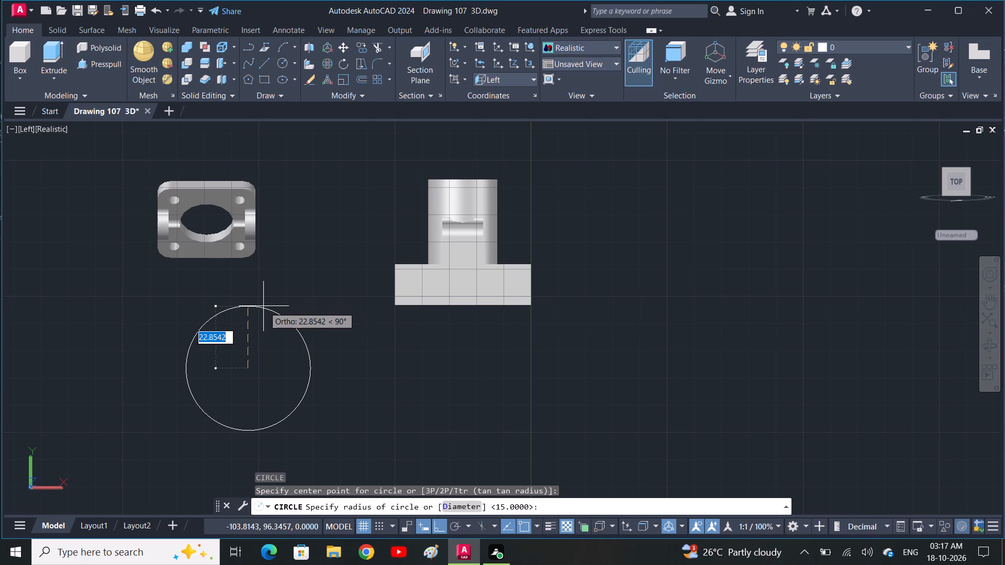
{"action": "key", "text": "3"}
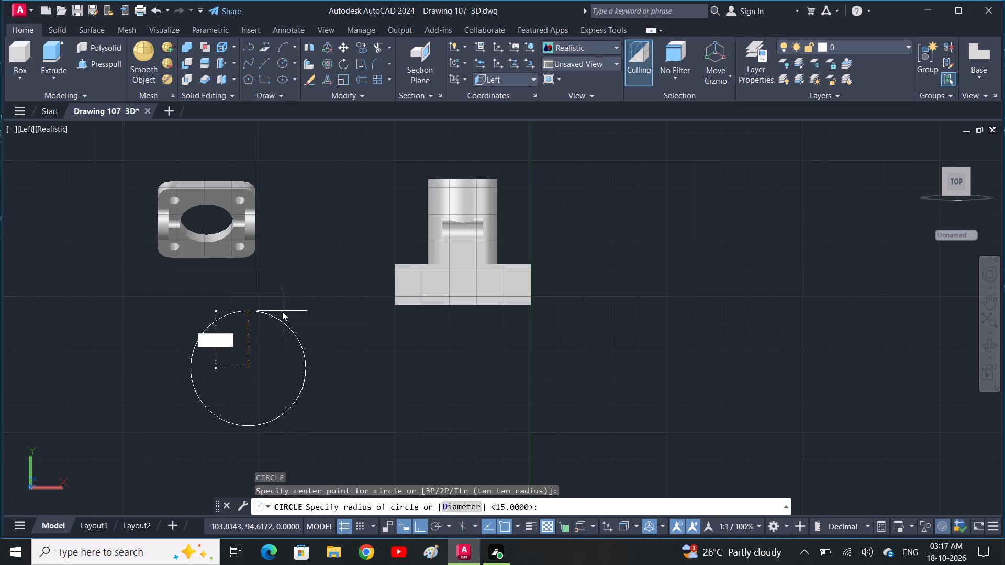
{"action": "key", "text": "BackSpace"}
{"action": "key", "text": "2"}
{"action": "key", "text": "BackSpace"}
{"action": "key", "text": "d"}
{"action": "key", "text": "space"}
{"action": "type", "text": "25"}
{"action": "key", "text": "space"}
{"action": "left_click", "coordinate": [280, 374]}
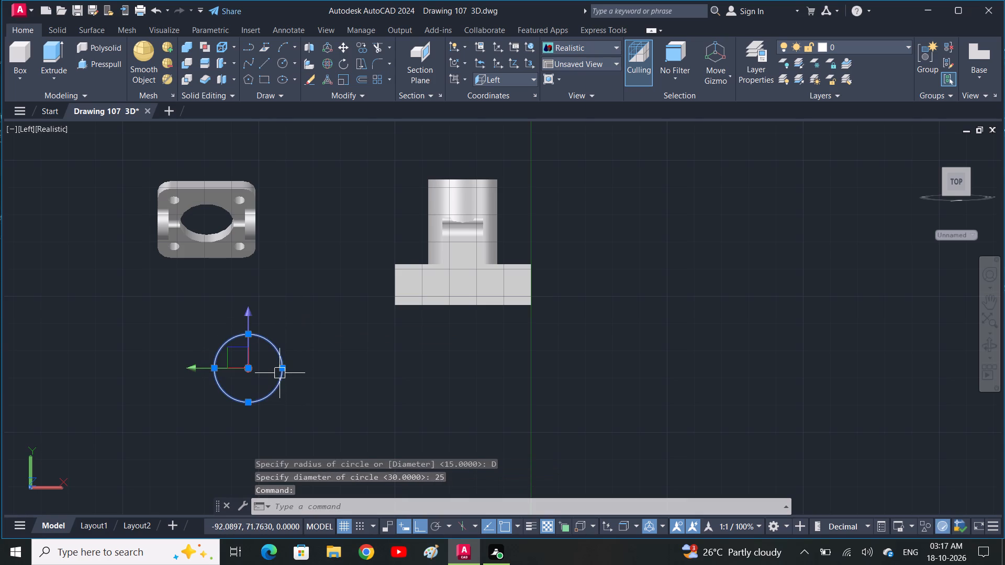
{"action": "key", "text": "Escape"}
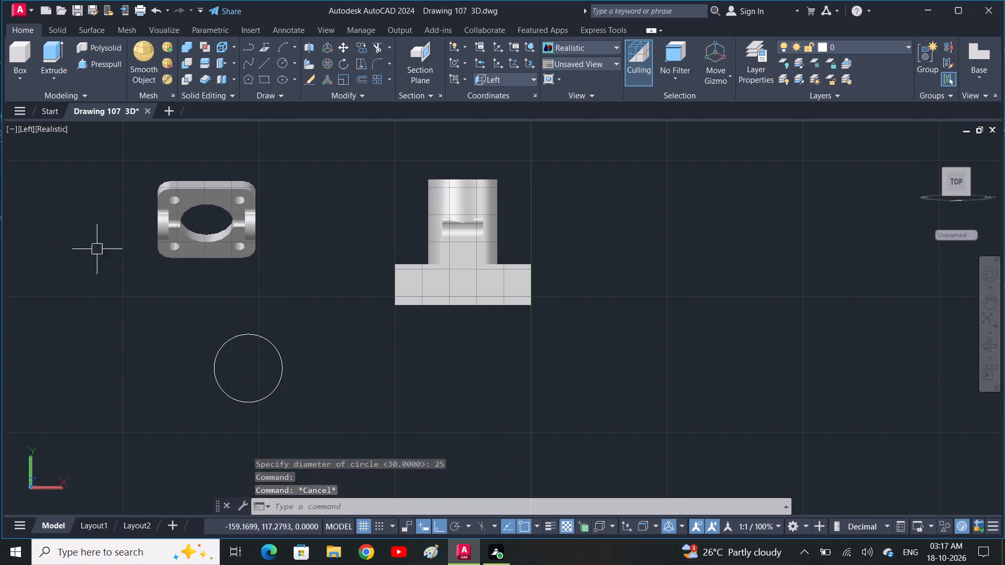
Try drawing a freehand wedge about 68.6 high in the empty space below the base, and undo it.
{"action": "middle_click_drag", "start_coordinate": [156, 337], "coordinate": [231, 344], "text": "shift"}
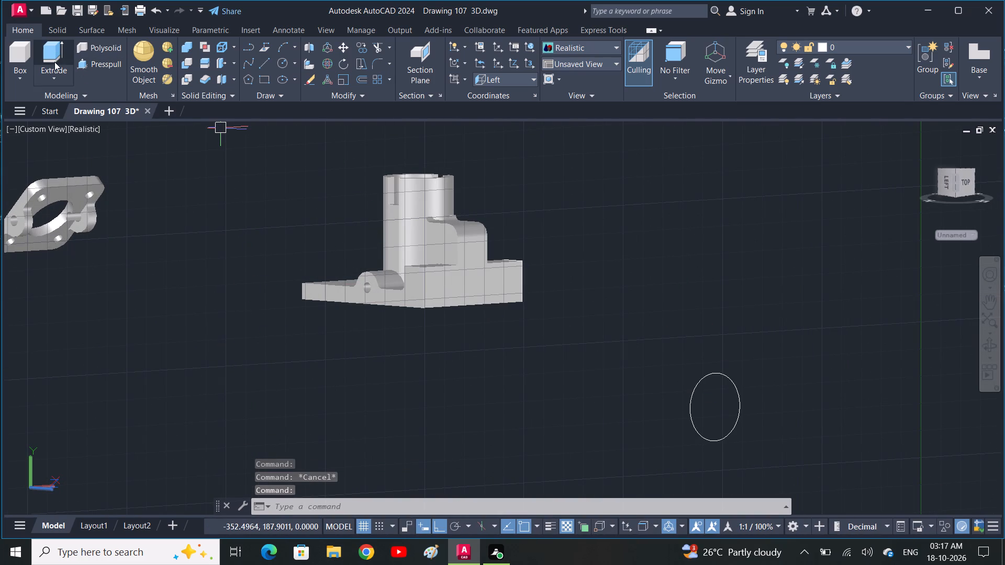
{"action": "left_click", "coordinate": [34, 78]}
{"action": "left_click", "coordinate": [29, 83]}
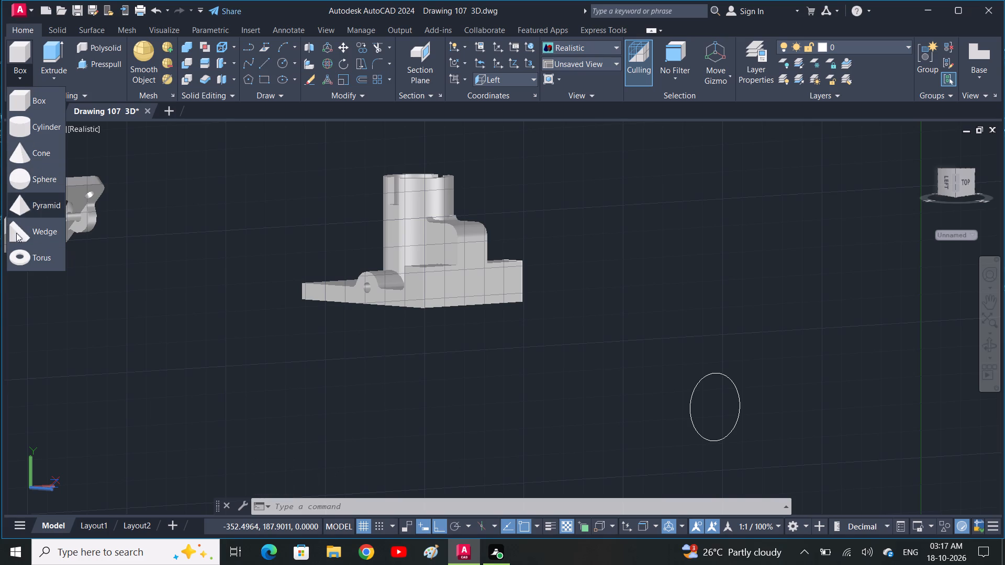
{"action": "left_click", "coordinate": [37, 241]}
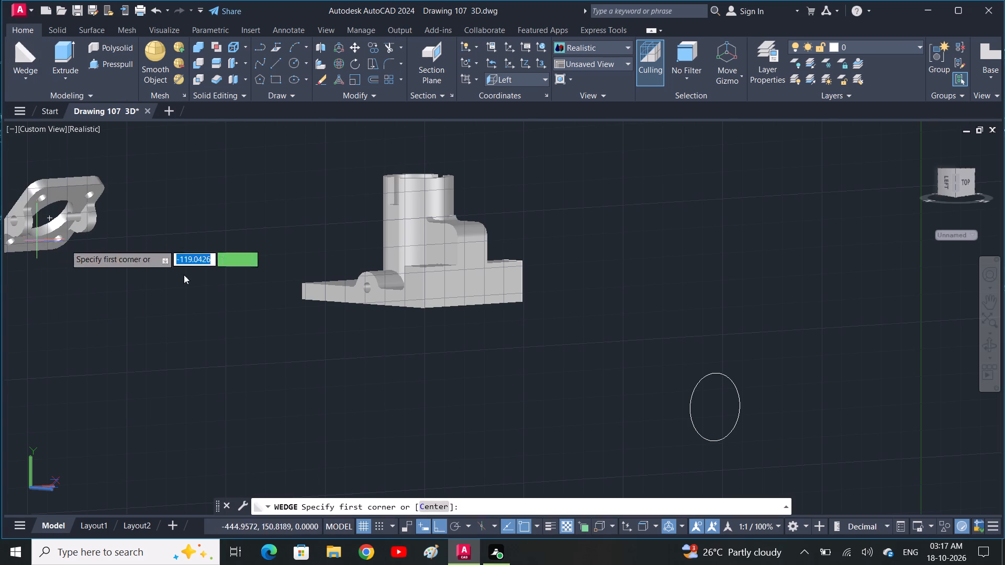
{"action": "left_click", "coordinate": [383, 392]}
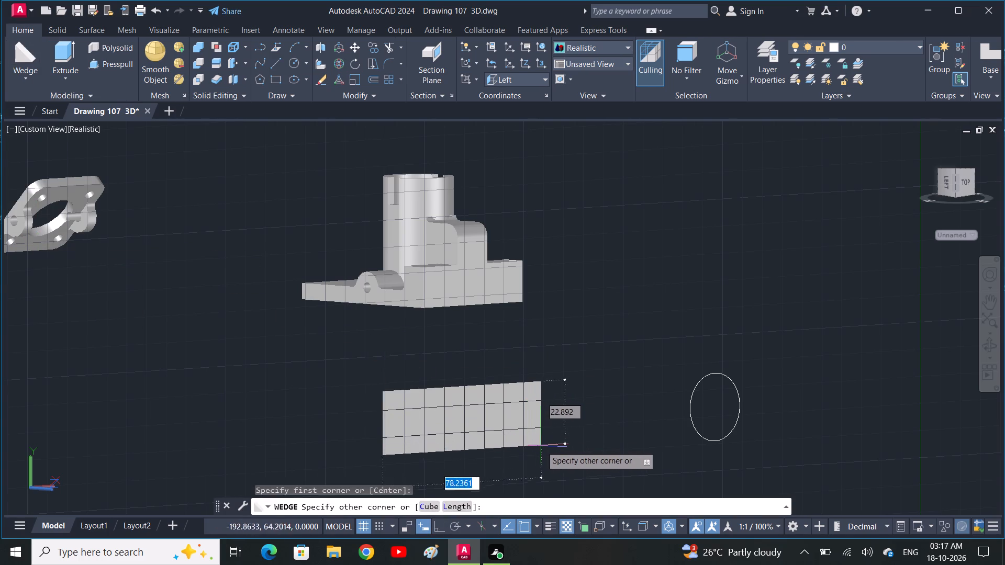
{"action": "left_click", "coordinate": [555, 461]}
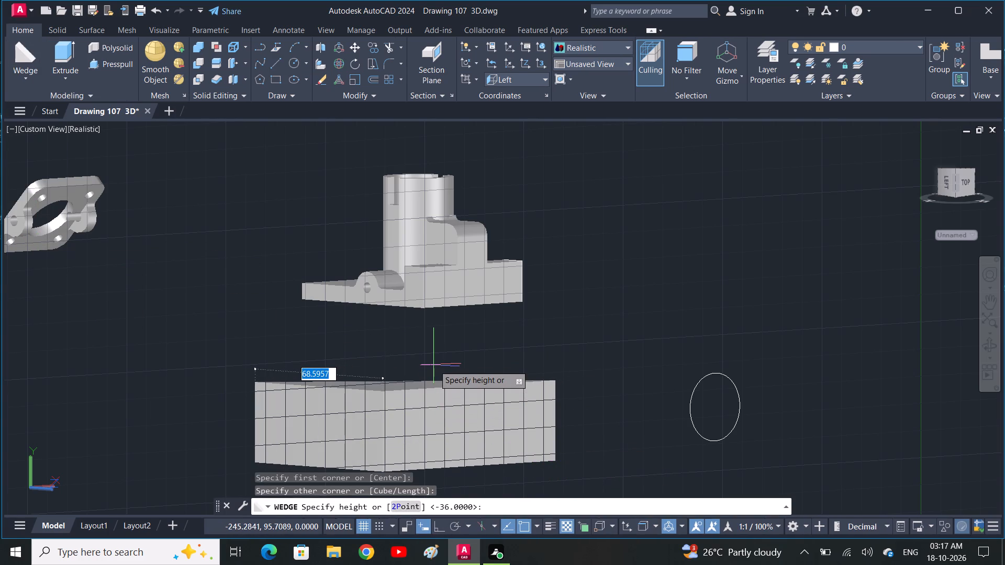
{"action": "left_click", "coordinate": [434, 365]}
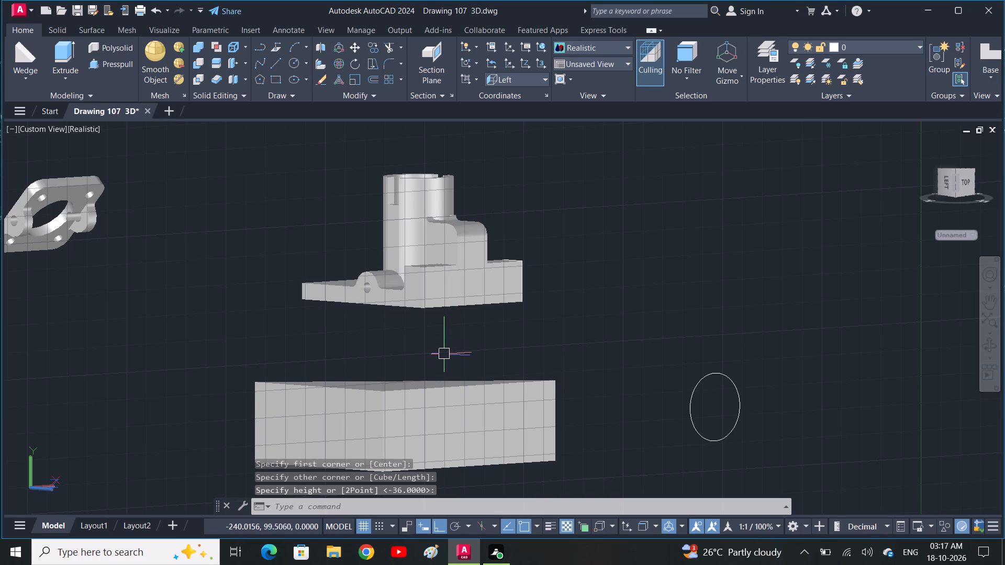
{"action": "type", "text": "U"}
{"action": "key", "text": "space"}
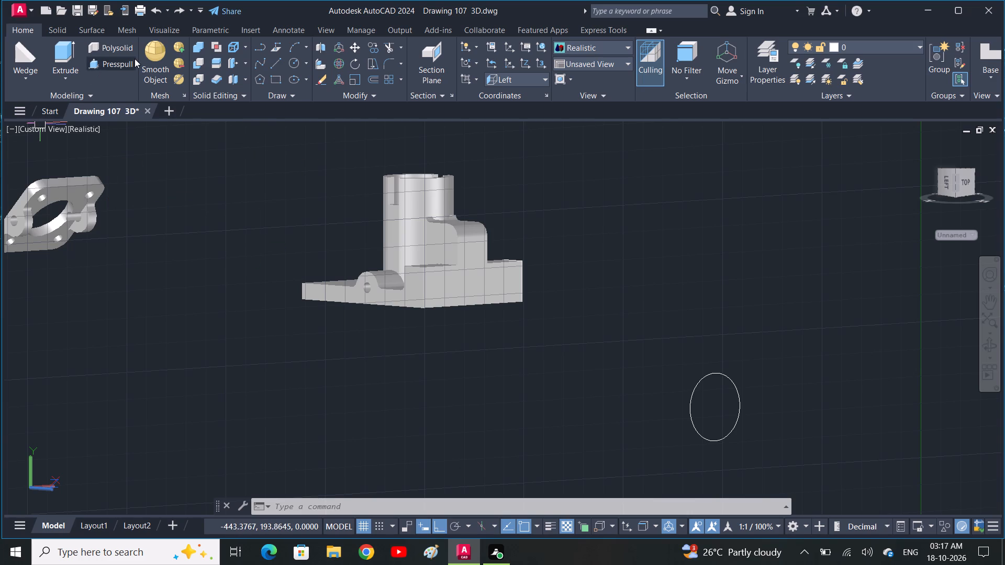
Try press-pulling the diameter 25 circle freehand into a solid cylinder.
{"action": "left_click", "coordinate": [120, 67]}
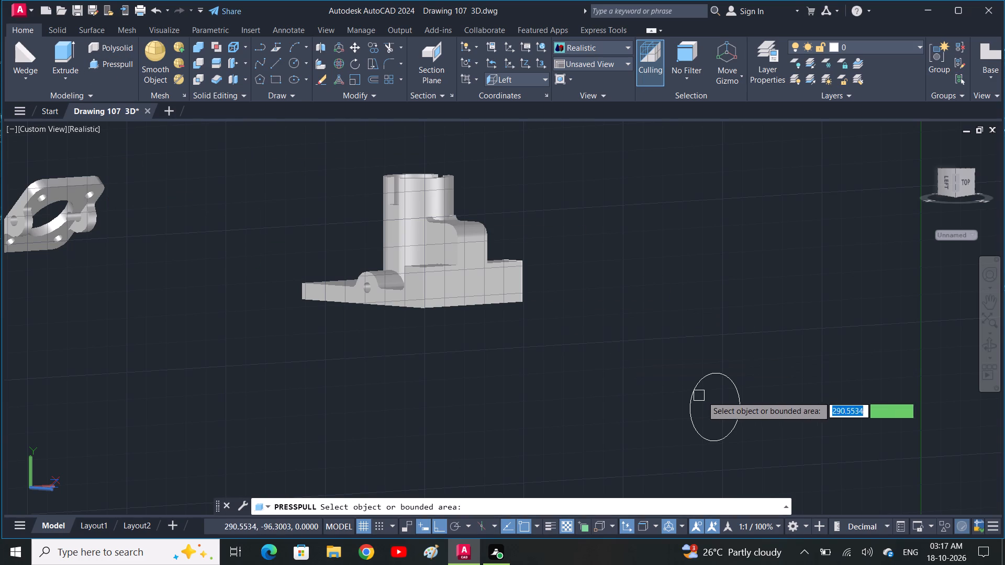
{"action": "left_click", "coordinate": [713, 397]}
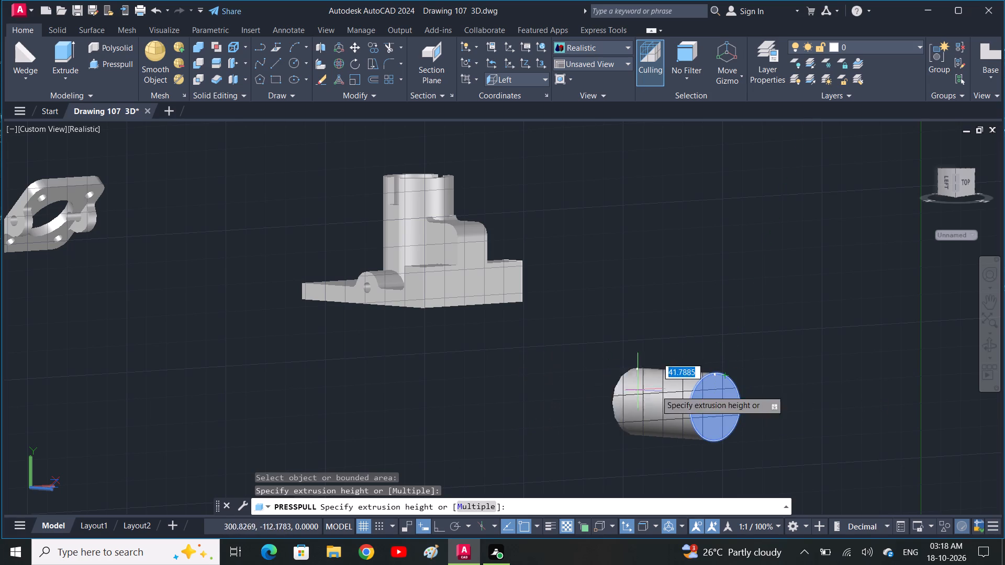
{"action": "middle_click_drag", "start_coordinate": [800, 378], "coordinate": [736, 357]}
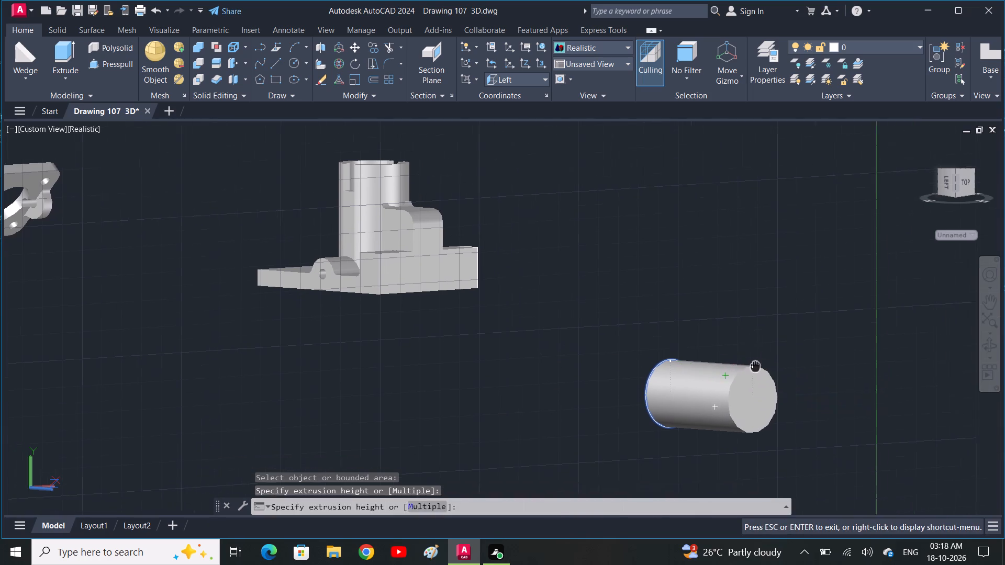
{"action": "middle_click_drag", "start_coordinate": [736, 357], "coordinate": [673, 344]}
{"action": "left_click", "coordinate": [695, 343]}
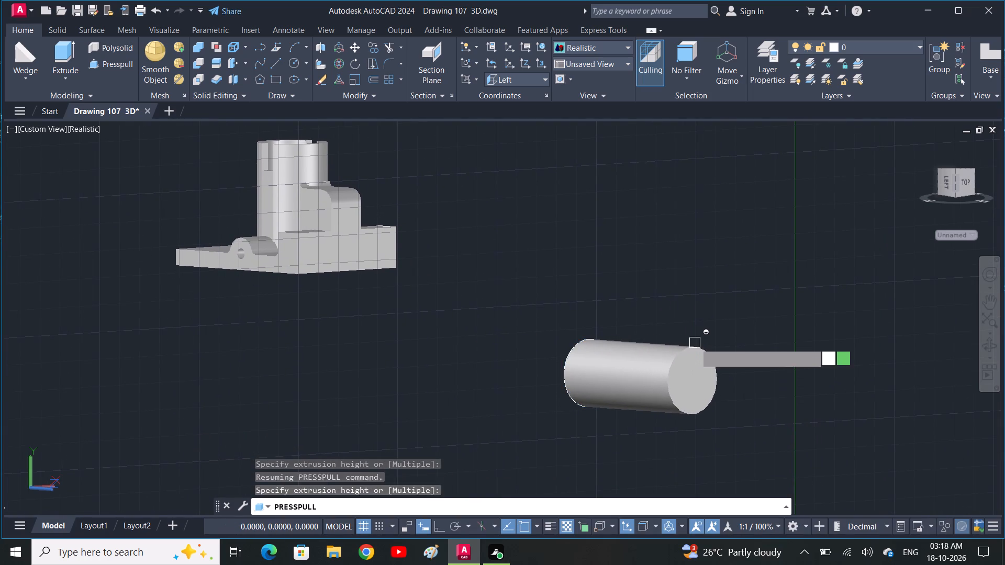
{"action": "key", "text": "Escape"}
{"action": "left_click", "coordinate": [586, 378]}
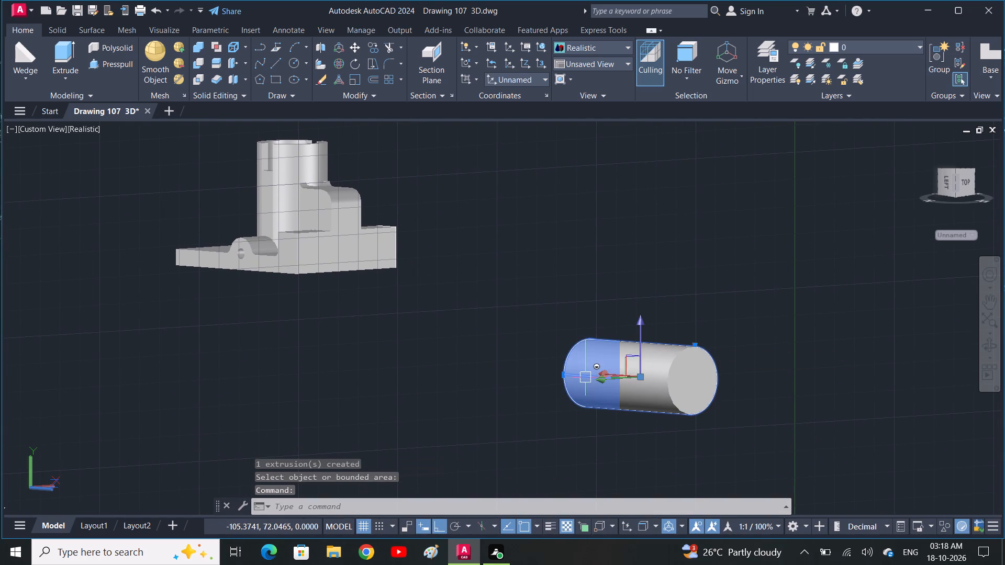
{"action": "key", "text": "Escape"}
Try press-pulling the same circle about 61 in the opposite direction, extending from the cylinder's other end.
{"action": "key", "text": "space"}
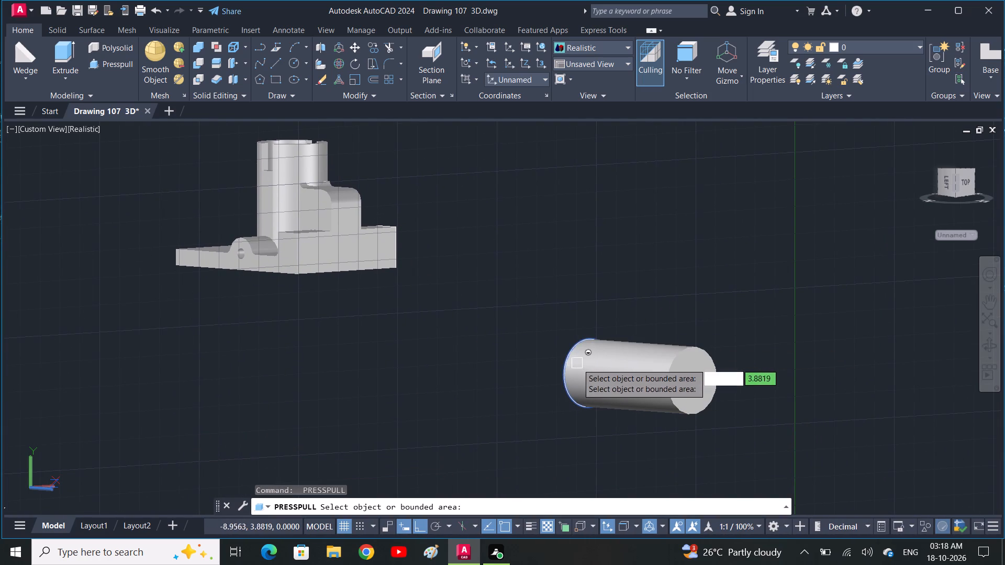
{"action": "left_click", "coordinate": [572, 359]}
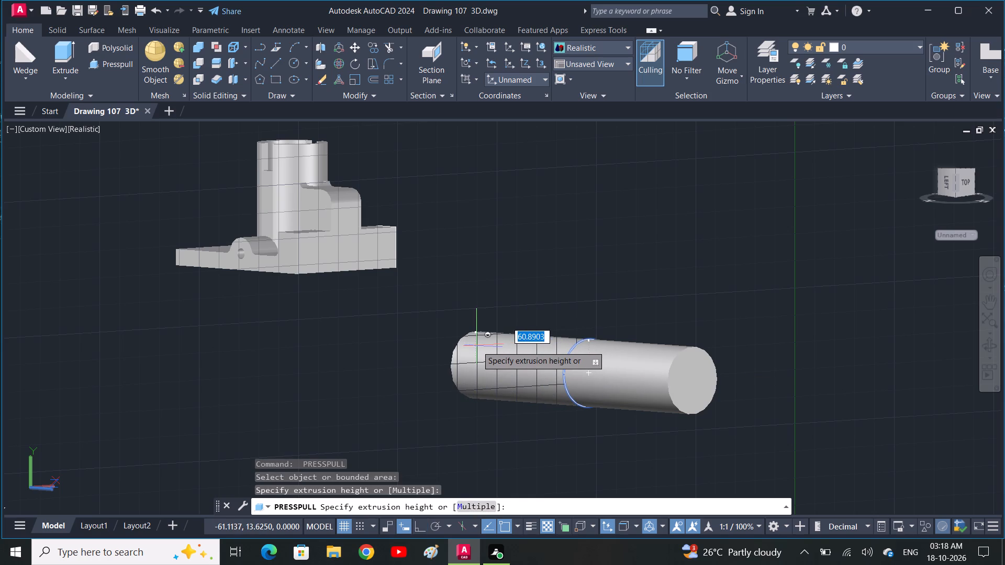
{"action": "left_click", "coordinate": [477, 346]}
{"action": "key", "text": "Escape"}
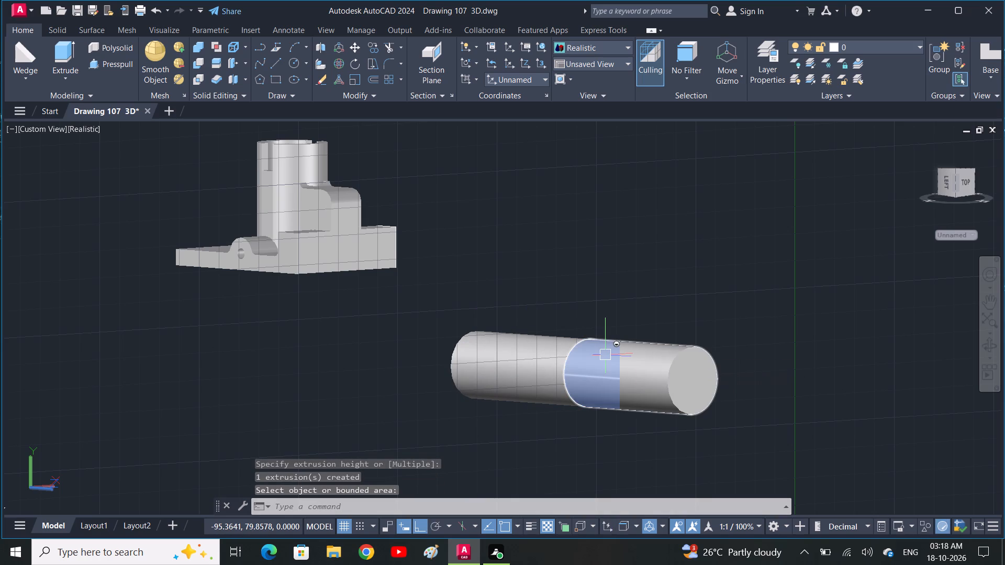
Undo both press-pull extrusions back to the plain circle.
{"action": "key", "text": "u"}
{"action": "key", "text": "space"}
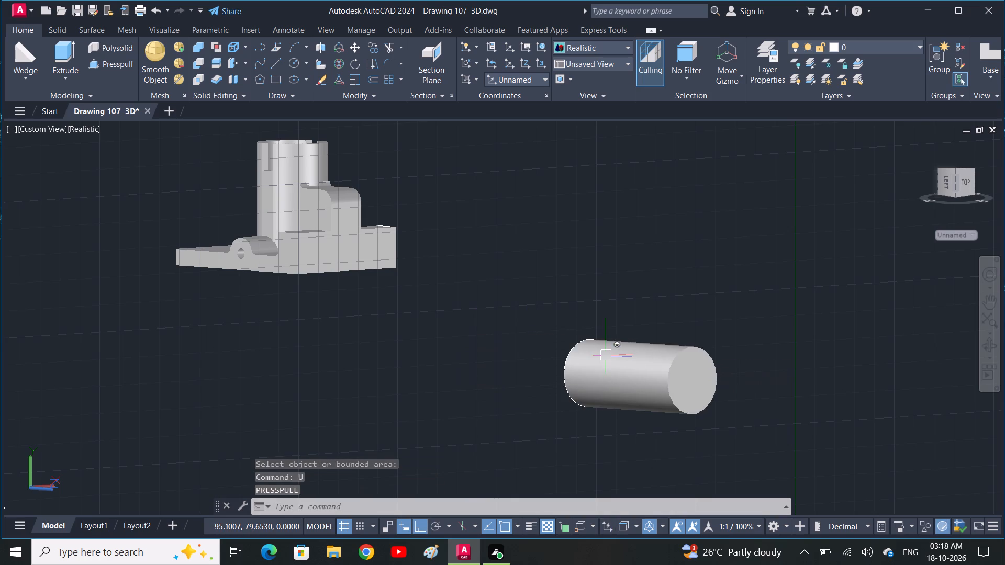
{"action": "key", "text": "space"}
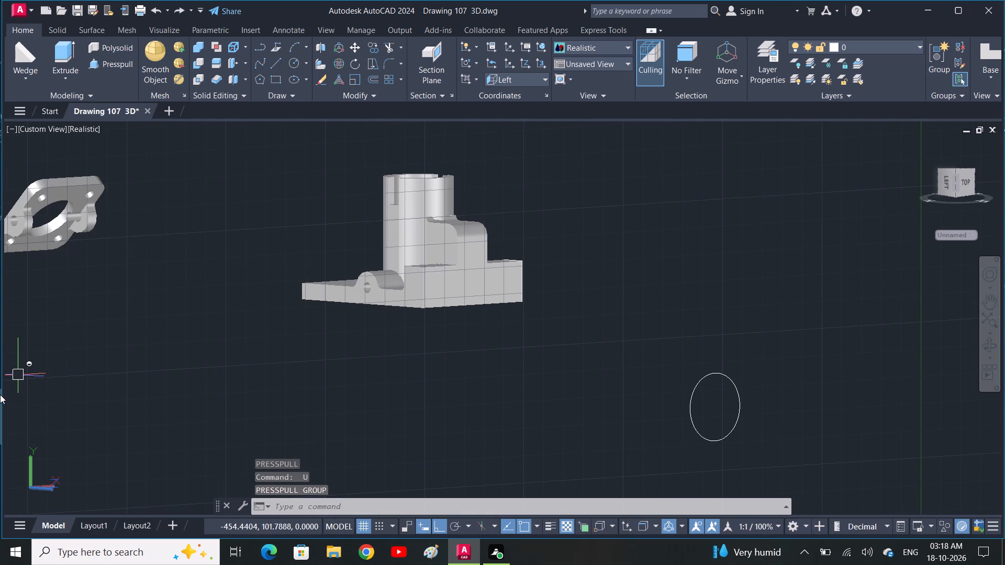
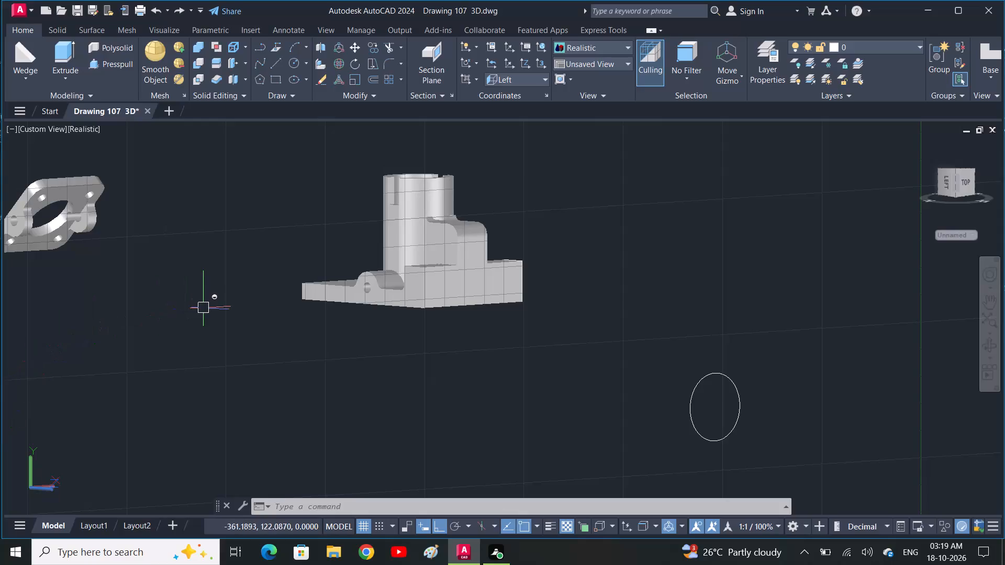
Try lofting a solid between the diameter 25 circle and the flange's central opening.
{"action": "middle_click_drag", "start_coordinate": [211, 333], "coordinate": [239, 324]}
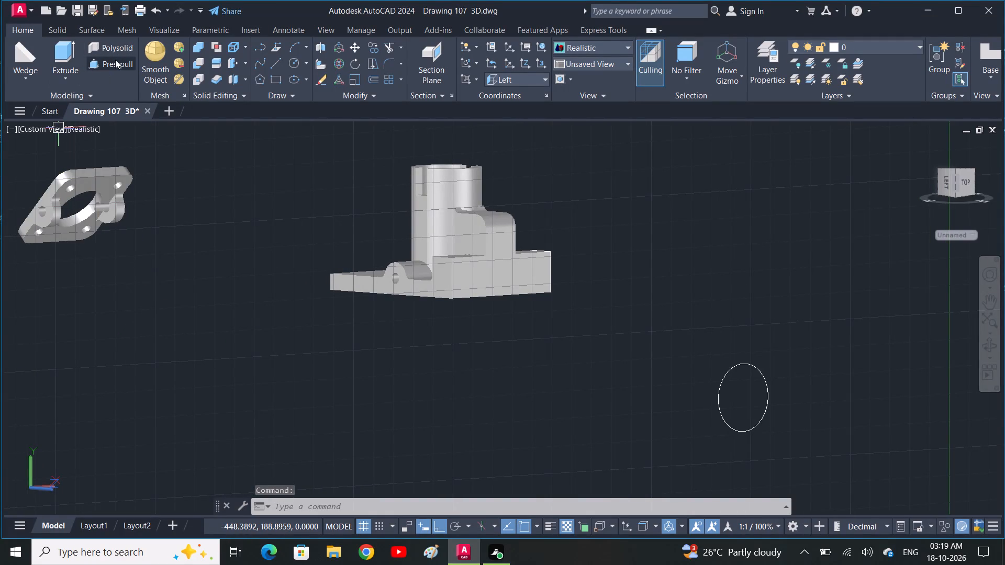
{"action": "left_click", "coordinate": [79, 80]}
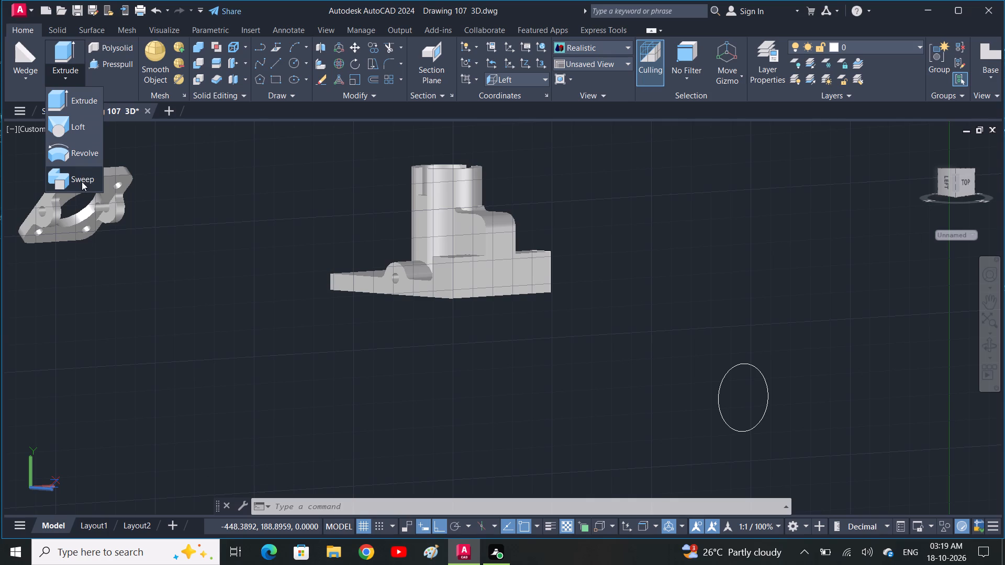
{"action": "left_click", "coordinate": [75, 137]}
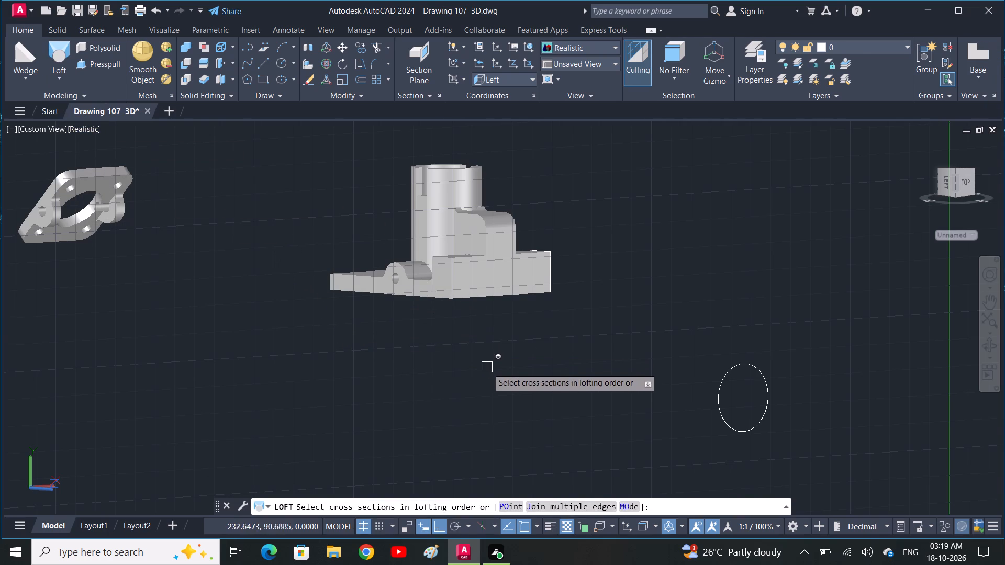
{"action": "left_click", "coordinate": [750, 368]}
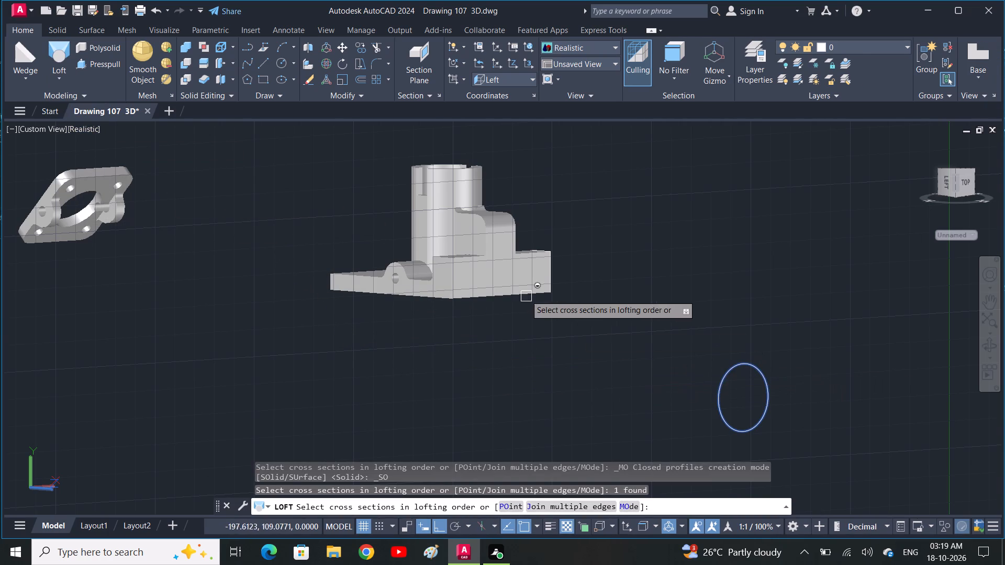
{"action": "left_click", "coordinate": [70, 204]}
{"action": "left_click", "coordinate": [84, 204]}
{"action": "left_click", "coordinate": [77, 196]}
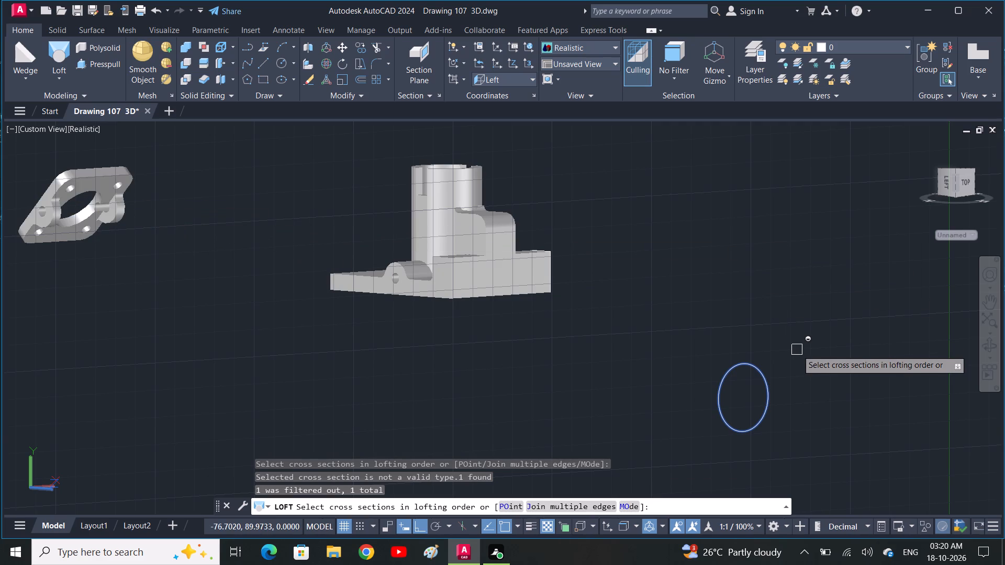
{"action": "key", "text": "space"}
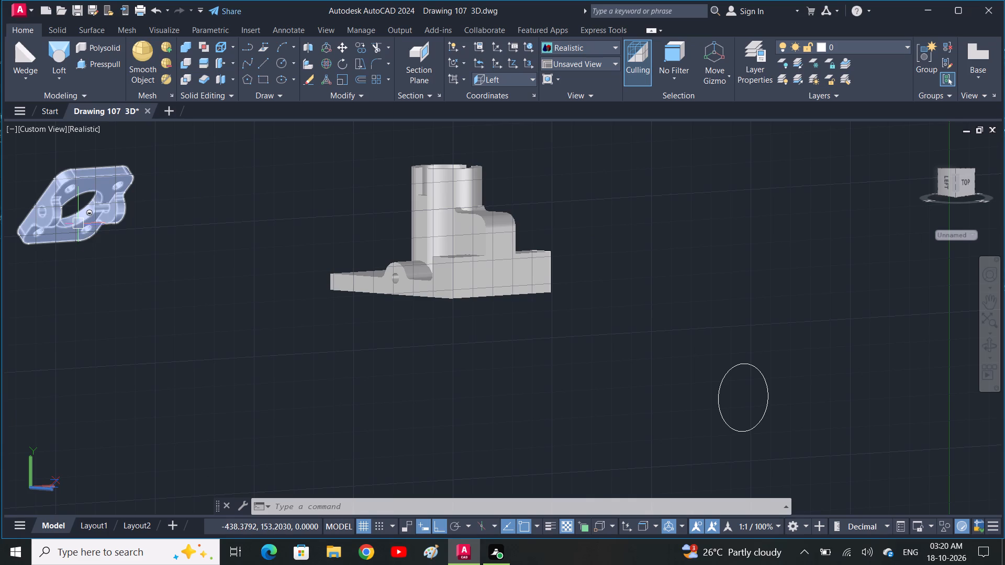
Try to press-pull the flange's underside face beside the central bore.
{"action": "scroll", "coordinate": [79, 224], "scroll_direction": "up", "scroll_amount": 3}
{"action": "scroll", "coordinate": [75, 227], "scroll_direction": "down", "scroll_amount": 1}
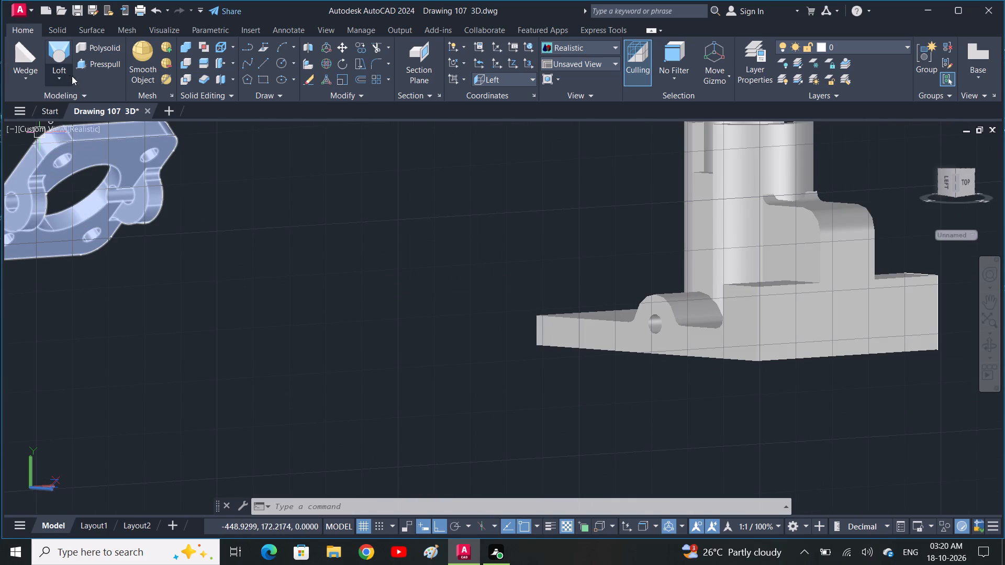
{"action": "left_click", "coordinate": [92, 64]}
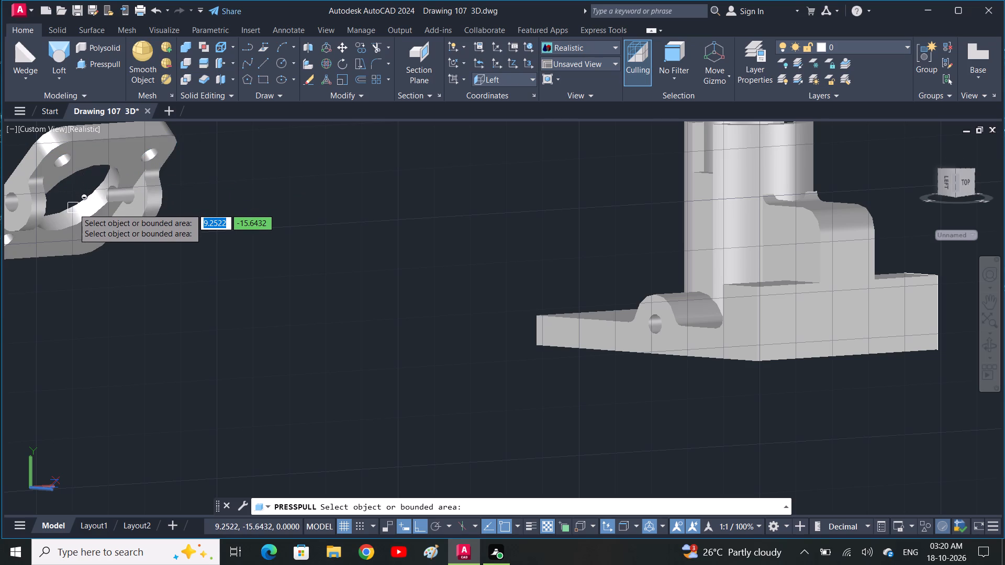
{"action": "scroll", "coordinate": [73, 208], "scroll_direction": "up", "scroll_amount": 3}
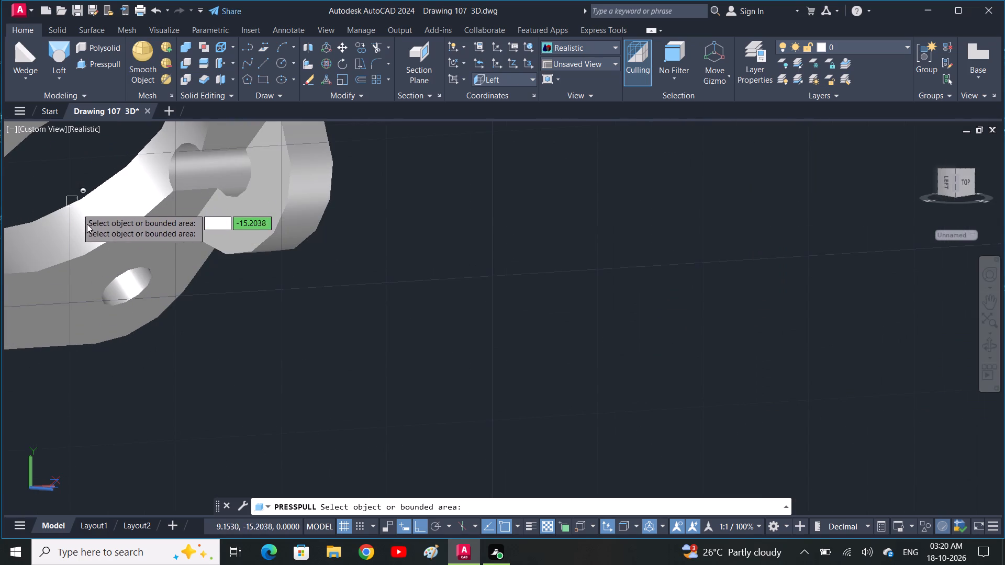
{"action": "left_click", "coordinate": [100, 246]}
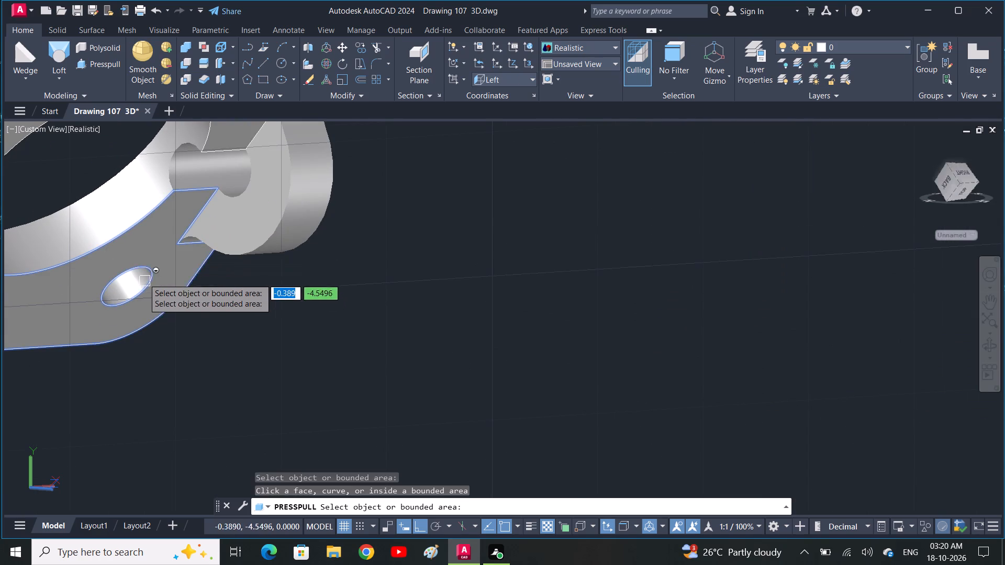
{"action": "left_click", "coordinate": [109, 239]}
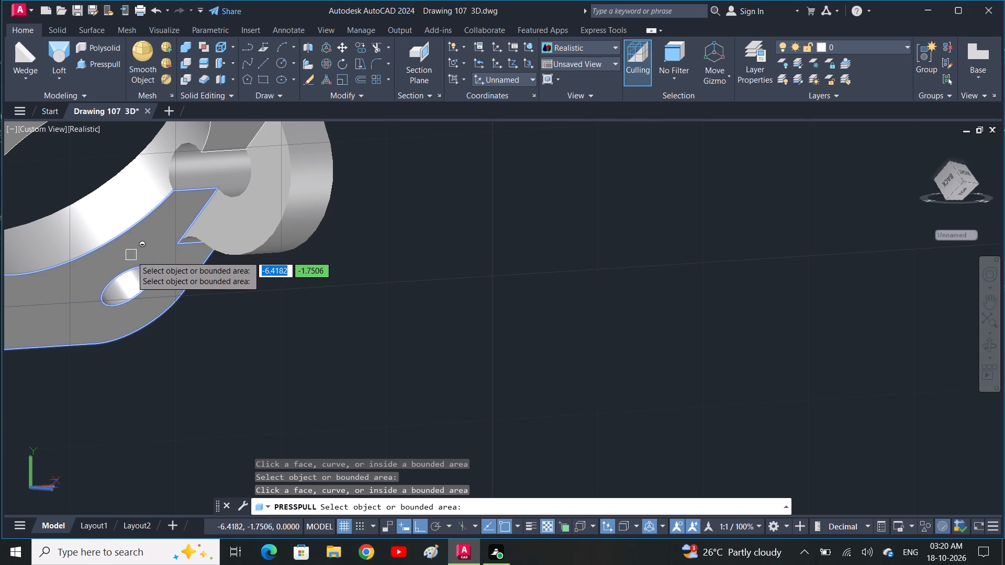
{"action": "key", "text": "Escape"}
Examine the flange, base and circle from several angles and in the Back, Top and Right preset views.
{"action": "scroll", "coordinate": [131, 256], "scroll_direction": "down", "scroll_amount": 2}
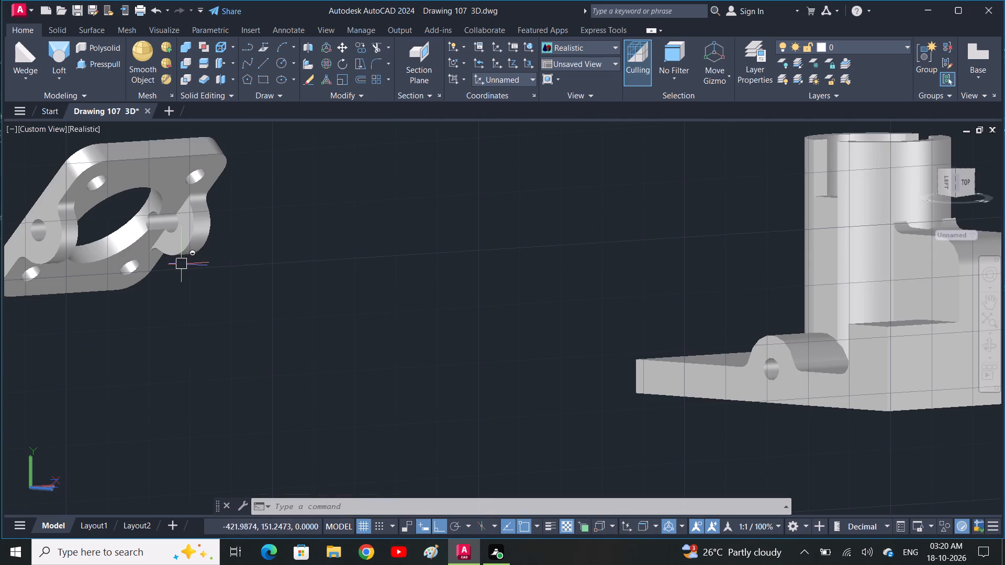
{"action": "middle_click_drag", "start_coordinate": [180, 273], "coordinate": [318, 321], "text": "shift"}
{"action": "scroll", "coordinate": [372, 325], "scroll_direction": "down", "scroll_amount": 1}
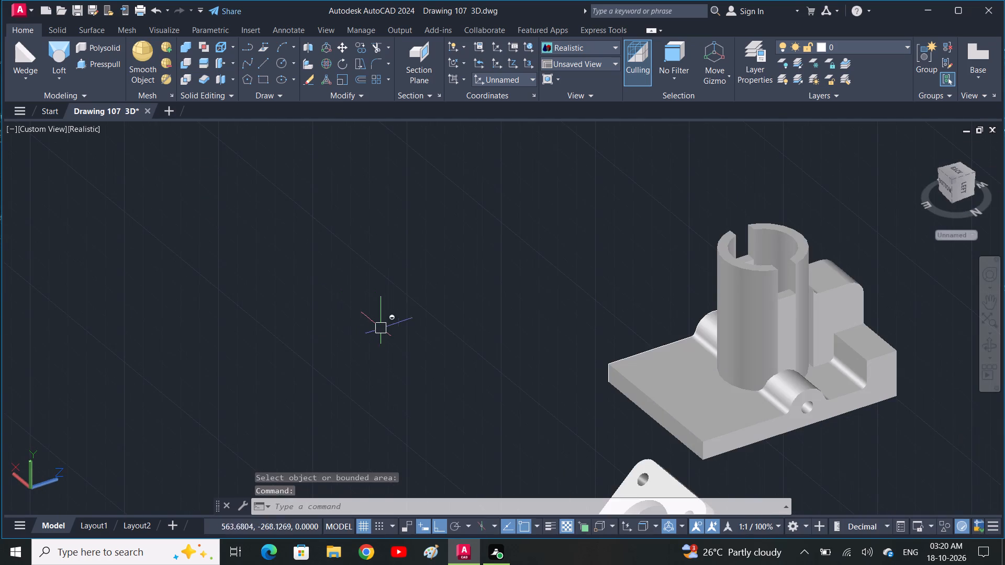
{"action": "middle_click_drag", "start_coordinate": [393, 333], "coordinate": [96, 302]}
{"action": "middle_click_drag", "start_coordinate": [406, 350], "coordinate": [445, 233], "text": "shift"}
{"action": "middle_click_drag", "start_coordinate": [445, 233], "coordinate": [477, 282], "text": "shift"}
{"action": "scroll", "coordinate": [446, 235], "scroll_direction": "down", "scroll_amount": 1, "text": "shift"}
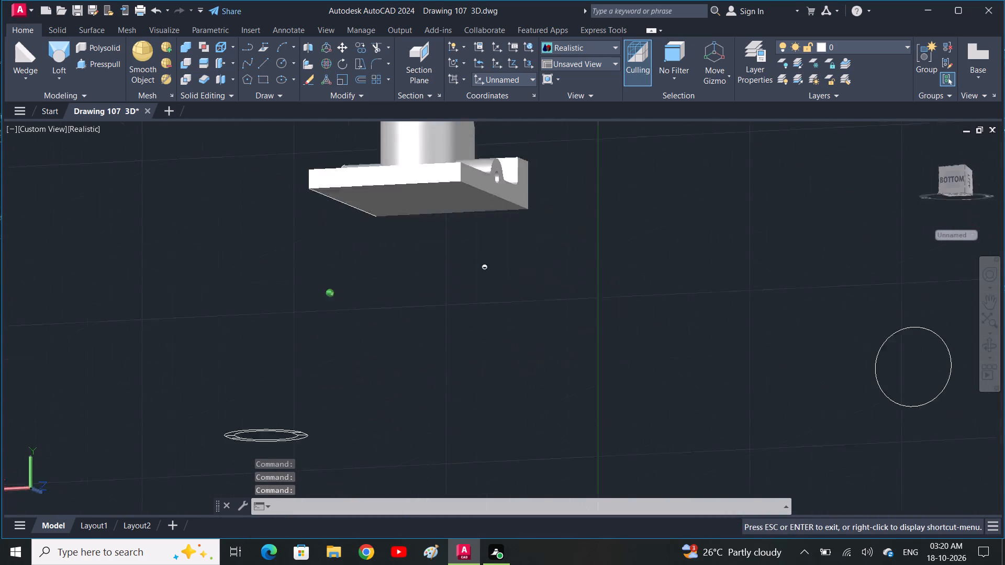
{"action": "middle_click_drag", "start_coordinate": [477, 282], "coordinate": [476, 404], "text": "shift"}
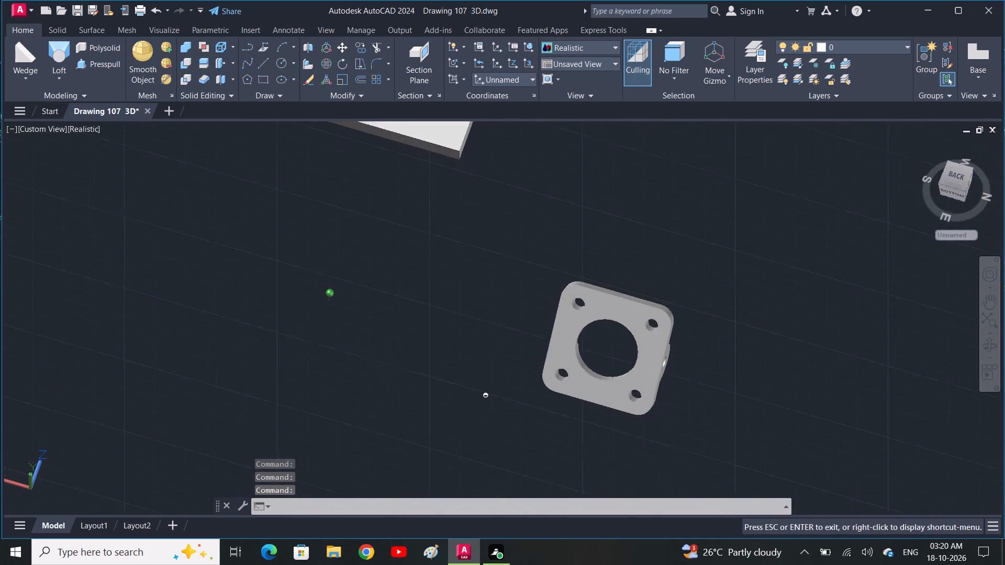
{"action": "middle_click_drag", "start_coordinate": [476, 404], "coordinate": [492, 379], "text": "shift"}
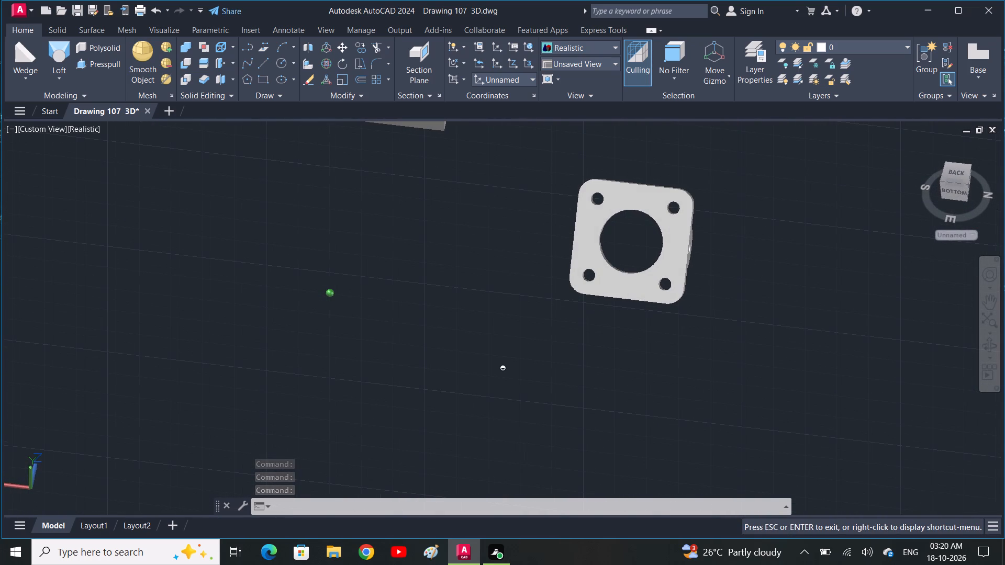
{"action": "middle_click_drag", "start_coordinate": [492, 379], "coordinate": [493, 378], "text": "shift"}
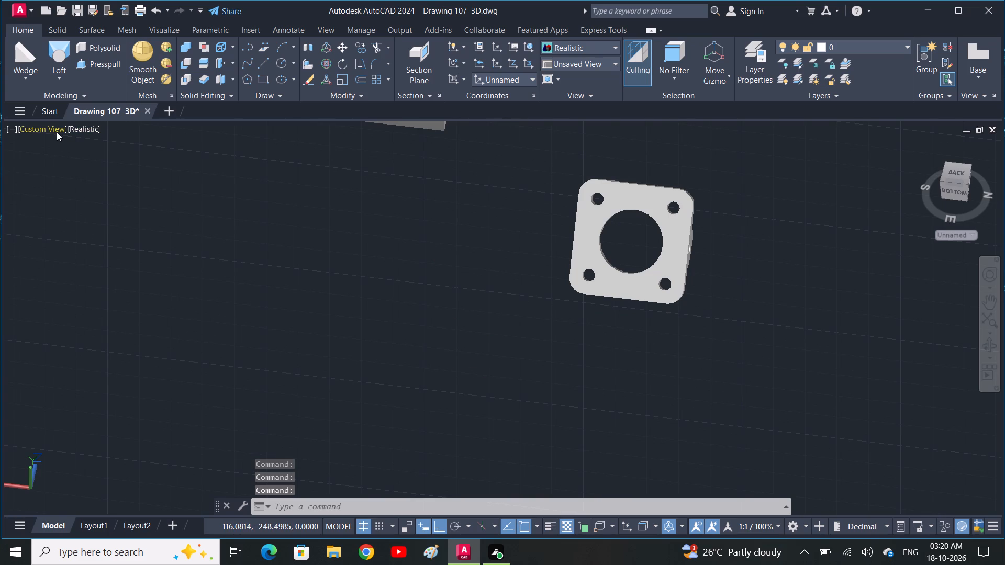
{"action": "left_click", "coordinate": [57, 132]}
{"action": "left_click", "coordinate": [95, 220]}
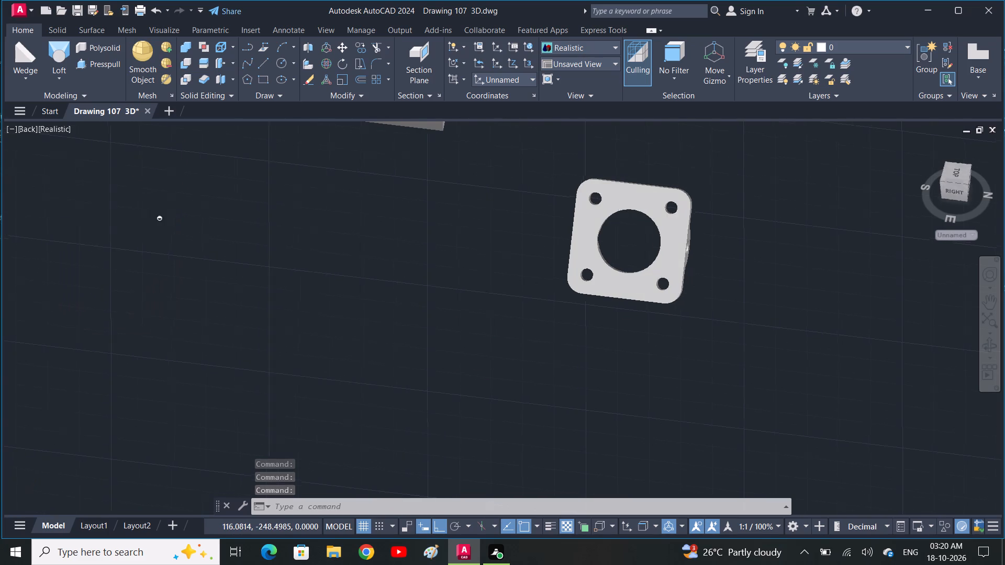
{"action": "left_click", "coordinate": [27, 130]}
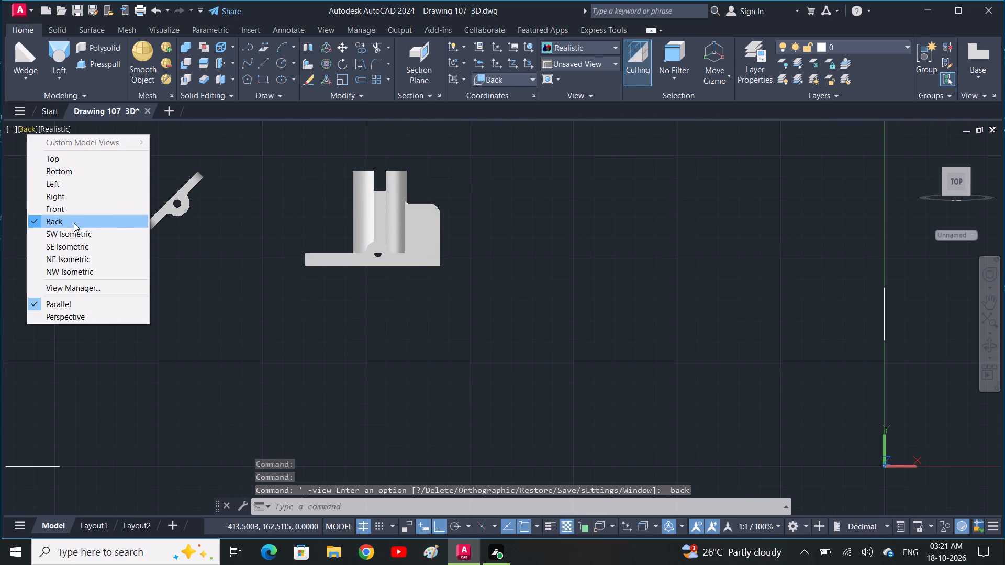
{"action": "left_click", "coordinate": [79, 161]}
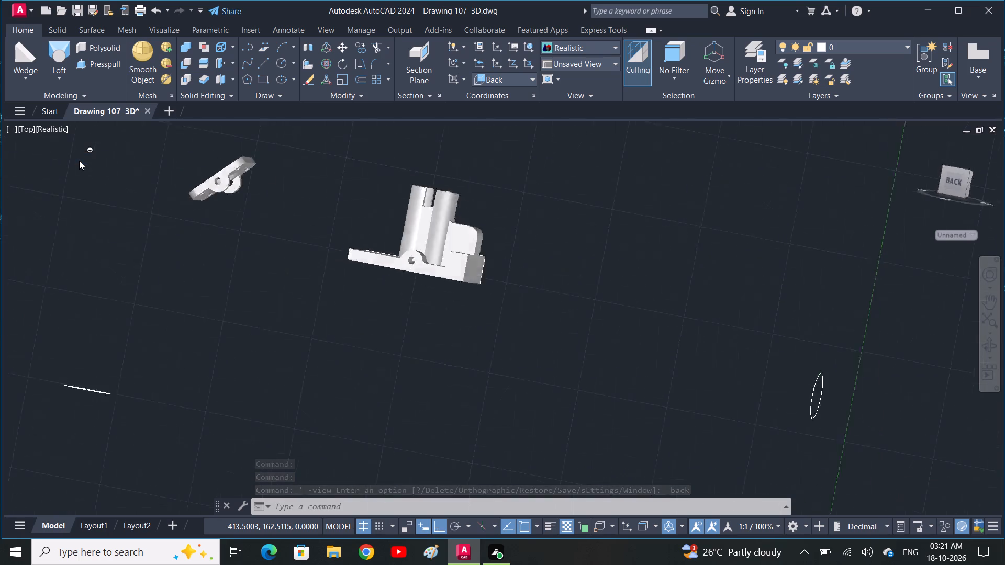
{"action": "left_click", "coordinate": [26, 130]}
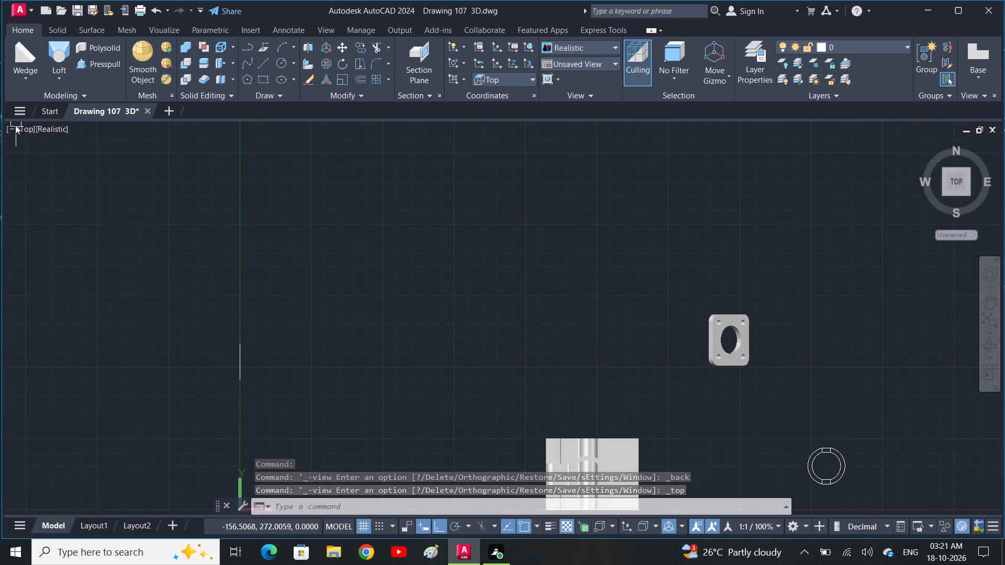
{"action": "left_click", "coordinate": [15, 128]}
{"action": "left_click", "coordinate": [22, 128]}
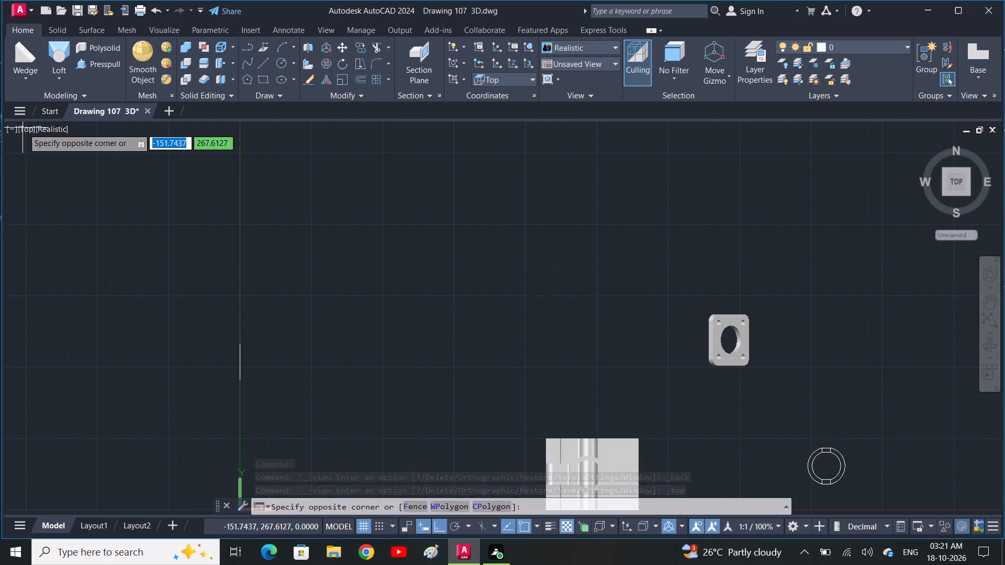
{"action": "key", "text": "Escape"}
{"action": "left_click", "coordinate": [23, 128]}
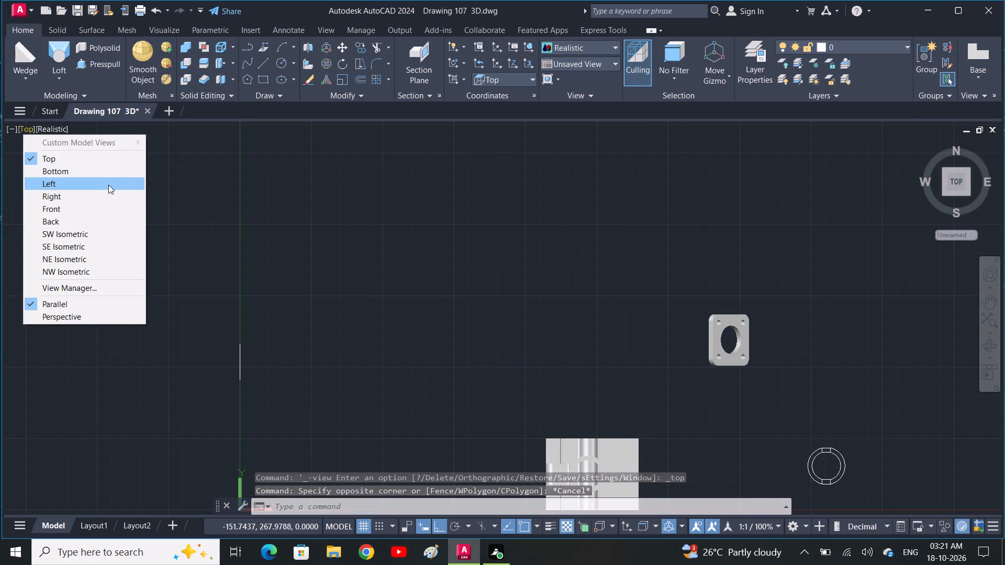
{"action": "left_click", "coordinate": [98, 197]}
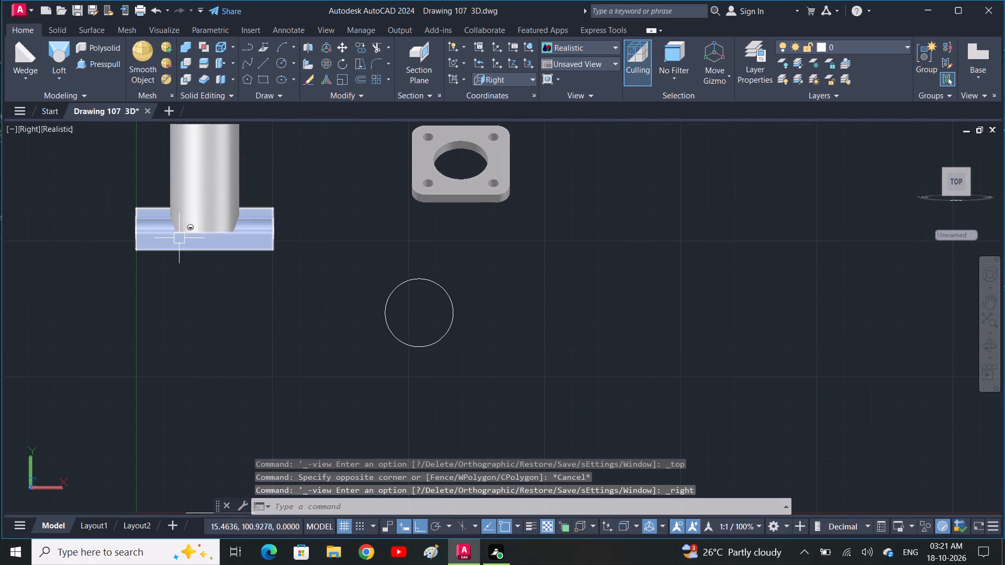
{"action": "middle_click_drag", "start_coordinate": [184, 225], "coordinate": [201, 306]}
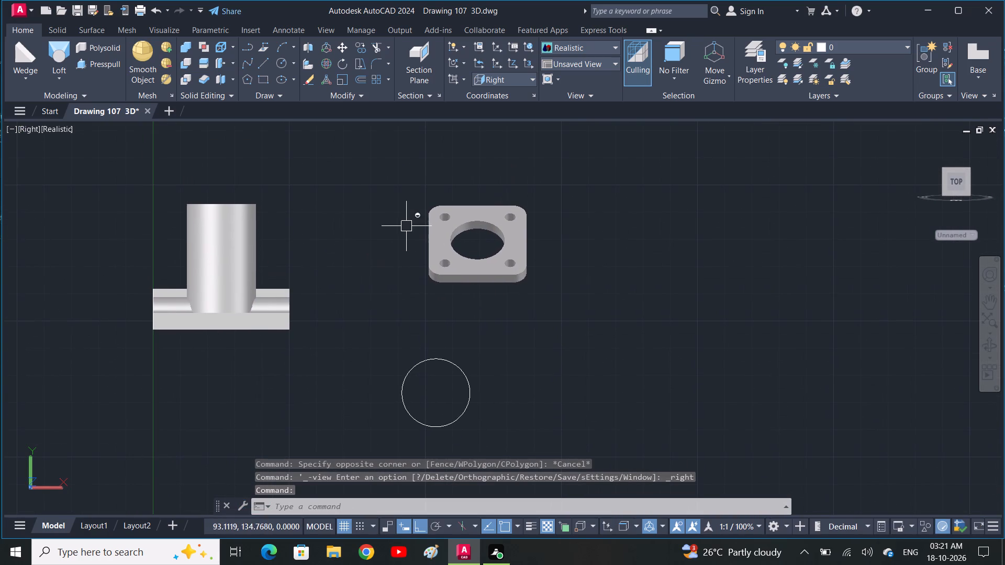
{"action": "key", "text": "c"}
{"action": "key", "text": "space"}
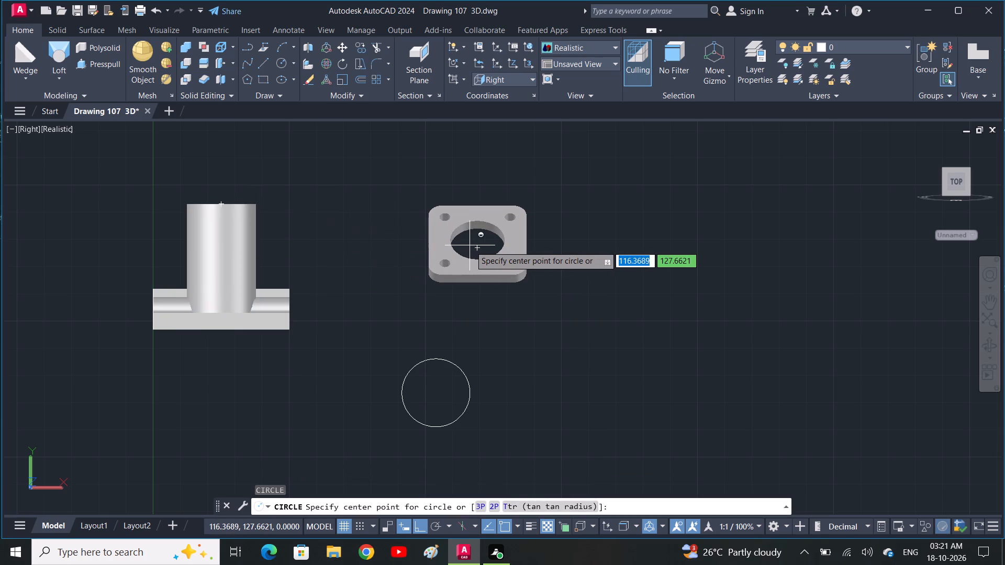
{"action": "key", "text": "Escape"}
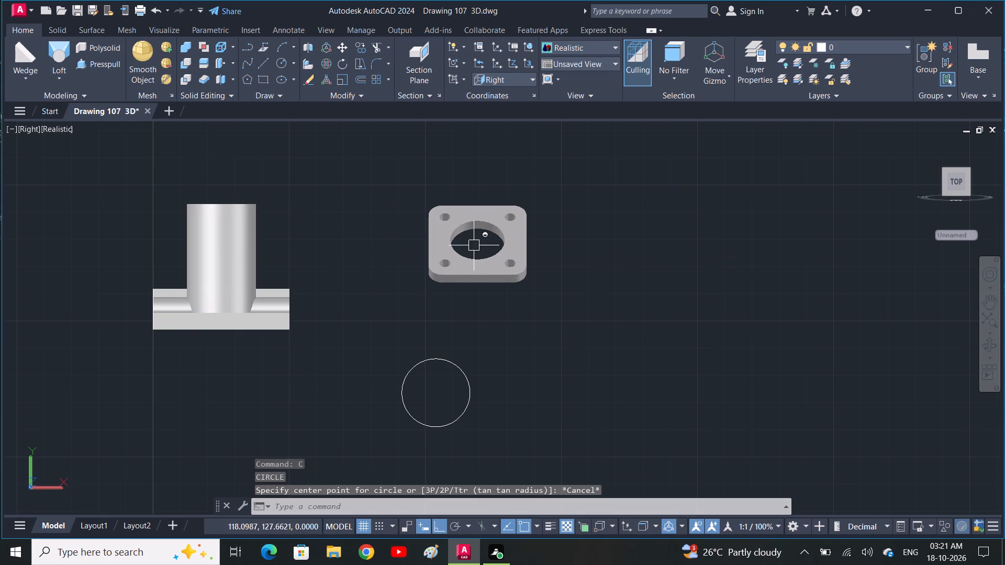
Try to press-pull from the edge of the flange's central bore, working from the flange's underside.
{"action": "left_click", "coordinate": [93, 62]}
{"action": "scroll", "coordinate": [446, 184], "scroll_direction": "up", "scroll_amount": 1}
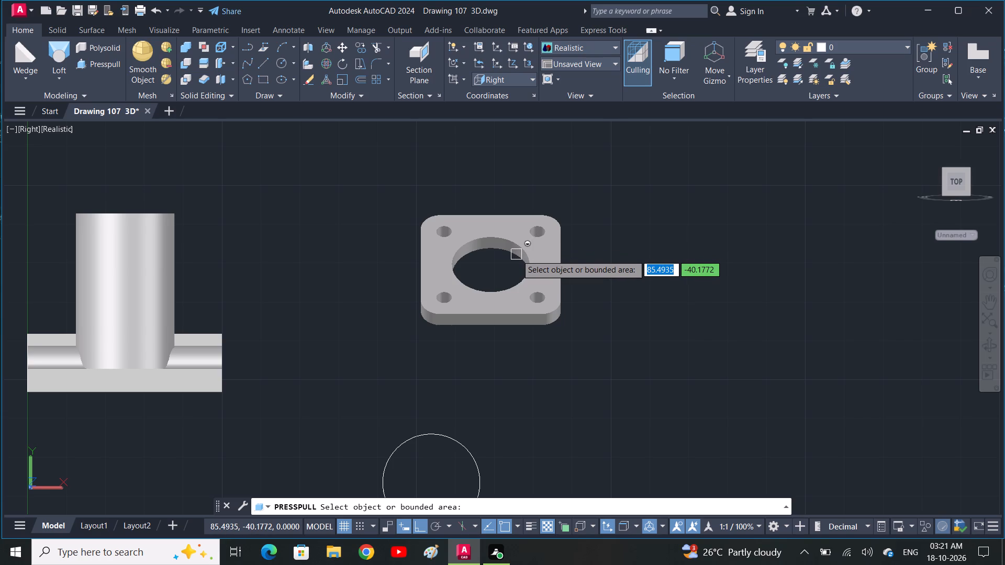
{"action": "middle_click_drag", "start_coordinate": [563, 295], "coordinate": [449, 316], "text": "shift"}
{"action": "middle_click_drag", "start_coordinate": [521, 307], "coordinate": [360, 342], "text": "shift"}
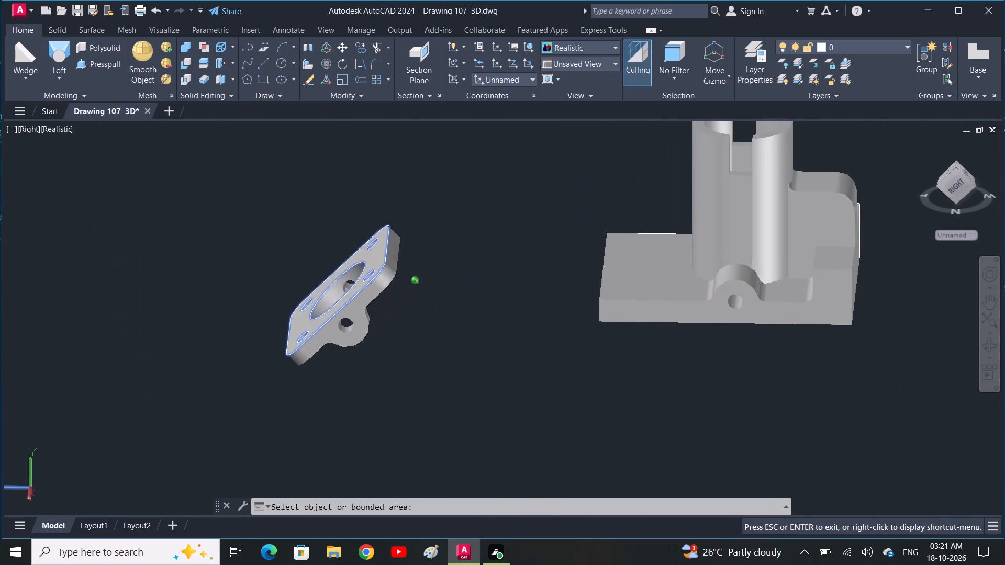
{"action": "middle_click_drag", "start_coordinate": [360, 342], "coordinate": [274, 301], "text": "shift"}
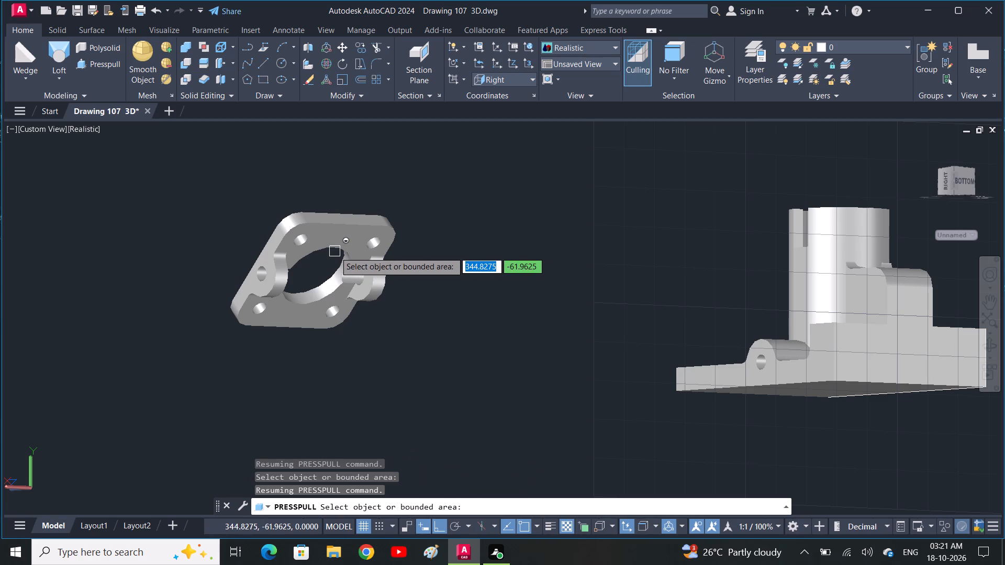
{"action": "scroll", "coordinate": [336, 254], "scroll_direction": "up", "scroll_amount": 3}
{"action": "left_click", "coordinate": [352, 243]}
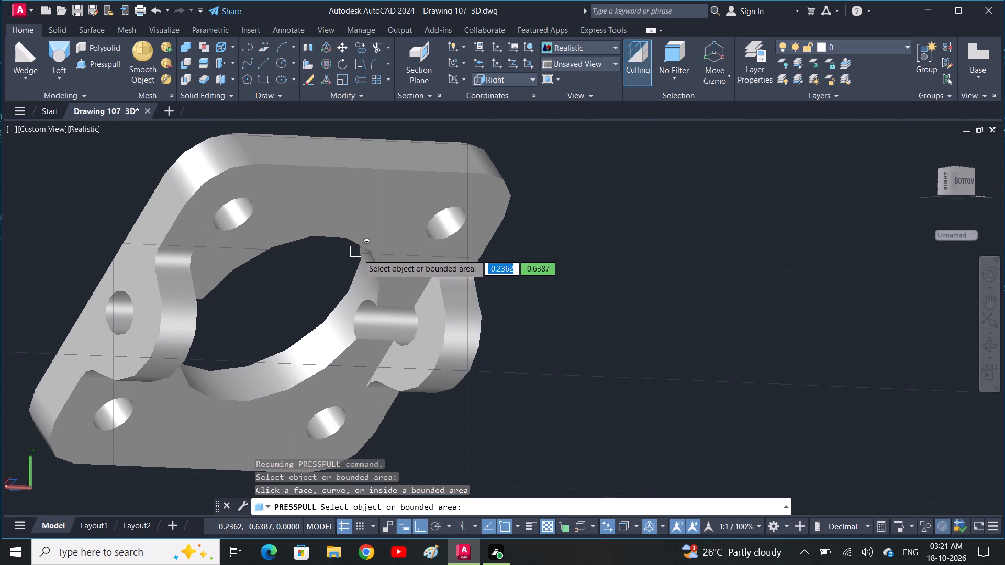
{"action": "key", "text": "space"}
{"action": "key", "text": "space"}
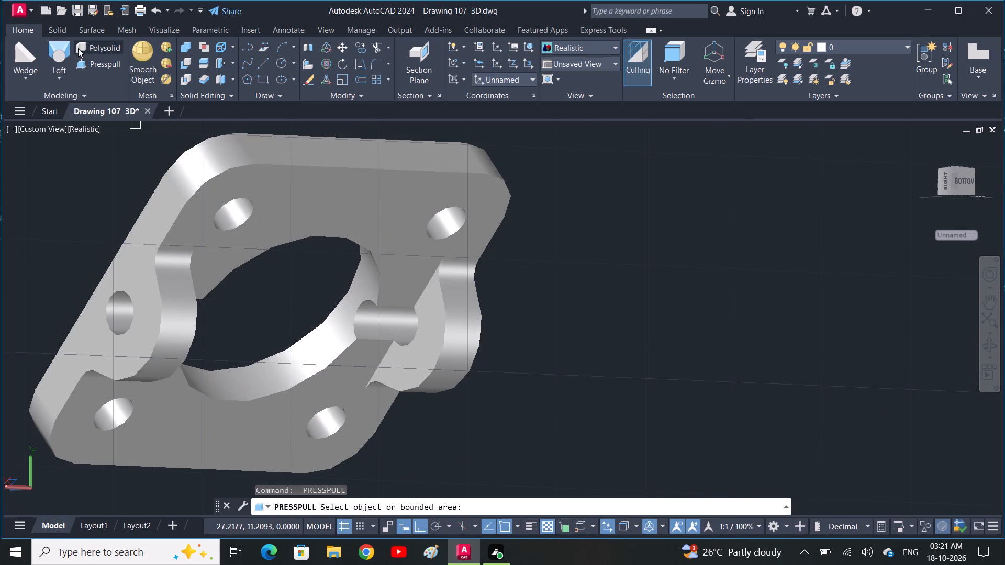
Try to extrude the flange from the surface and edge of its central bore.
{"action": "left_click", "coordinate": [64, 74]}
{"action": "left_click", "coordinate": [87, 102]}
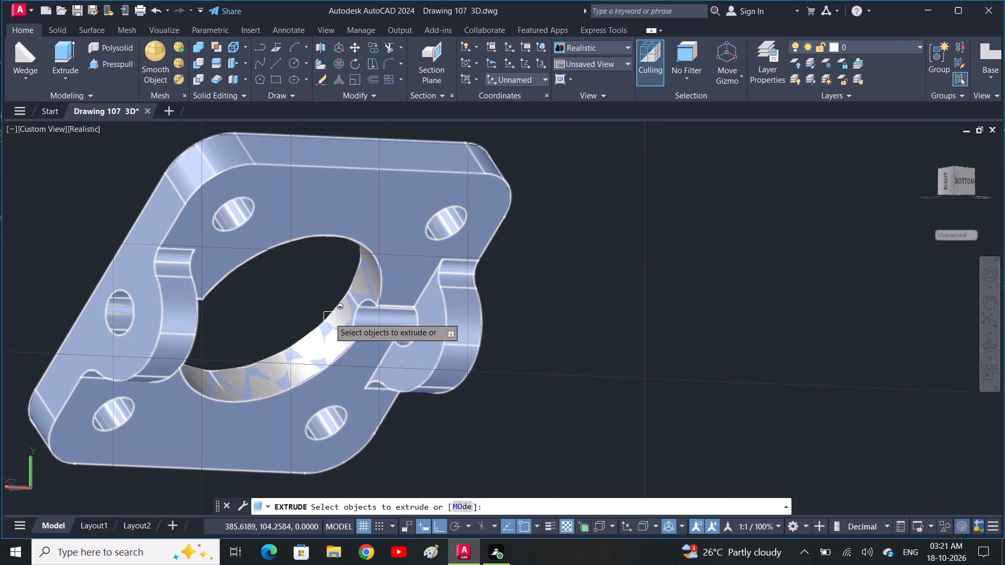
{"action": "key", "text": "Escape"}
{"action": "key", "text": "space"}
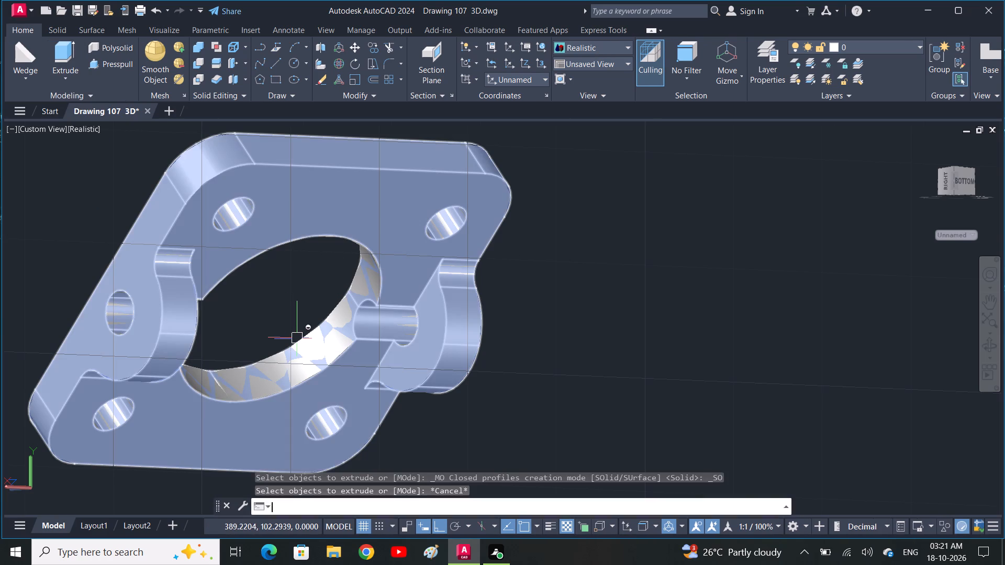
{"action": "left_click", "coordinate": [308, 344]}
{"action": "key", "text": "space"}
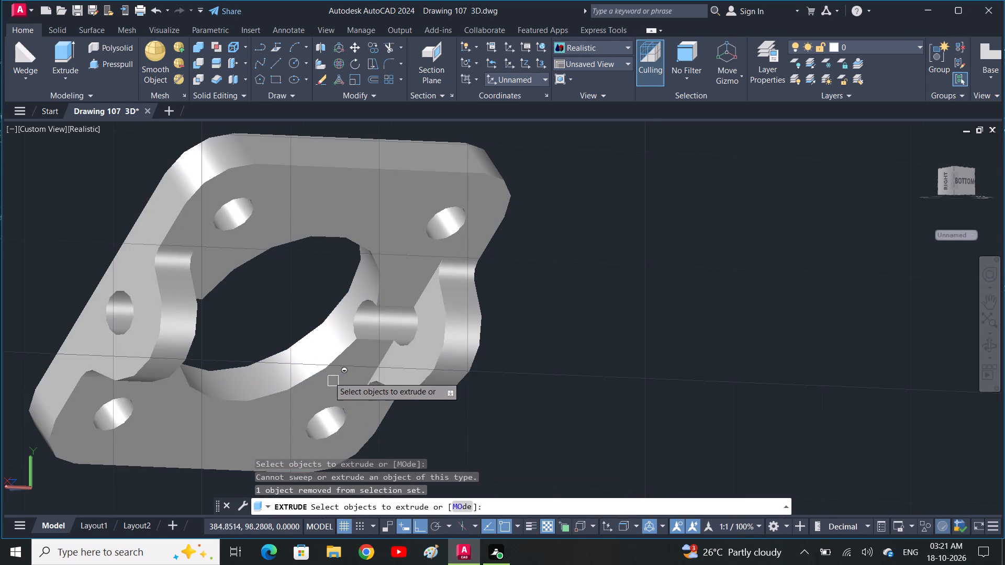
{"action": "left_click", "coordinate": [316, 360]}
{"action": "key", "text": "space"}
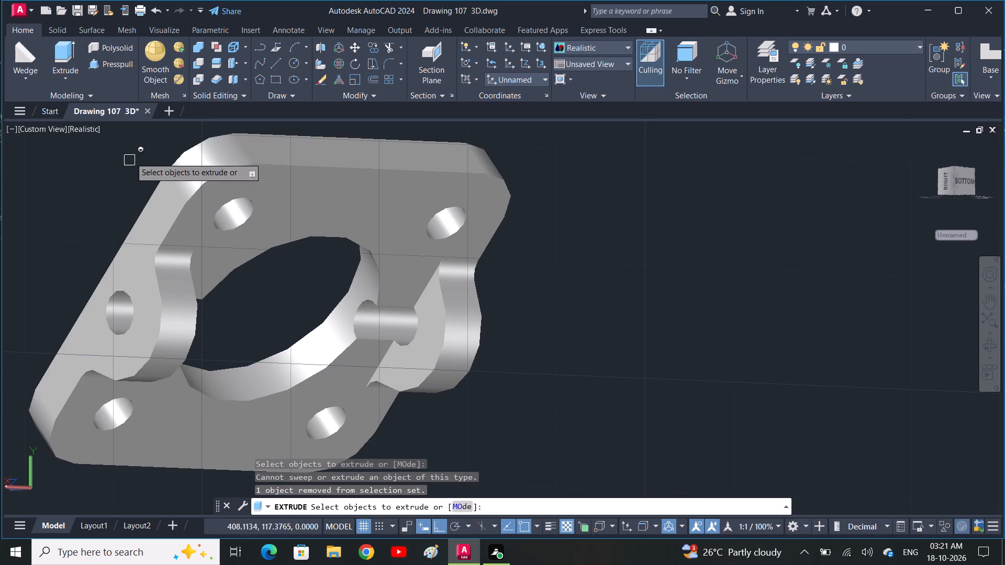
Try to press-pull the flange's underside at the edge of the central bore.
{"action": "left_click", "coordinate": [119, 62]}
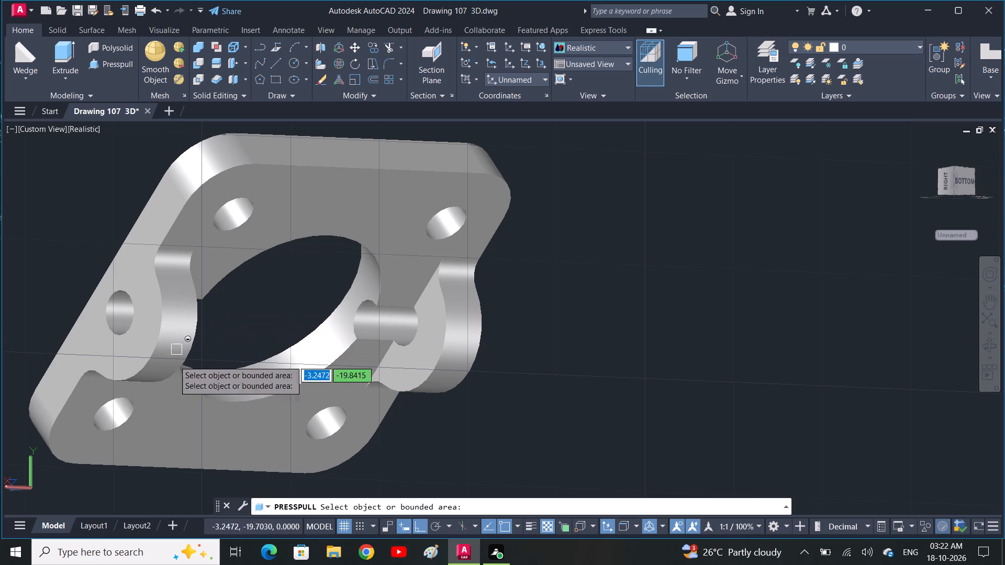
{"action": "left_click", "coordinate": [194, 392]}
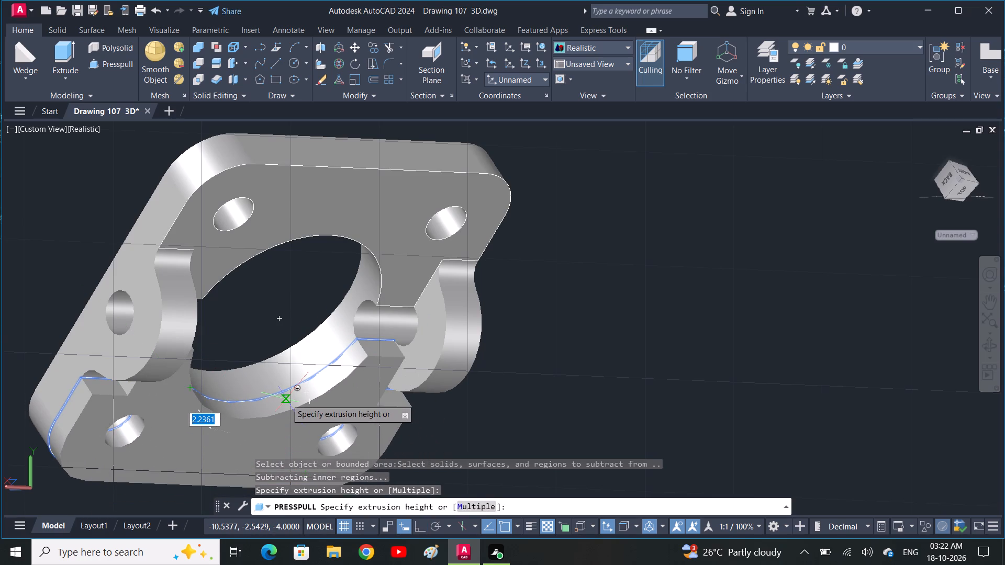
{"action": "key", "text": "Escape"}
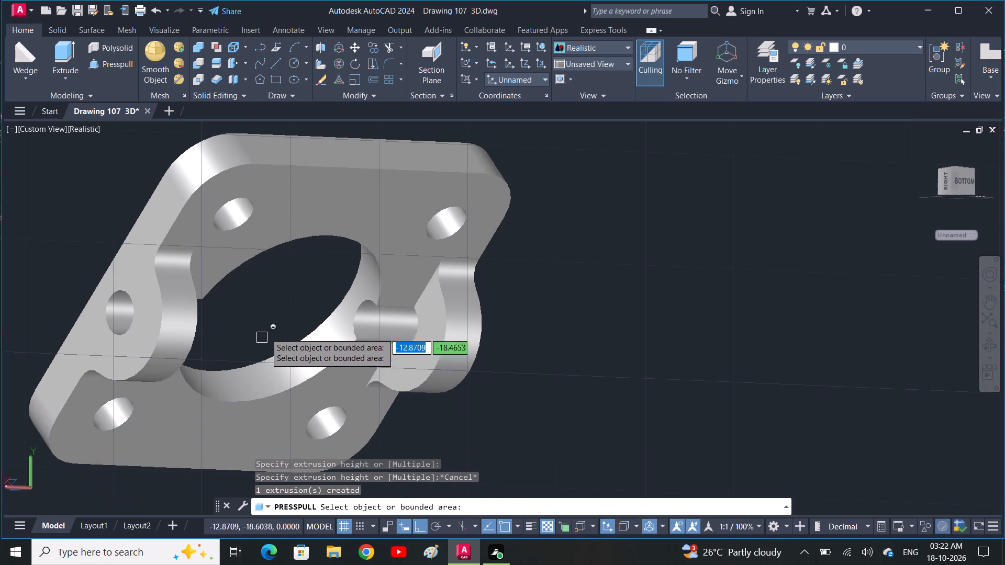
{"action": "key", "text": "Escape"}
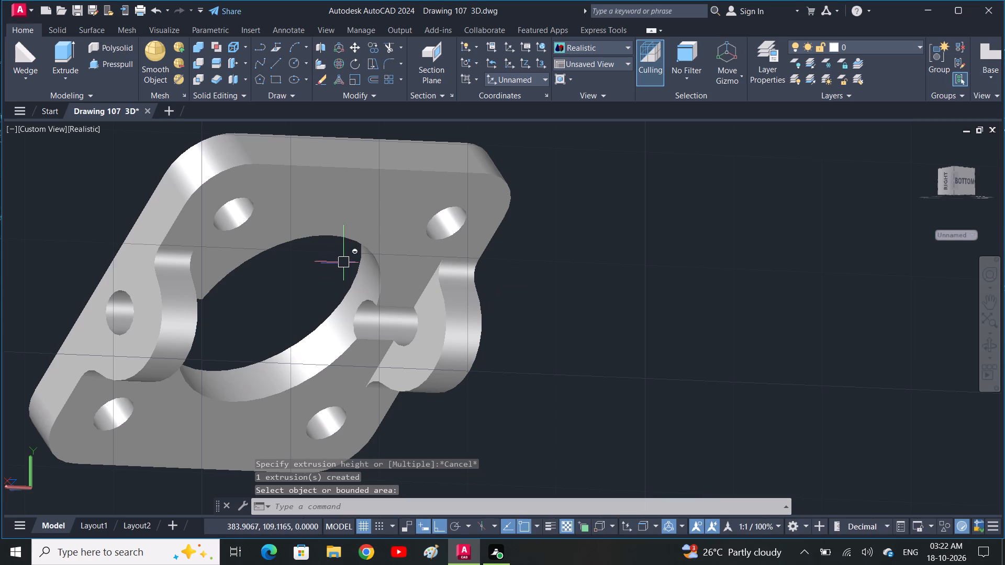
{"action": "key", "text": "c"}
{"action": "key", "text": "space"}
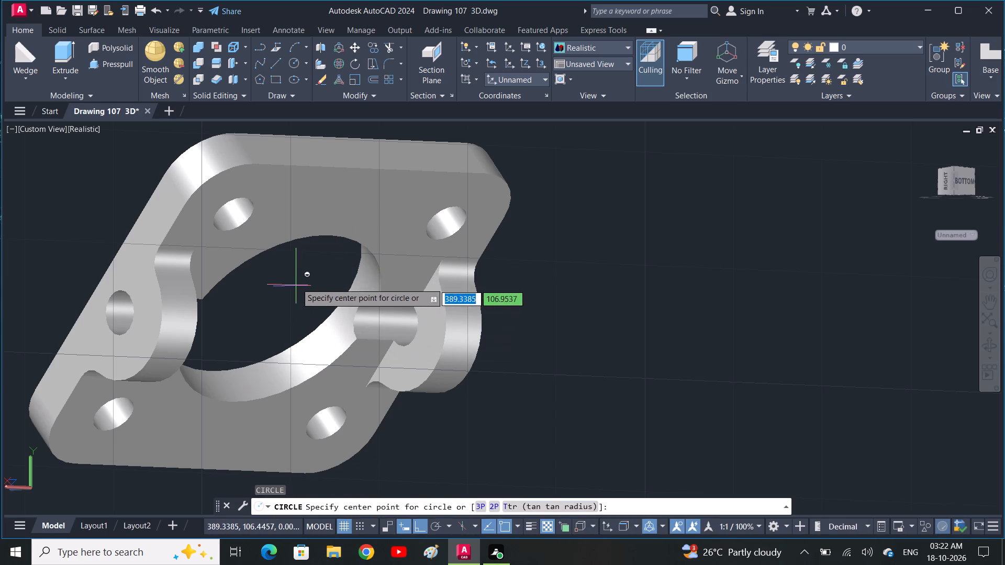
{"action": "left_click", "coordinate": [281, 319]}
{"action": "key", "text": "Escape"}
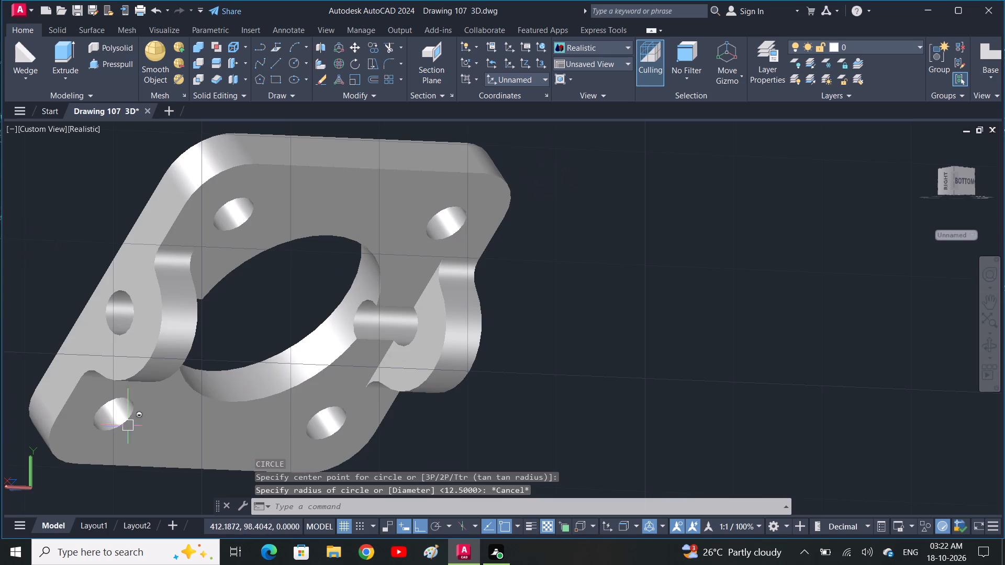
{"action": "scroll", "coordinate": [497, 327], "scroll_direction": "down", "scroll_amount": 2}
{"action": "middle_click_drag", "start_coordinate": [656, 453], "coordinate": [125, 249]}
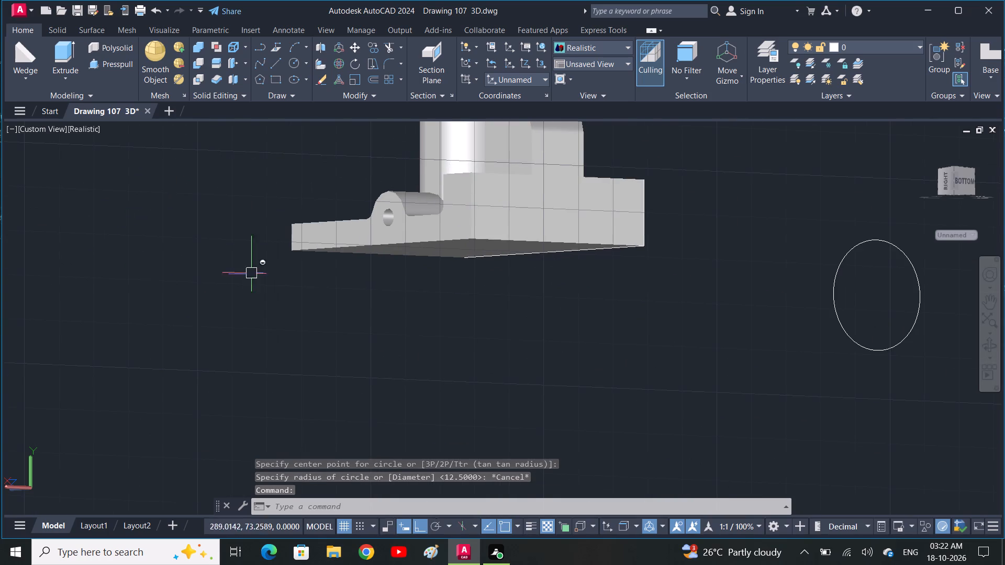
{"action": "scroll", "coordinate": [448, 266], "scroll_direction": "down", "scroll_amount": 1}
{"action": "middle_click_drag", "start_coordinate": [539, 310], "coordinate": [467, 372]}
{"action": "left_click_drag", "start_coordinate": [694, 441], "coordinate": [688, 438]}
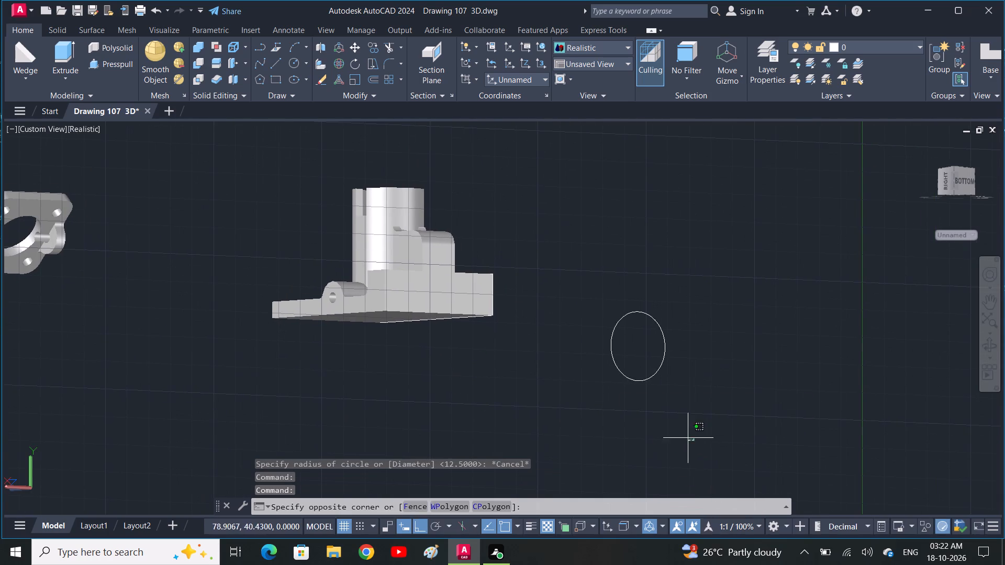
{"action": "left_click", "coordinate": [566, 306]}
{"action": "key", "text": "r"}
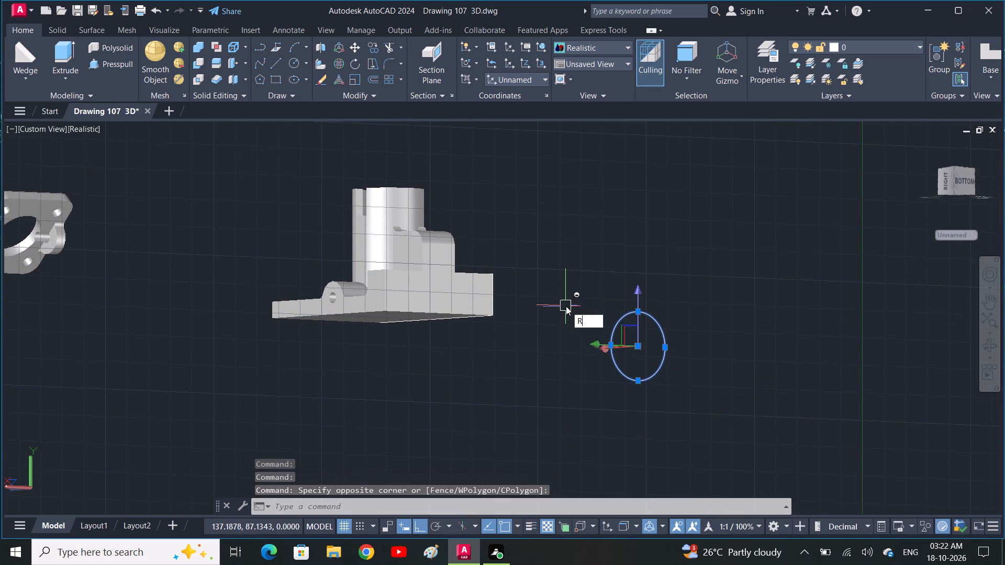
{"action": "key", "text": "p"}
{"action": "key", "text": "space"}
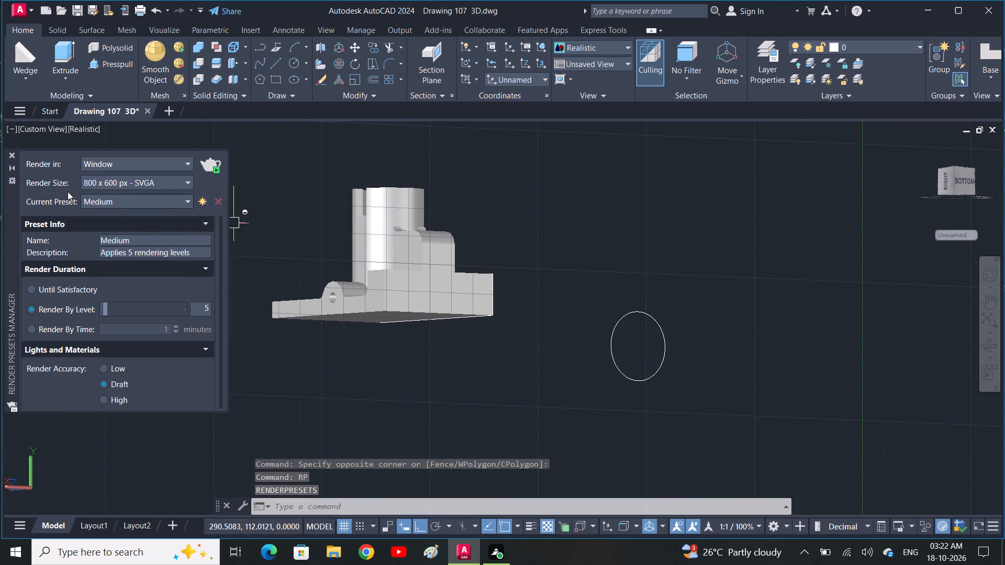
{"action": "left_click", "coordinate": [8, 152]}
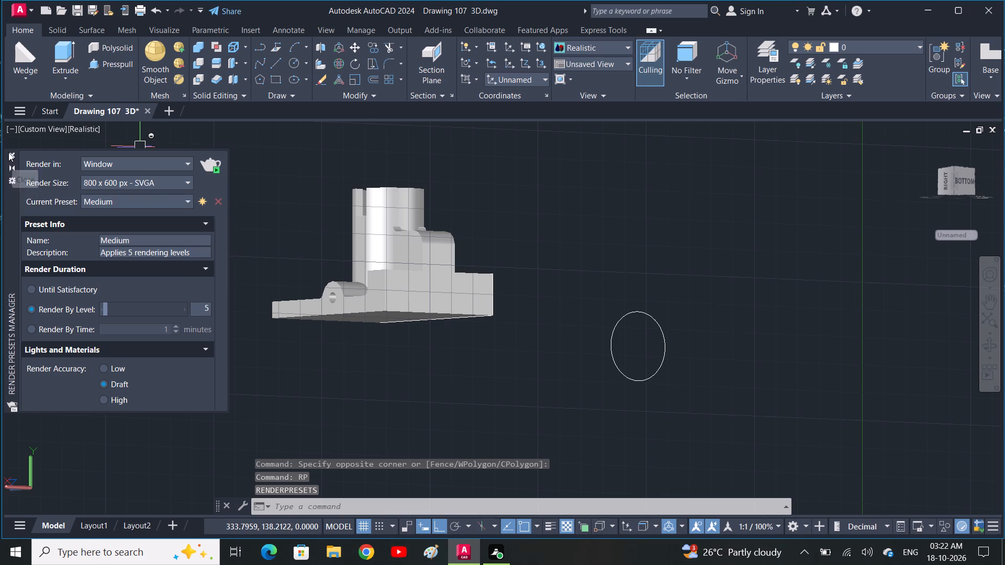
Rotate the diameter 25 circle 180 degrees about a point on its upper edge.
{"action": "key", "text": "r"}
{"action": "key", "text": "o"}
{"action": "key", "text": "space"}
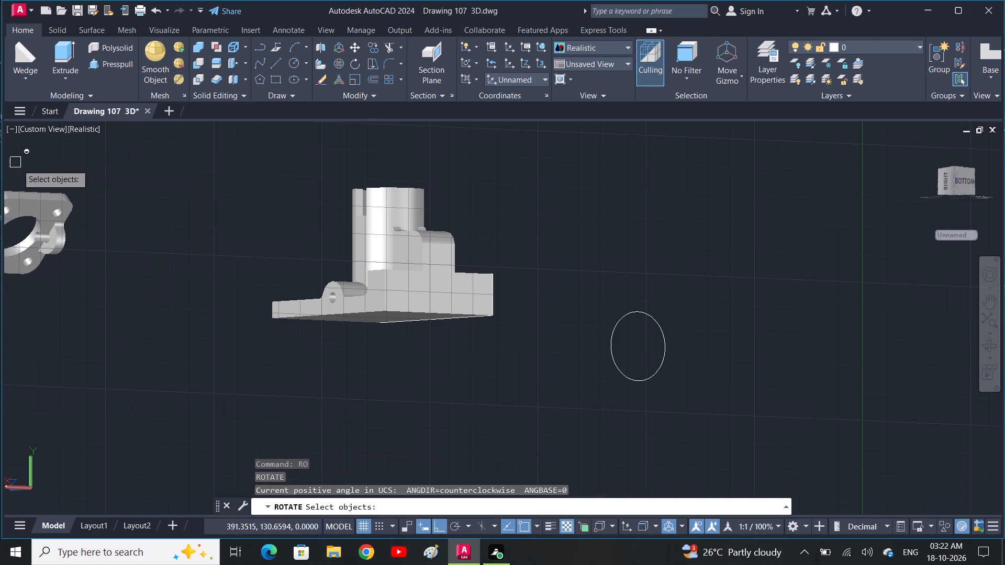
{"action": "left_click", "coordinate": [676, 407]}
{"action": "left_click", "coordinate": [575, 311]}
{"action": "key", "text": "space"}
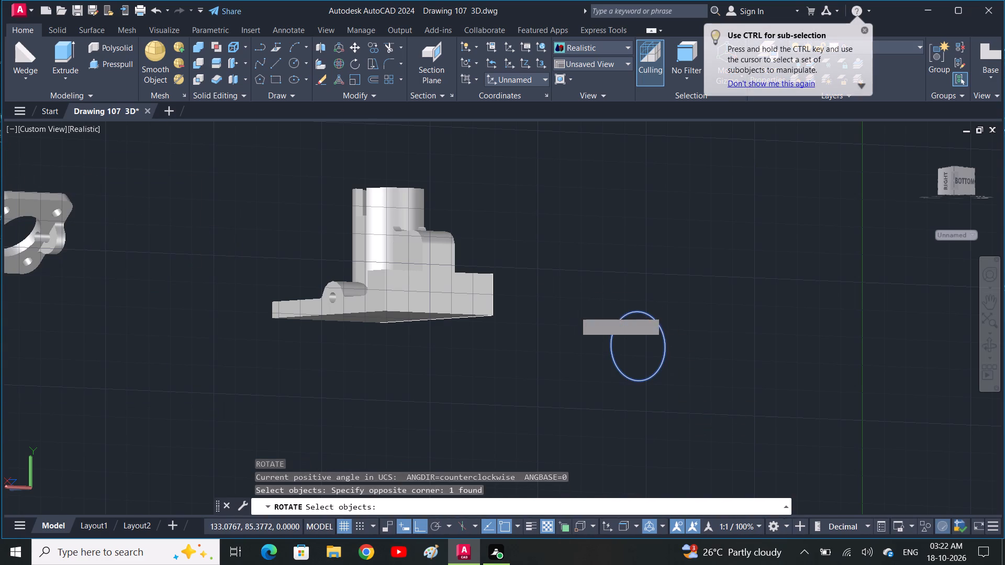
{"action": "left_click", "coordinate": [630, 315]}
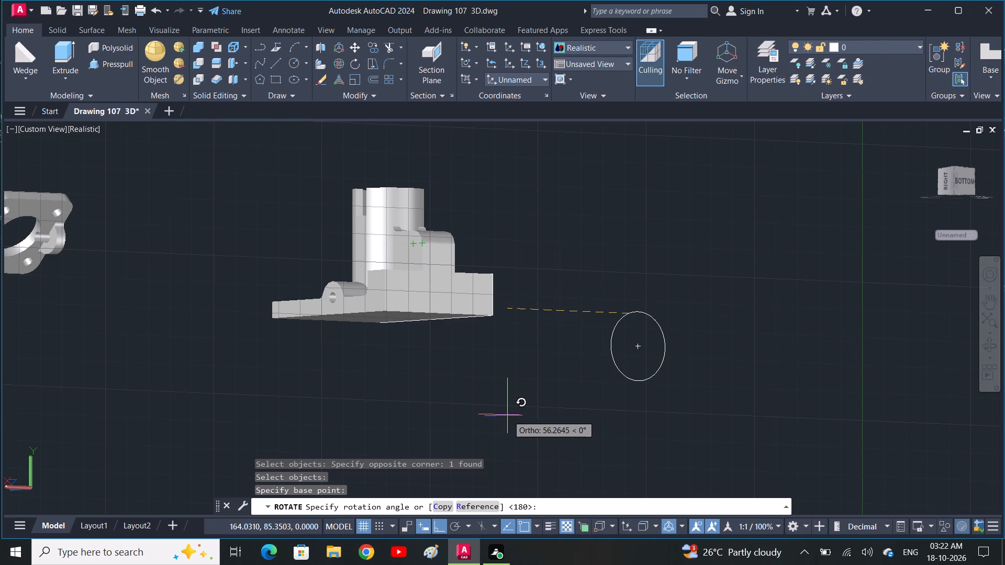
{"action": "left_click", "coordinate": [790, 164]}
3D-rotate the diameter 25 circle 180 degrees around the X axis through its centre.
{"action": "middle_click_drag", "start_coordinate": [761, 322], "coordinate": [765, 394]}
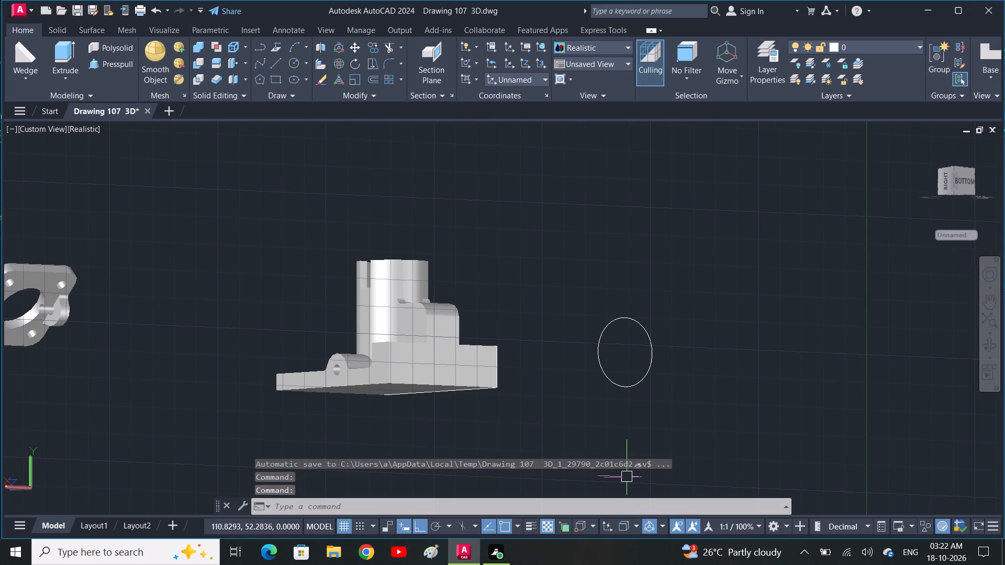
{"action": "left_click", "coordinate": [660, 404]}
{"action": "left_click", "coordinate": [570, 327]}
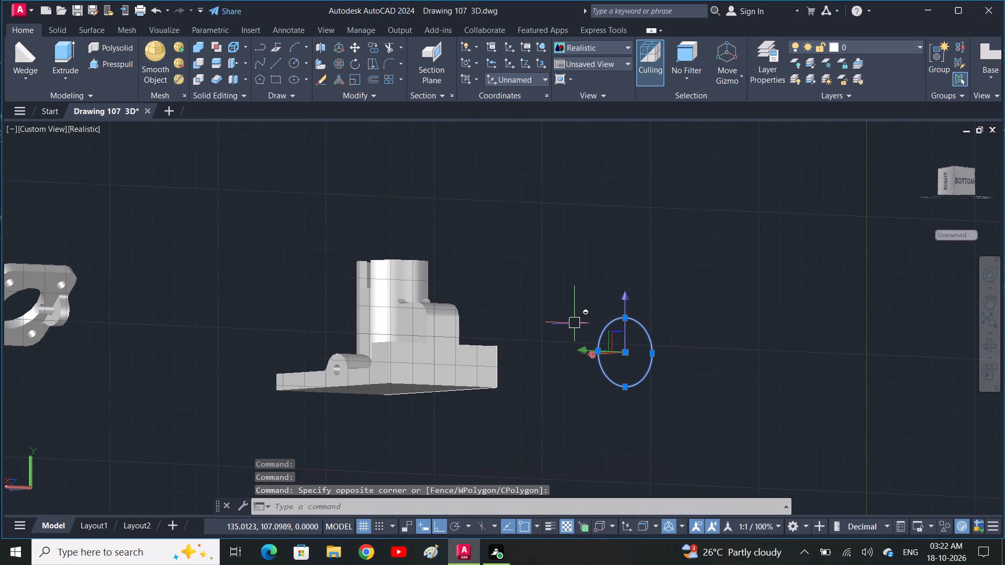
{"action": "key", "text": "3"}
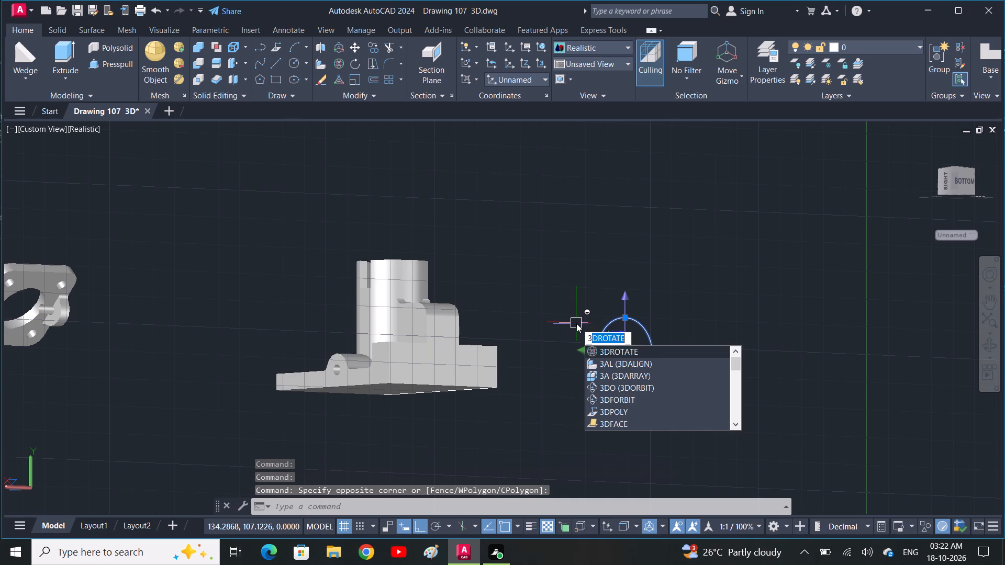
{"action": "key", "text": "d"}
{"action": "key", "text": "space"}
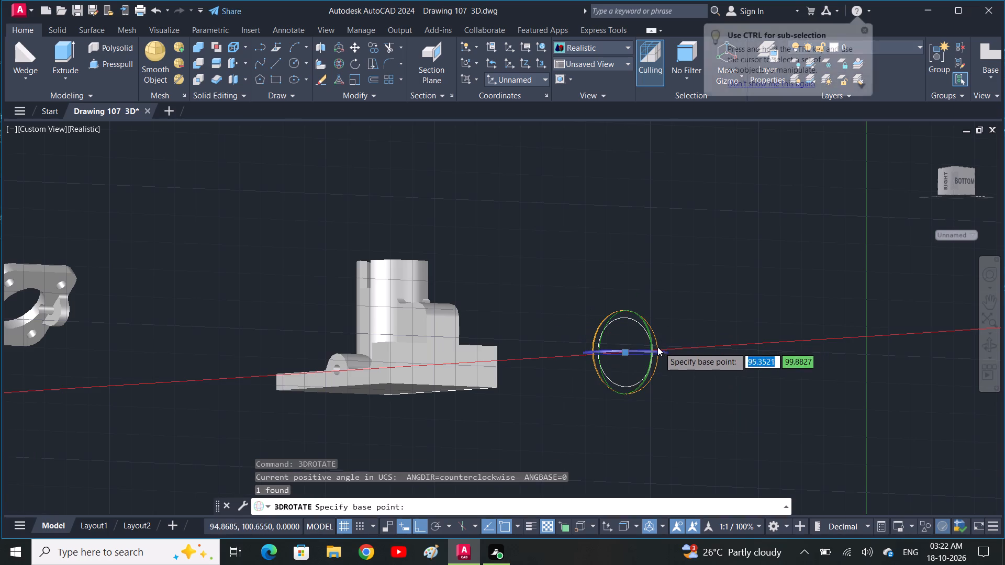
{"action": "left_click", "coordinate": [656, 348]}
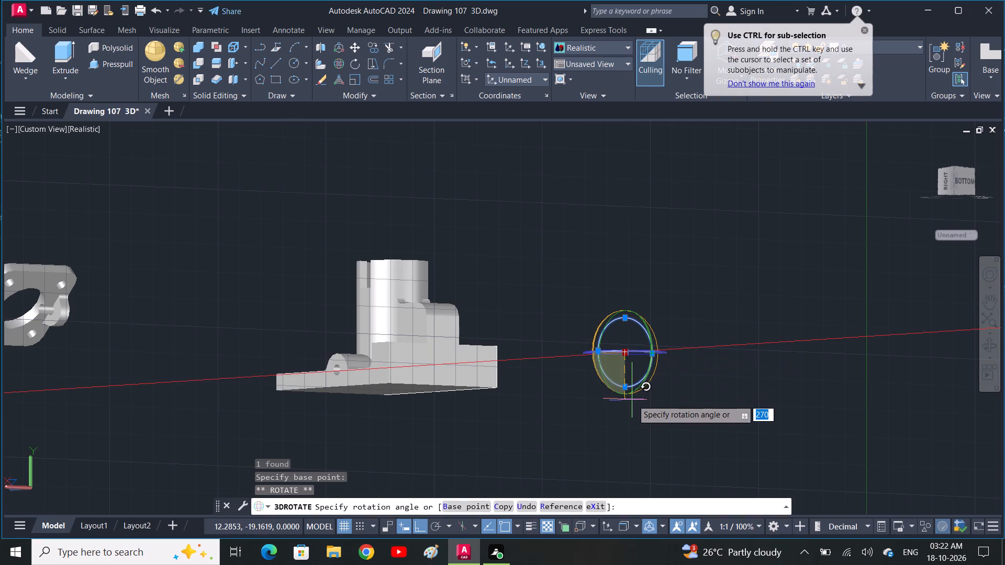
{"action": "scroll", "coordinate": [623, 371], "scroll_direction": "up", "scroll_amount": 3}
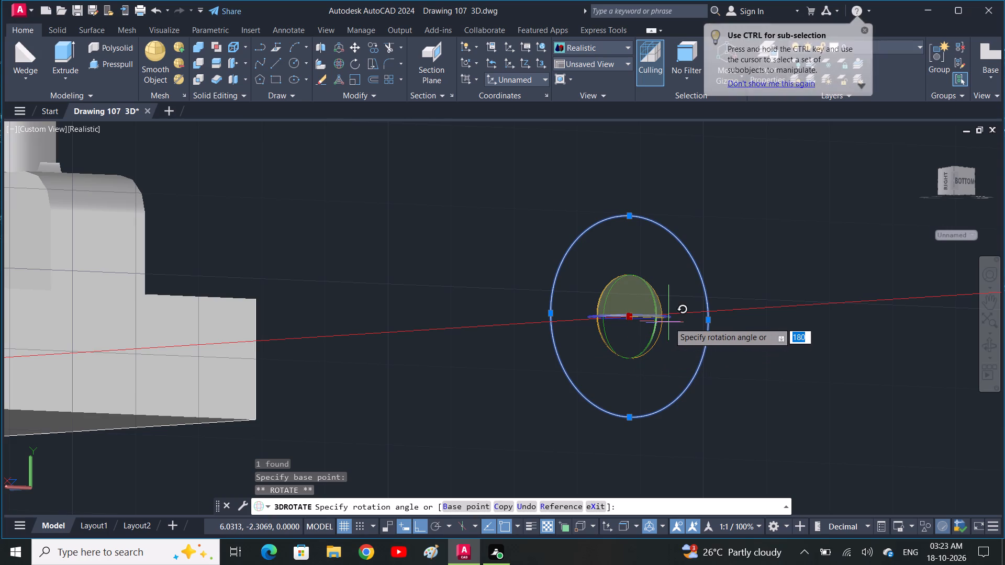
{"action": "left_click", "coordinate": [685, 316]}
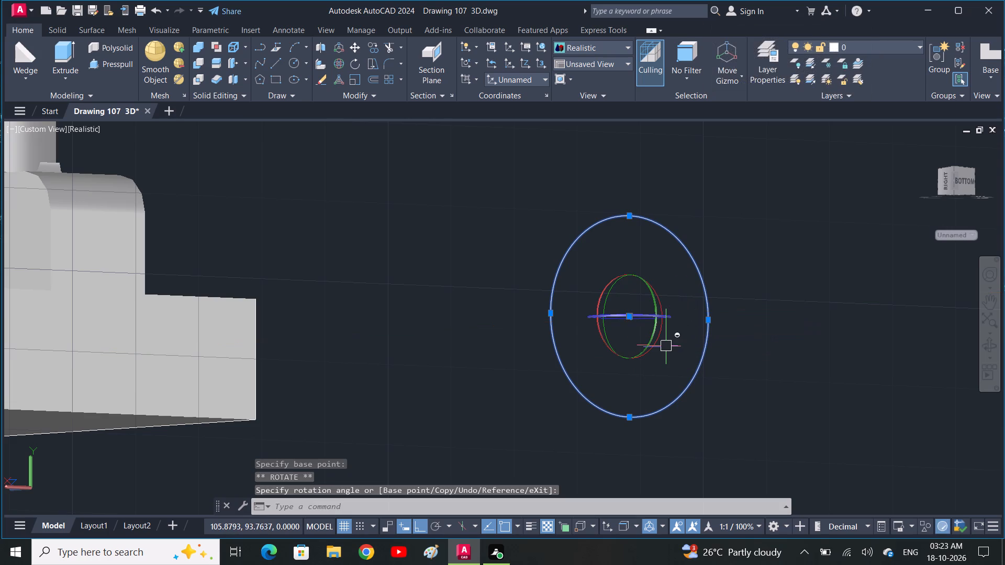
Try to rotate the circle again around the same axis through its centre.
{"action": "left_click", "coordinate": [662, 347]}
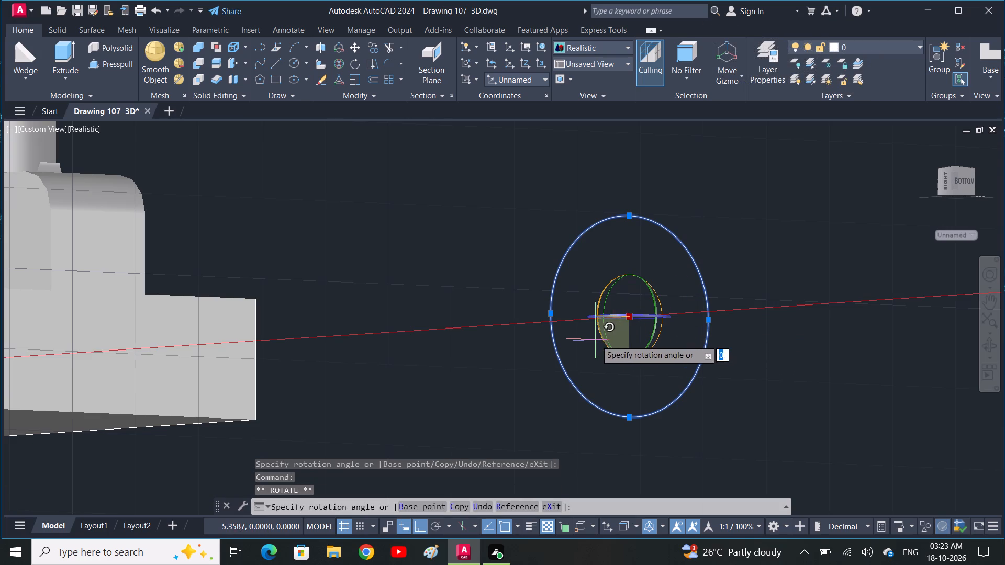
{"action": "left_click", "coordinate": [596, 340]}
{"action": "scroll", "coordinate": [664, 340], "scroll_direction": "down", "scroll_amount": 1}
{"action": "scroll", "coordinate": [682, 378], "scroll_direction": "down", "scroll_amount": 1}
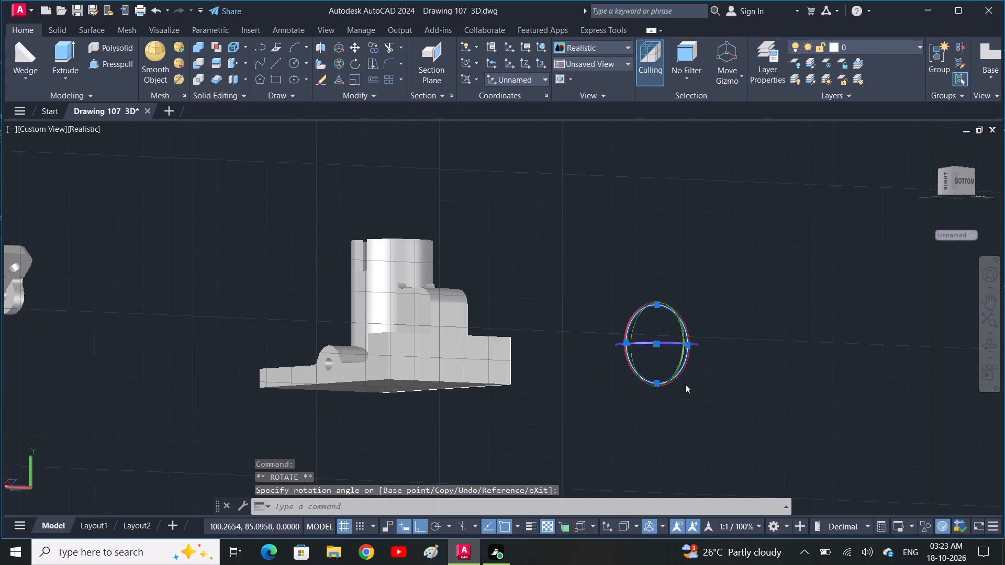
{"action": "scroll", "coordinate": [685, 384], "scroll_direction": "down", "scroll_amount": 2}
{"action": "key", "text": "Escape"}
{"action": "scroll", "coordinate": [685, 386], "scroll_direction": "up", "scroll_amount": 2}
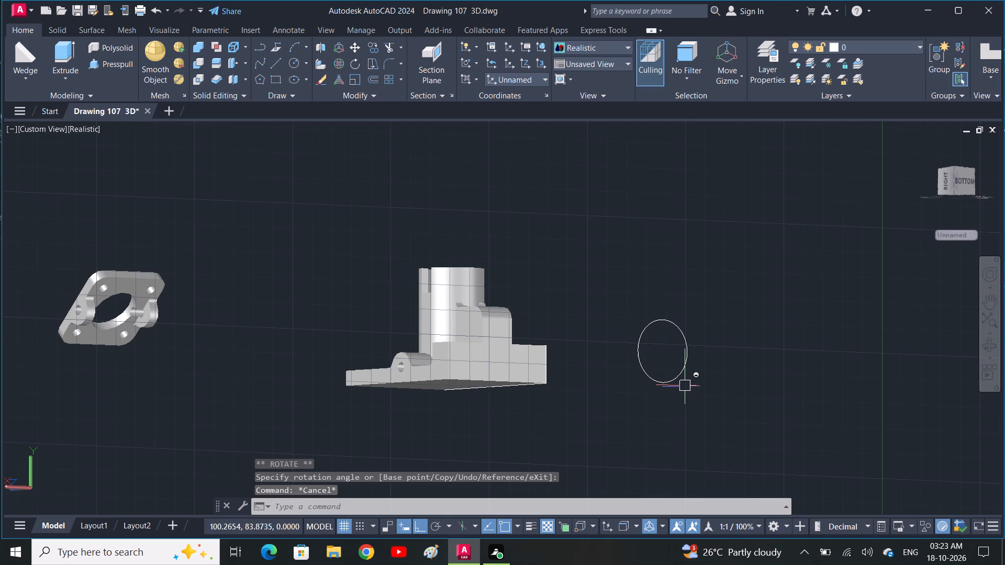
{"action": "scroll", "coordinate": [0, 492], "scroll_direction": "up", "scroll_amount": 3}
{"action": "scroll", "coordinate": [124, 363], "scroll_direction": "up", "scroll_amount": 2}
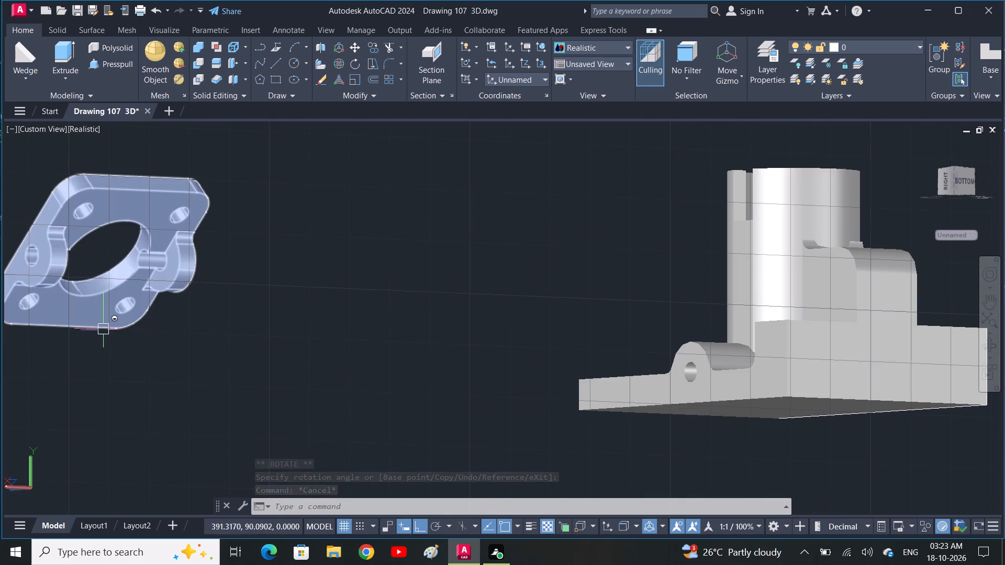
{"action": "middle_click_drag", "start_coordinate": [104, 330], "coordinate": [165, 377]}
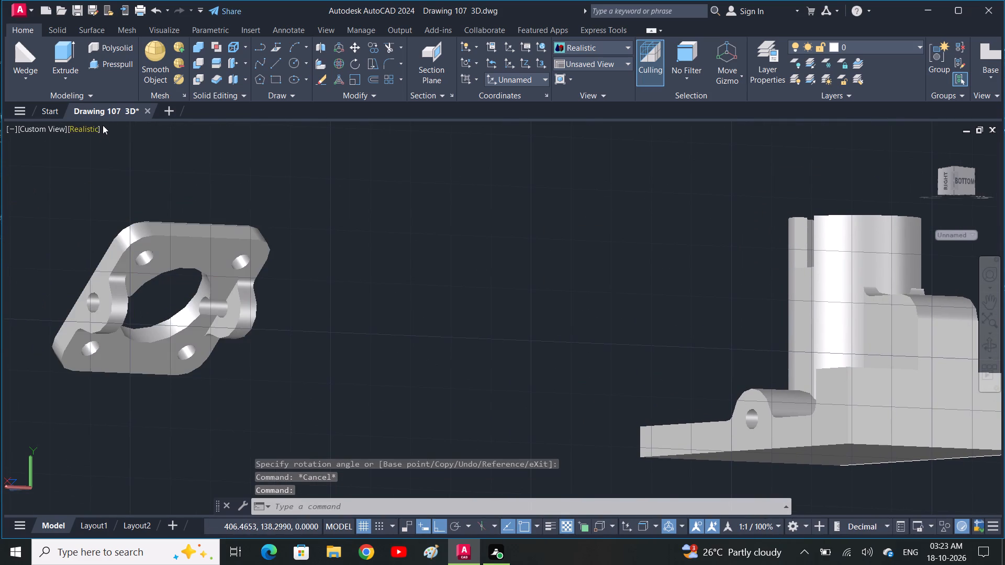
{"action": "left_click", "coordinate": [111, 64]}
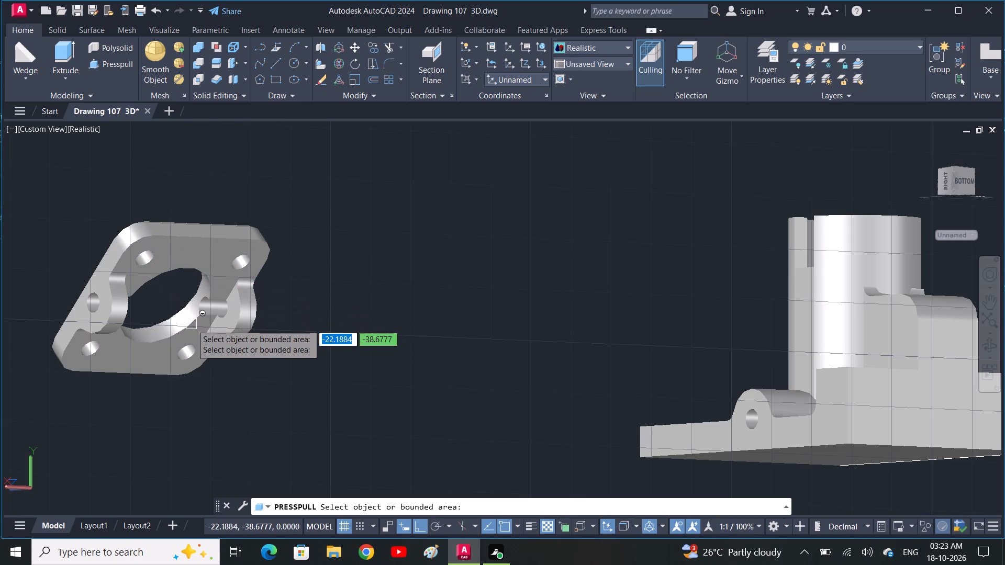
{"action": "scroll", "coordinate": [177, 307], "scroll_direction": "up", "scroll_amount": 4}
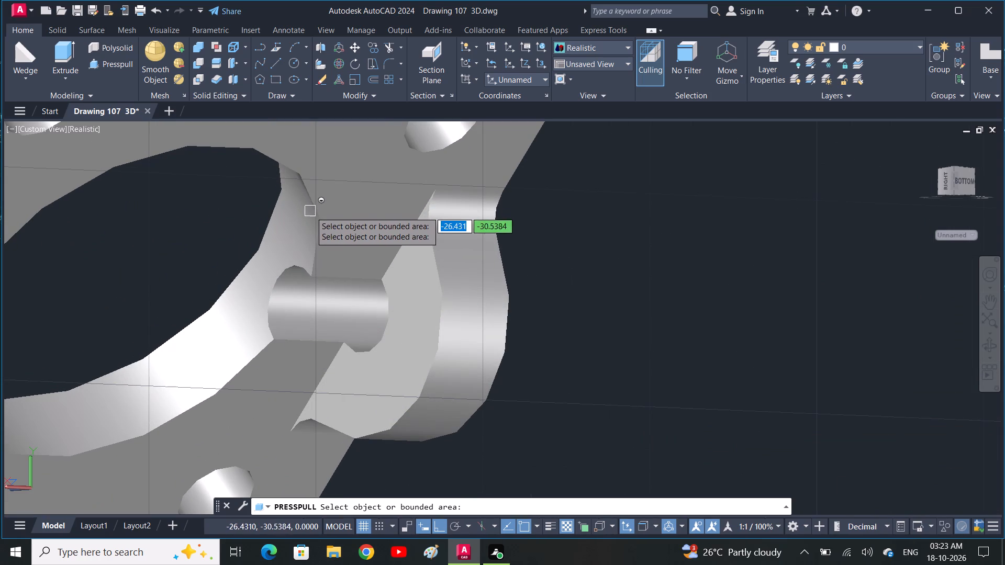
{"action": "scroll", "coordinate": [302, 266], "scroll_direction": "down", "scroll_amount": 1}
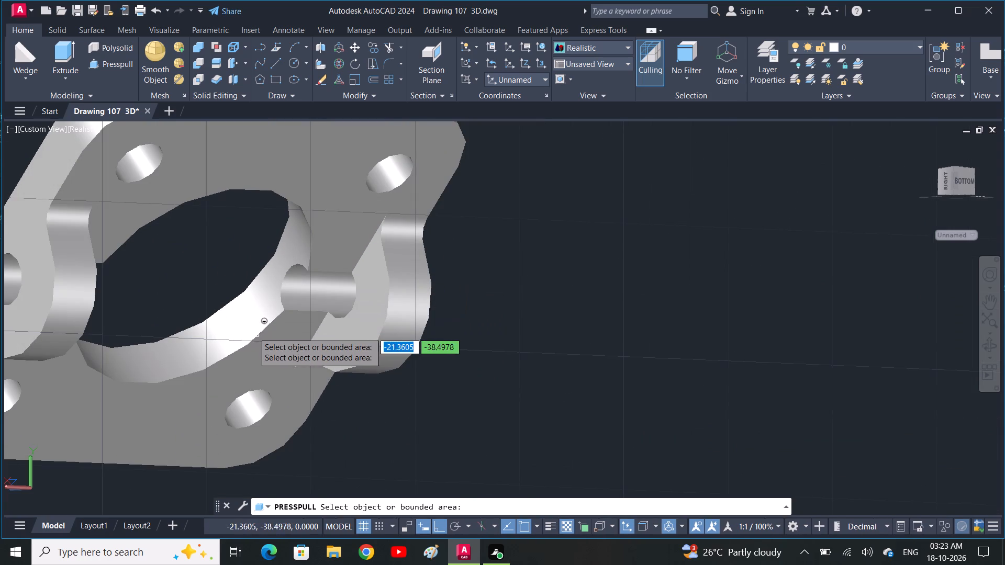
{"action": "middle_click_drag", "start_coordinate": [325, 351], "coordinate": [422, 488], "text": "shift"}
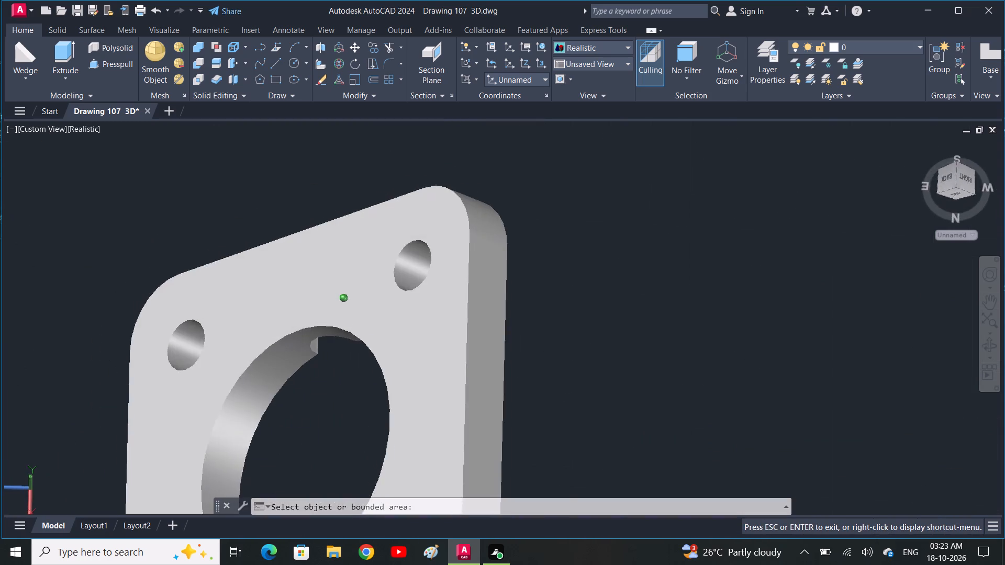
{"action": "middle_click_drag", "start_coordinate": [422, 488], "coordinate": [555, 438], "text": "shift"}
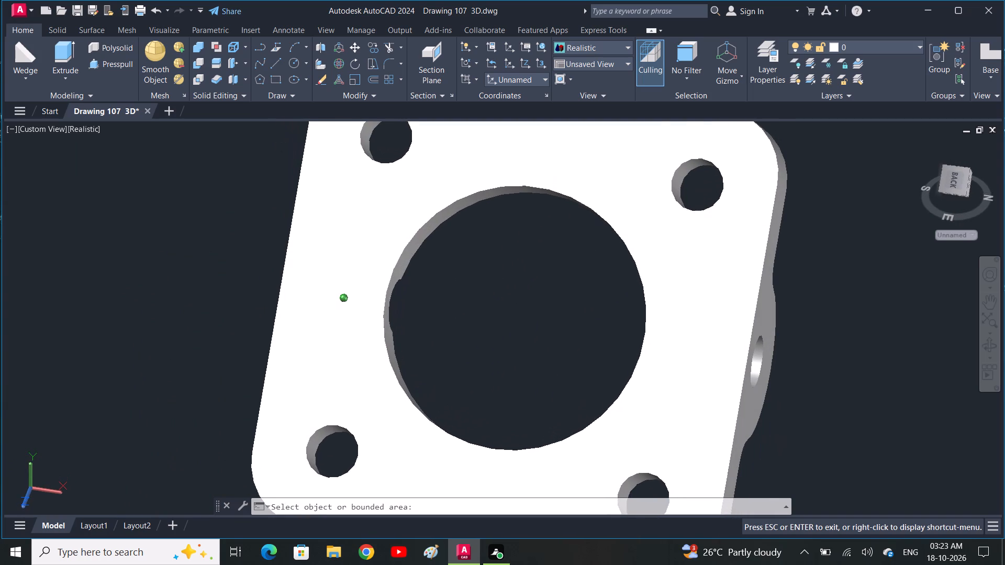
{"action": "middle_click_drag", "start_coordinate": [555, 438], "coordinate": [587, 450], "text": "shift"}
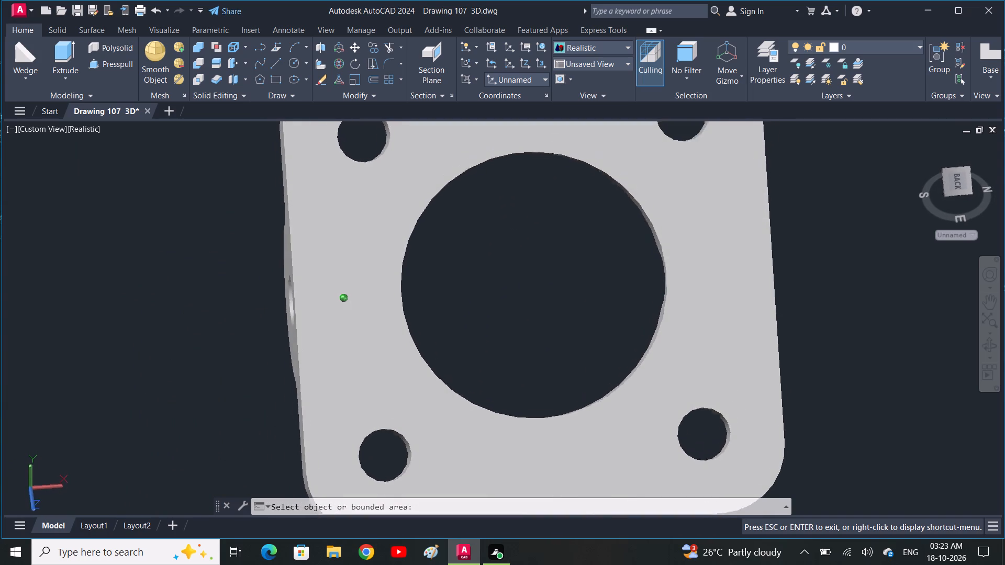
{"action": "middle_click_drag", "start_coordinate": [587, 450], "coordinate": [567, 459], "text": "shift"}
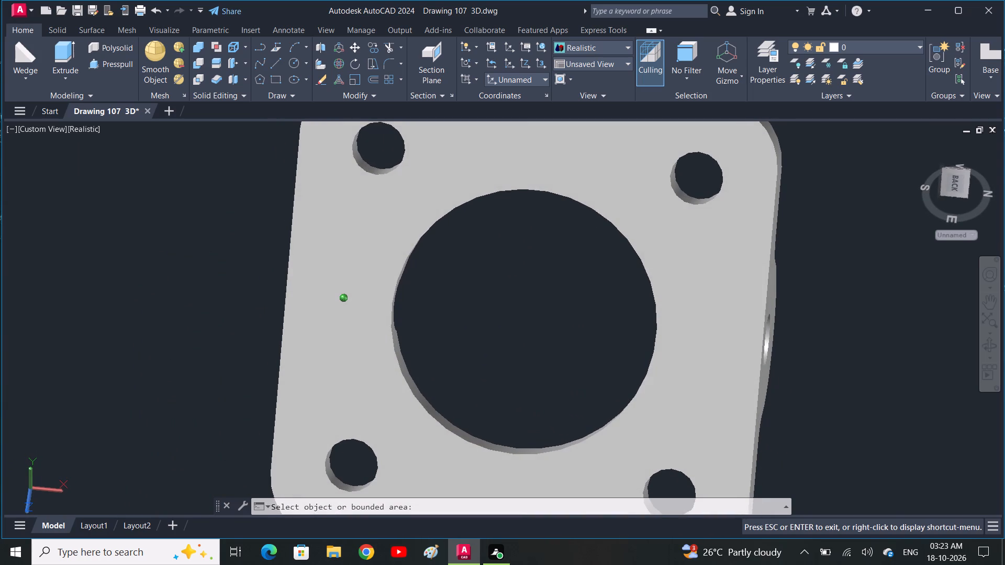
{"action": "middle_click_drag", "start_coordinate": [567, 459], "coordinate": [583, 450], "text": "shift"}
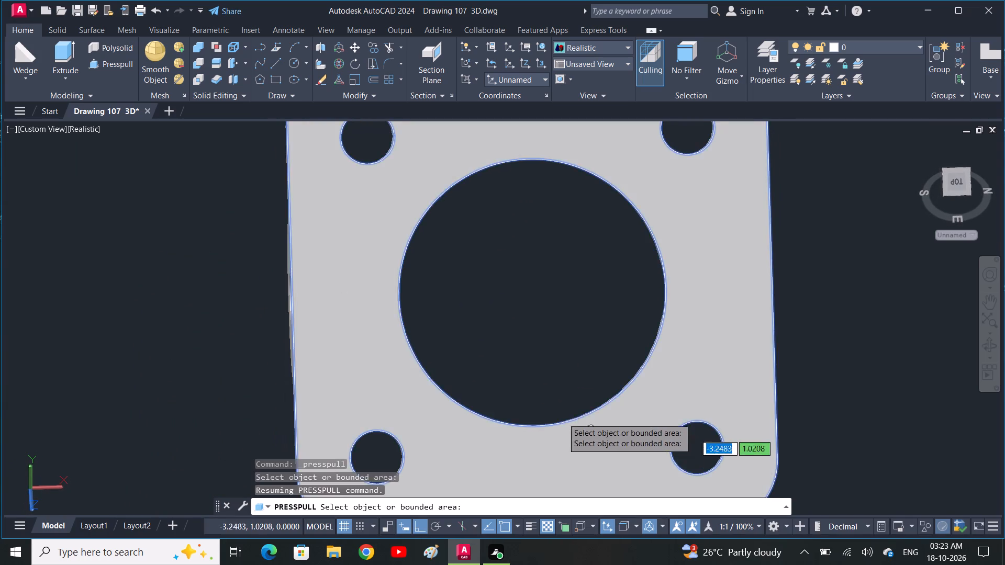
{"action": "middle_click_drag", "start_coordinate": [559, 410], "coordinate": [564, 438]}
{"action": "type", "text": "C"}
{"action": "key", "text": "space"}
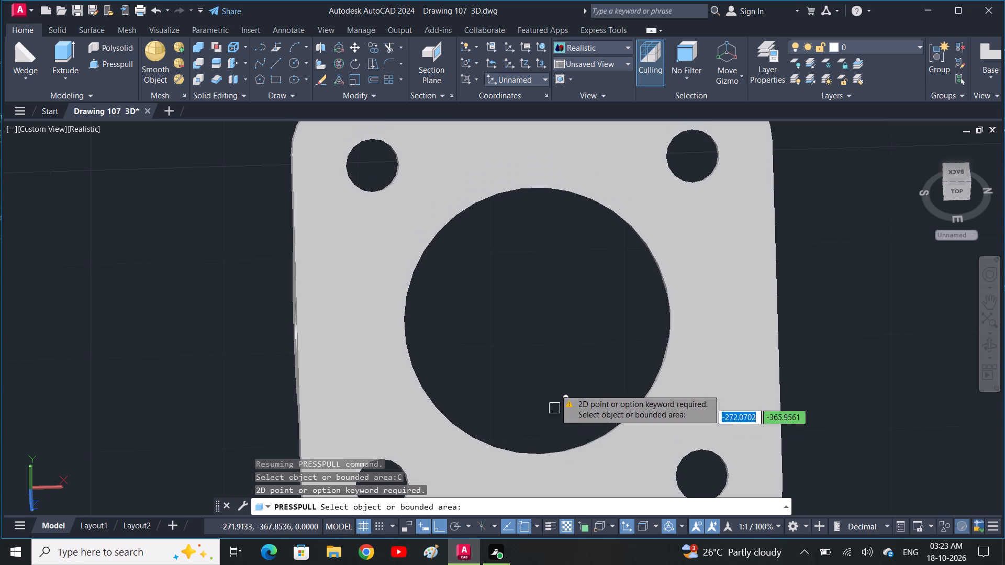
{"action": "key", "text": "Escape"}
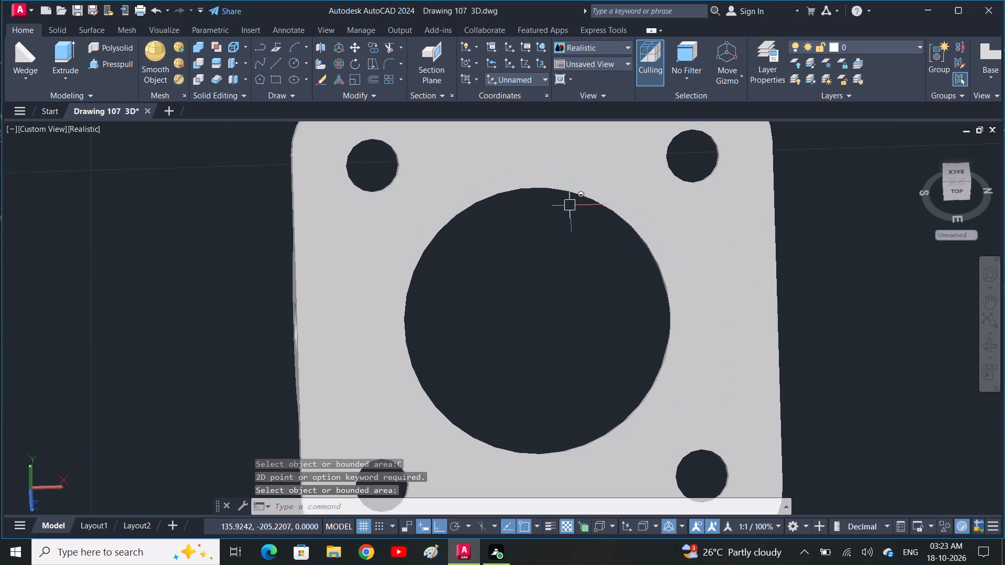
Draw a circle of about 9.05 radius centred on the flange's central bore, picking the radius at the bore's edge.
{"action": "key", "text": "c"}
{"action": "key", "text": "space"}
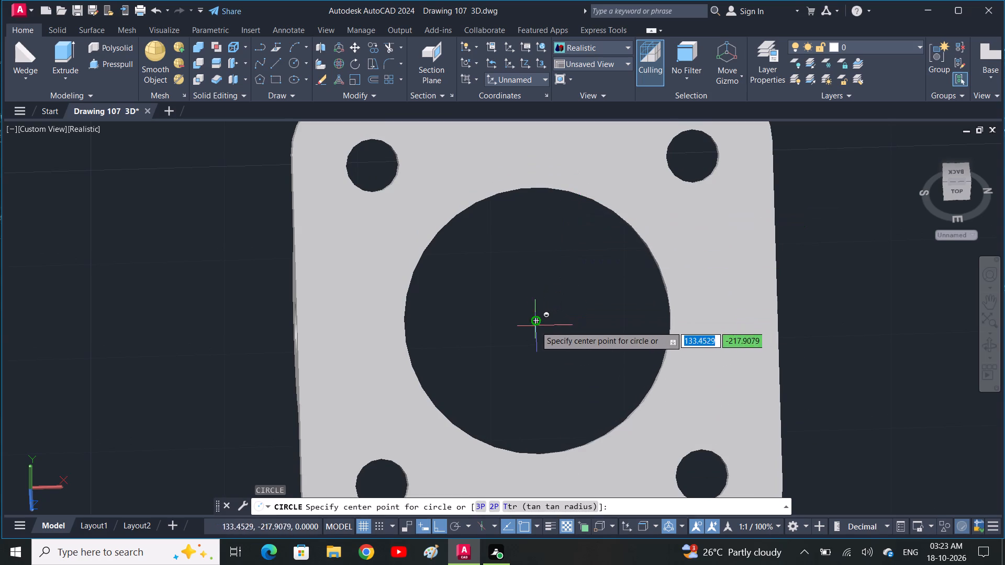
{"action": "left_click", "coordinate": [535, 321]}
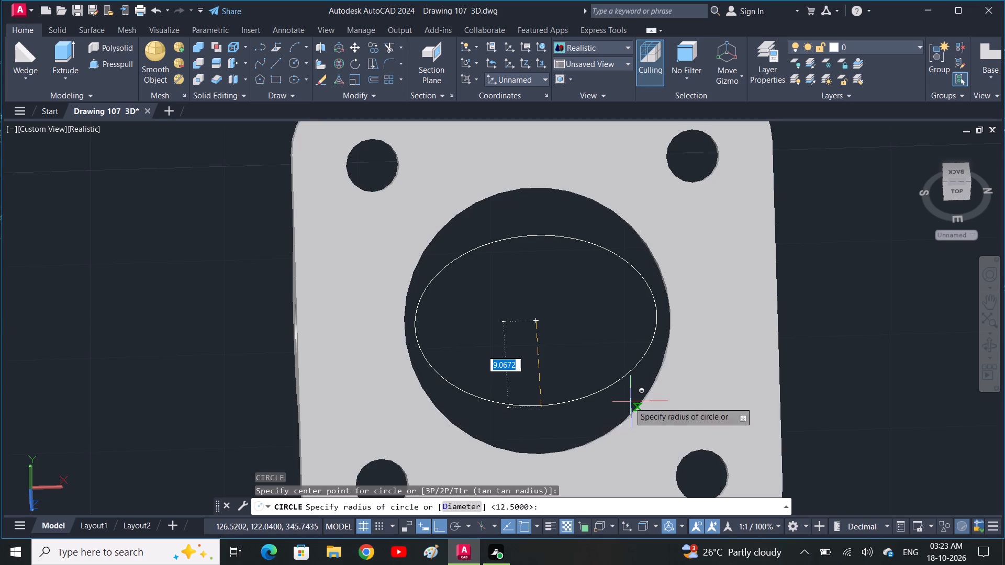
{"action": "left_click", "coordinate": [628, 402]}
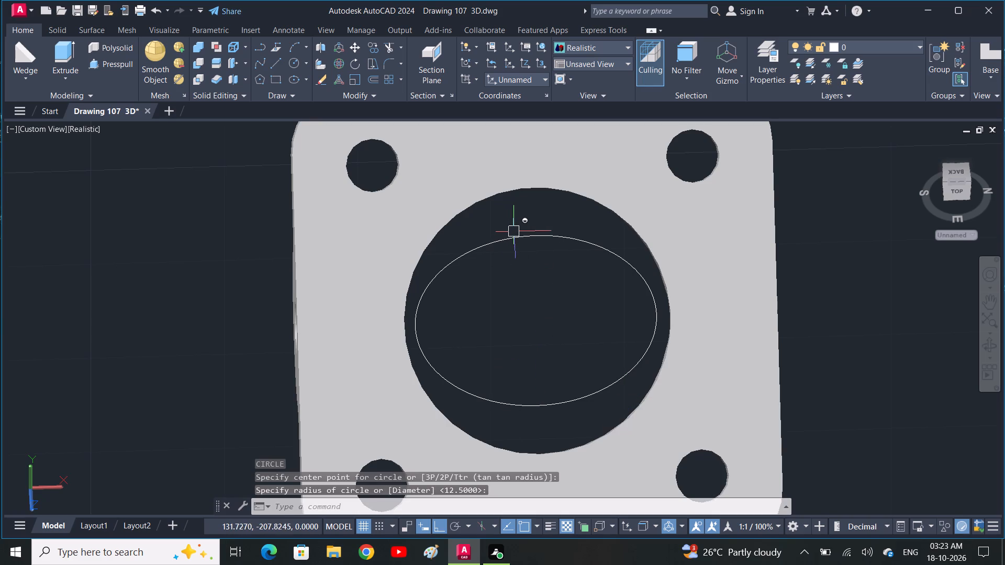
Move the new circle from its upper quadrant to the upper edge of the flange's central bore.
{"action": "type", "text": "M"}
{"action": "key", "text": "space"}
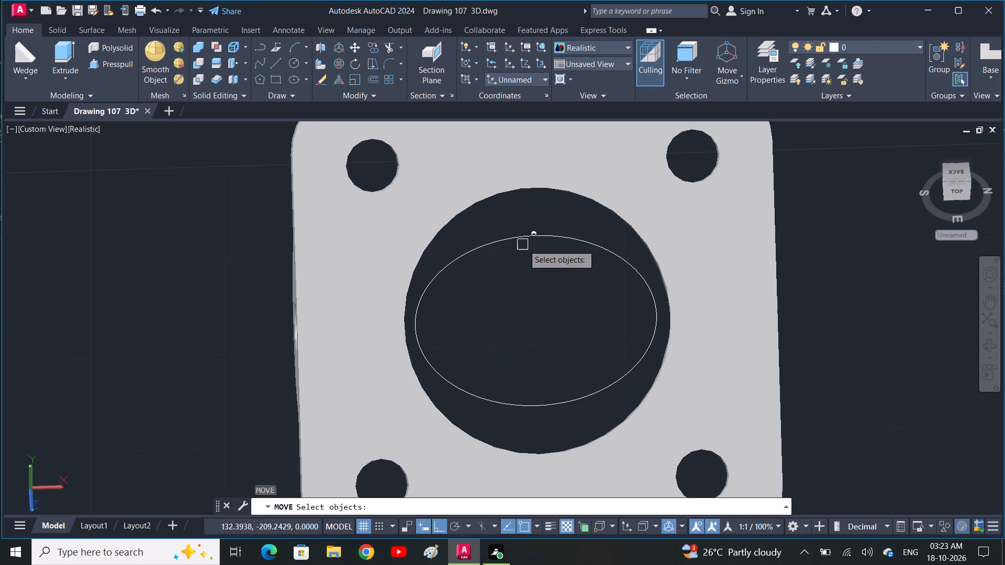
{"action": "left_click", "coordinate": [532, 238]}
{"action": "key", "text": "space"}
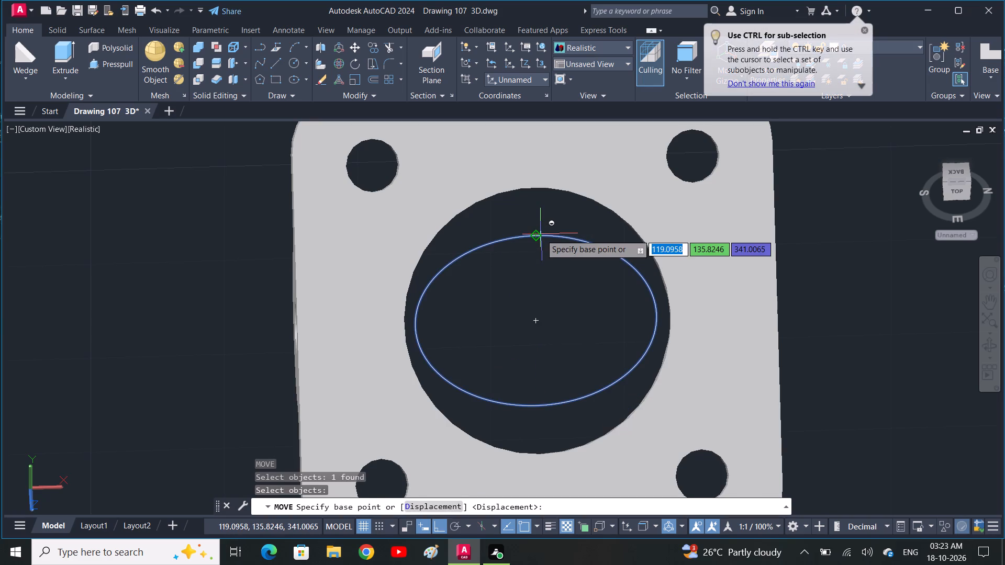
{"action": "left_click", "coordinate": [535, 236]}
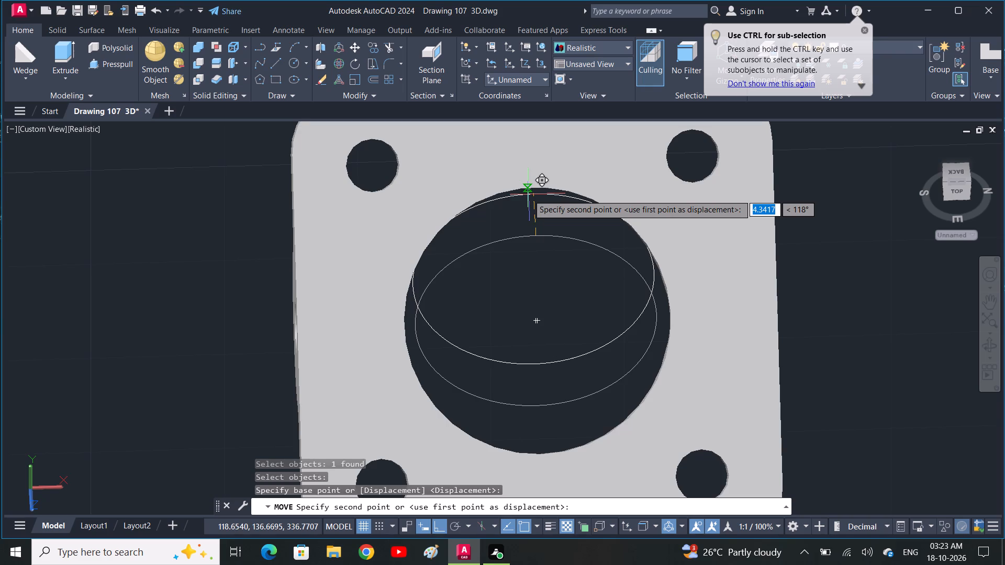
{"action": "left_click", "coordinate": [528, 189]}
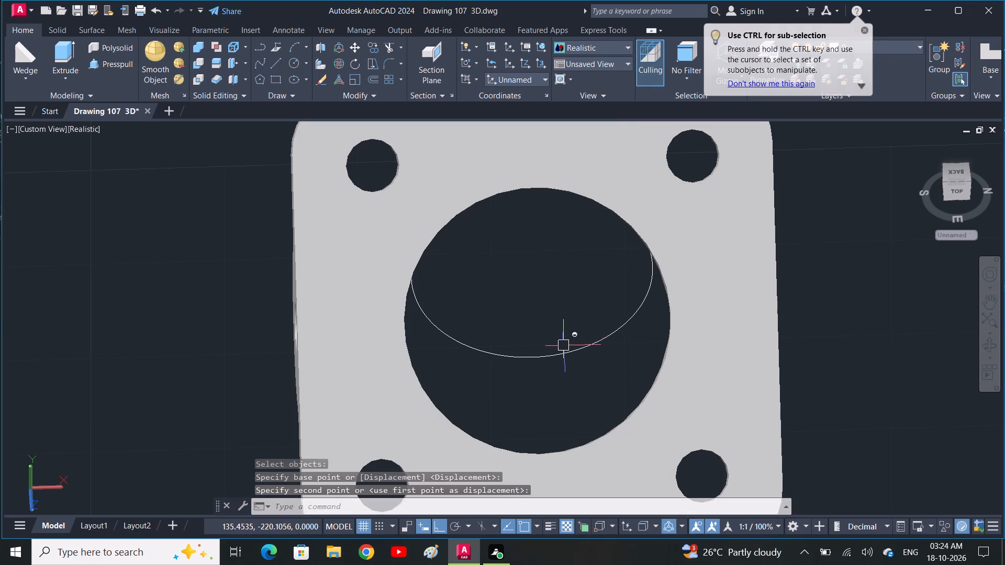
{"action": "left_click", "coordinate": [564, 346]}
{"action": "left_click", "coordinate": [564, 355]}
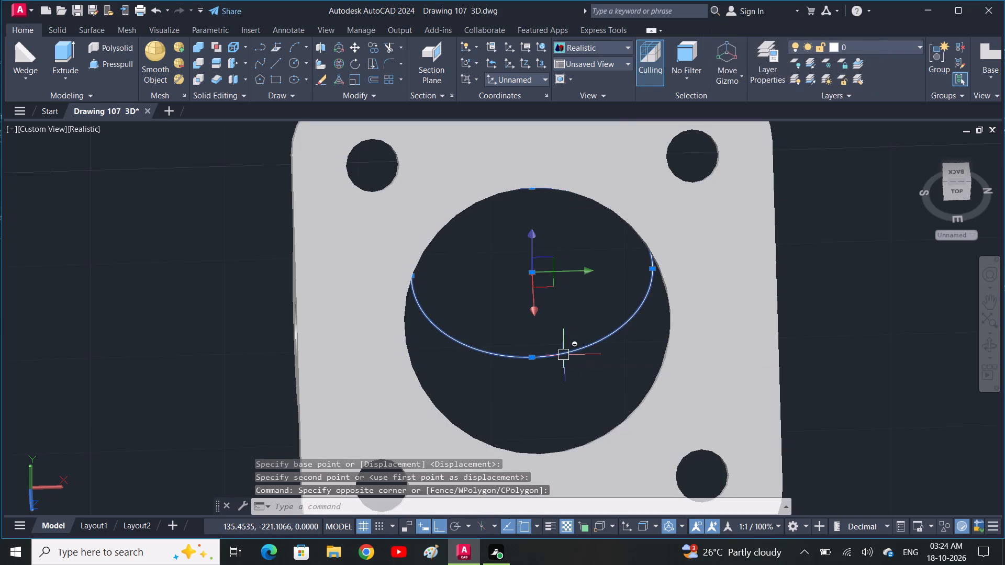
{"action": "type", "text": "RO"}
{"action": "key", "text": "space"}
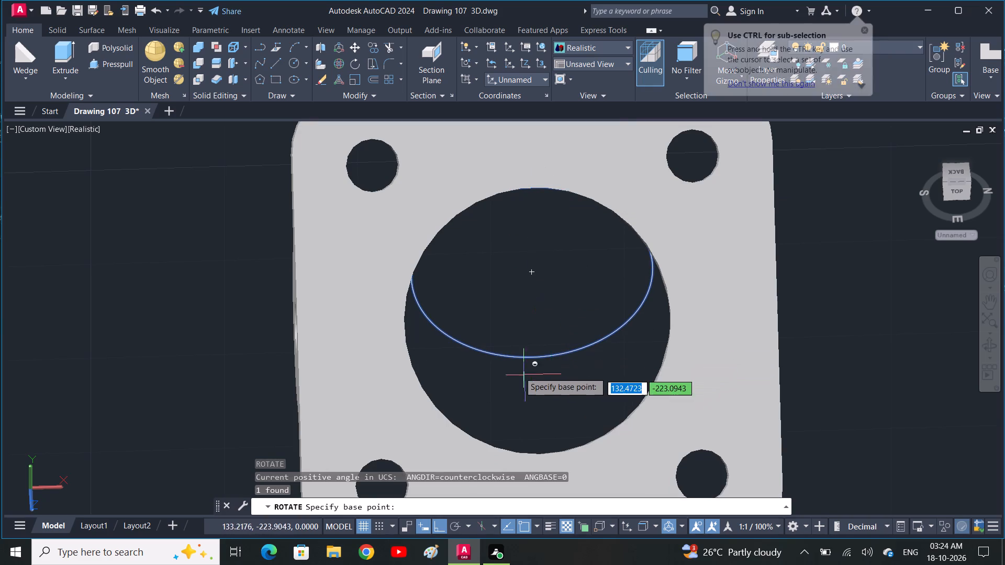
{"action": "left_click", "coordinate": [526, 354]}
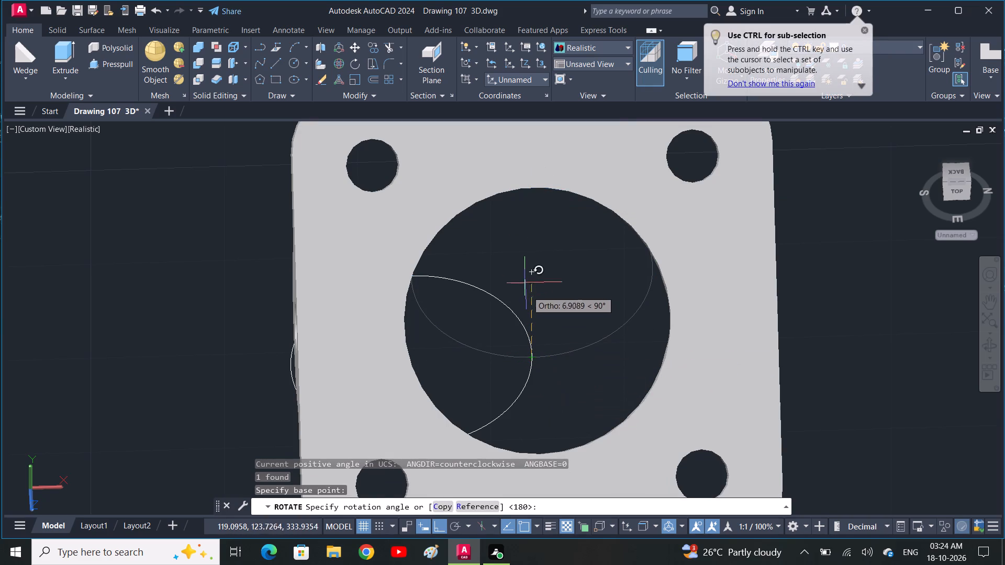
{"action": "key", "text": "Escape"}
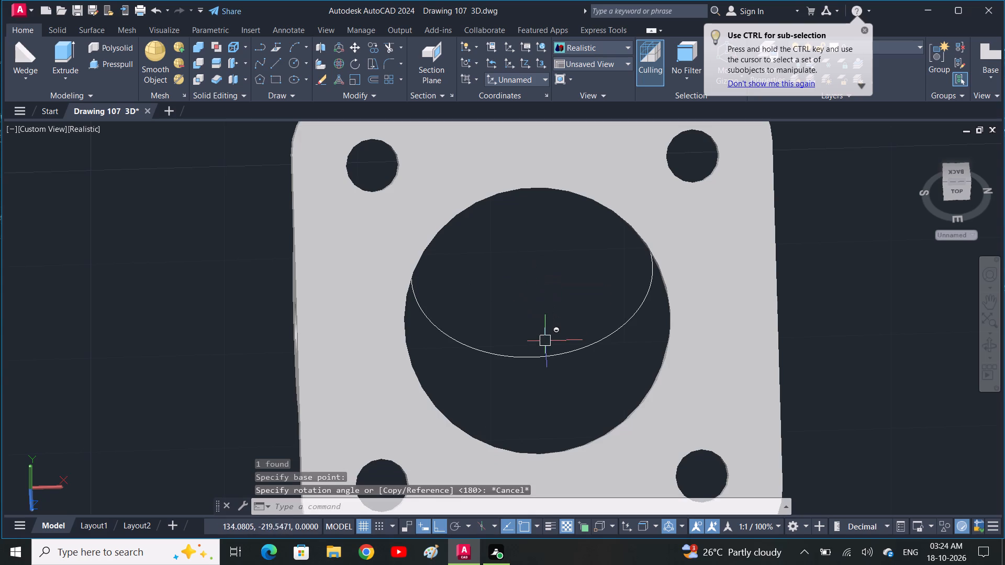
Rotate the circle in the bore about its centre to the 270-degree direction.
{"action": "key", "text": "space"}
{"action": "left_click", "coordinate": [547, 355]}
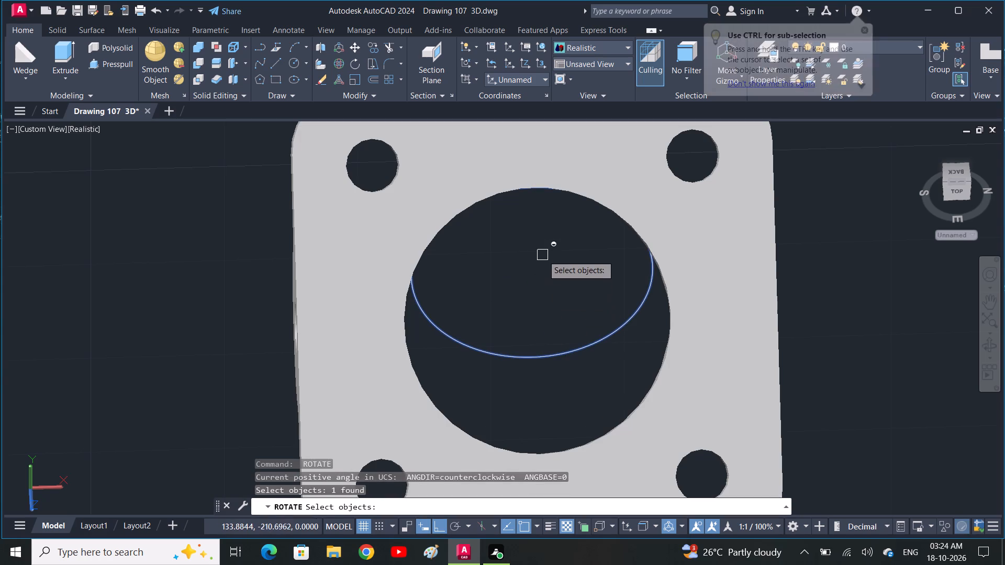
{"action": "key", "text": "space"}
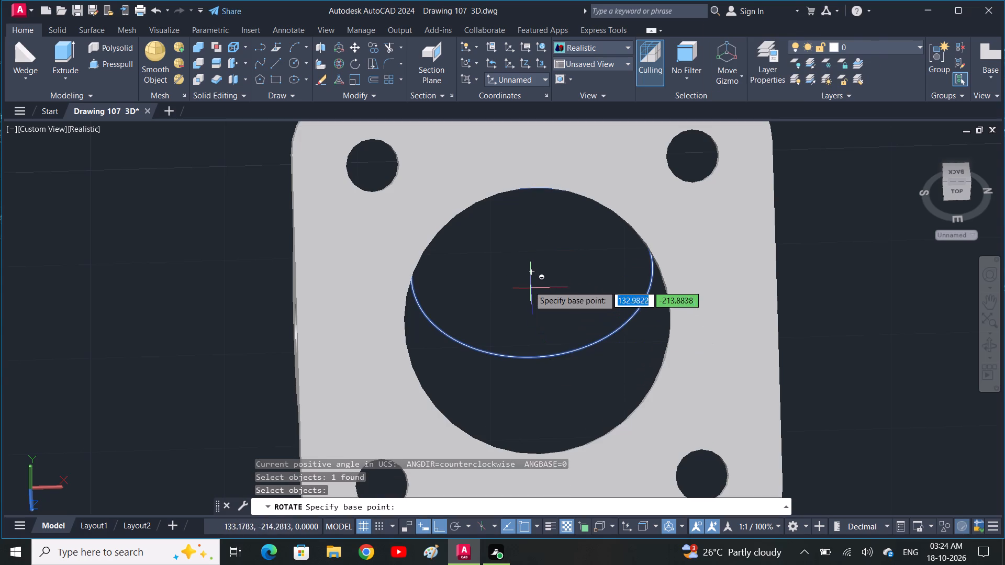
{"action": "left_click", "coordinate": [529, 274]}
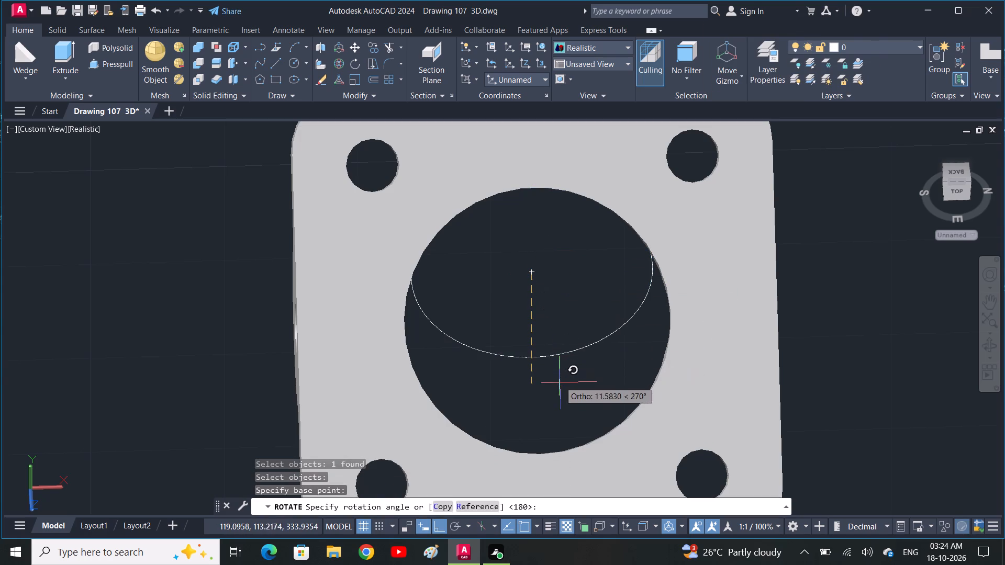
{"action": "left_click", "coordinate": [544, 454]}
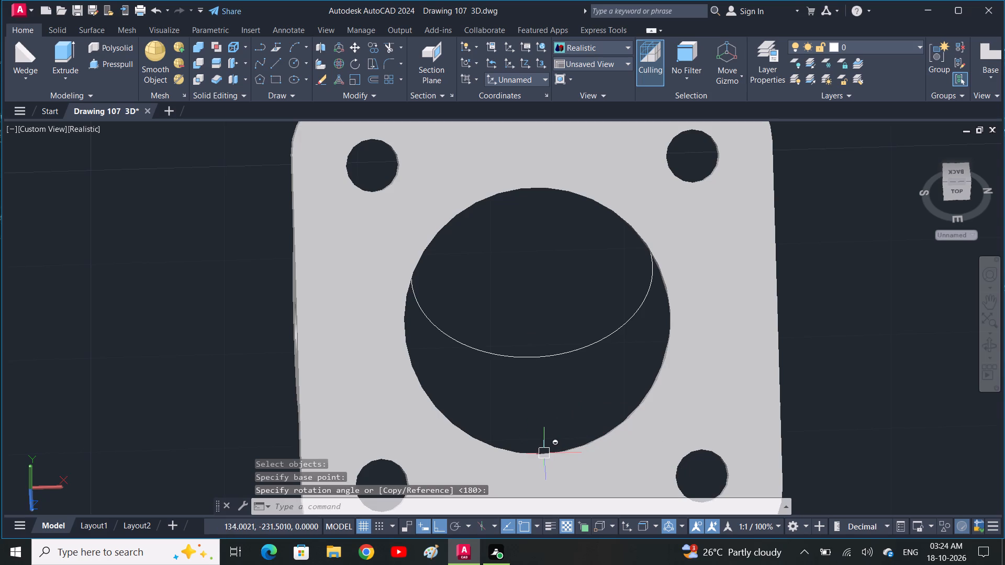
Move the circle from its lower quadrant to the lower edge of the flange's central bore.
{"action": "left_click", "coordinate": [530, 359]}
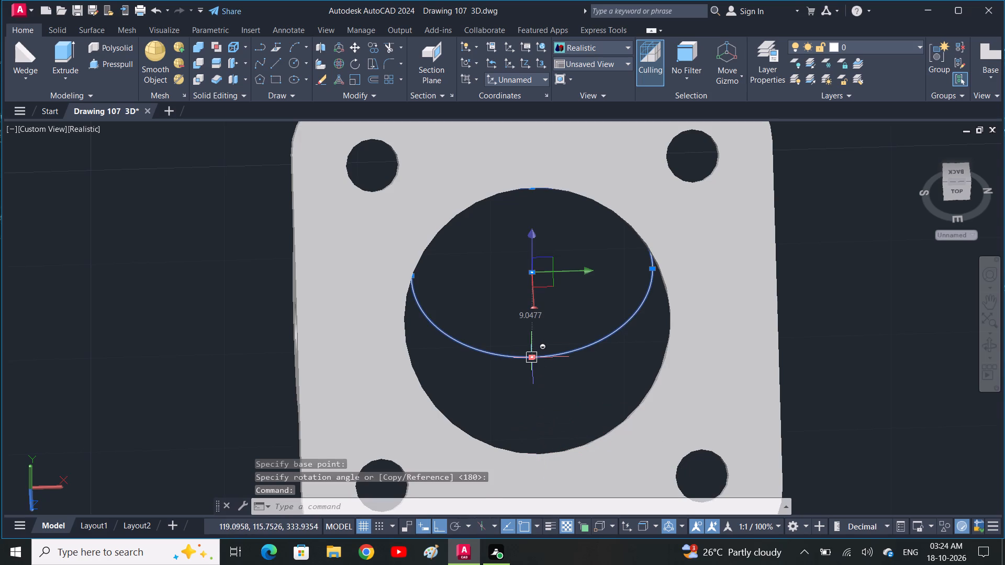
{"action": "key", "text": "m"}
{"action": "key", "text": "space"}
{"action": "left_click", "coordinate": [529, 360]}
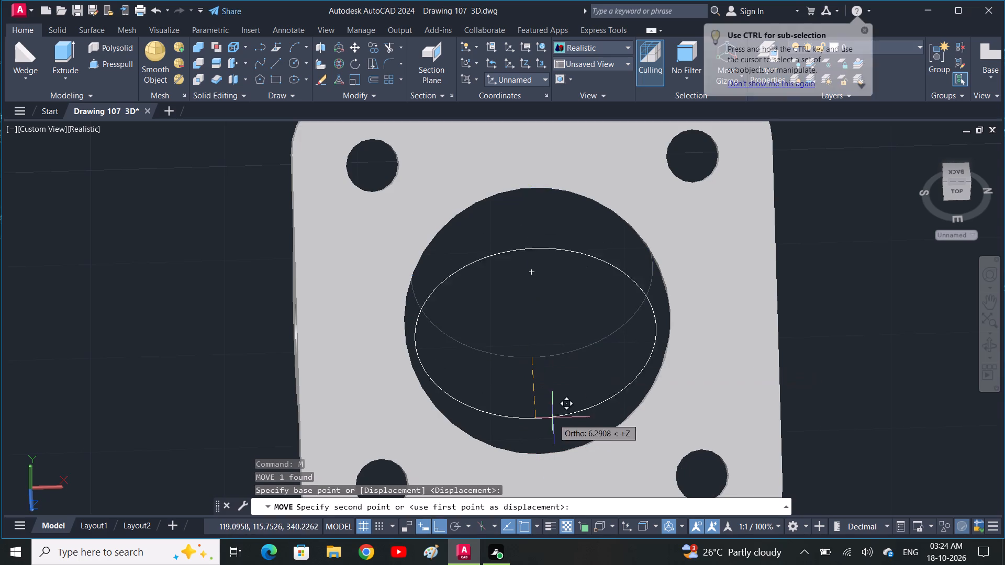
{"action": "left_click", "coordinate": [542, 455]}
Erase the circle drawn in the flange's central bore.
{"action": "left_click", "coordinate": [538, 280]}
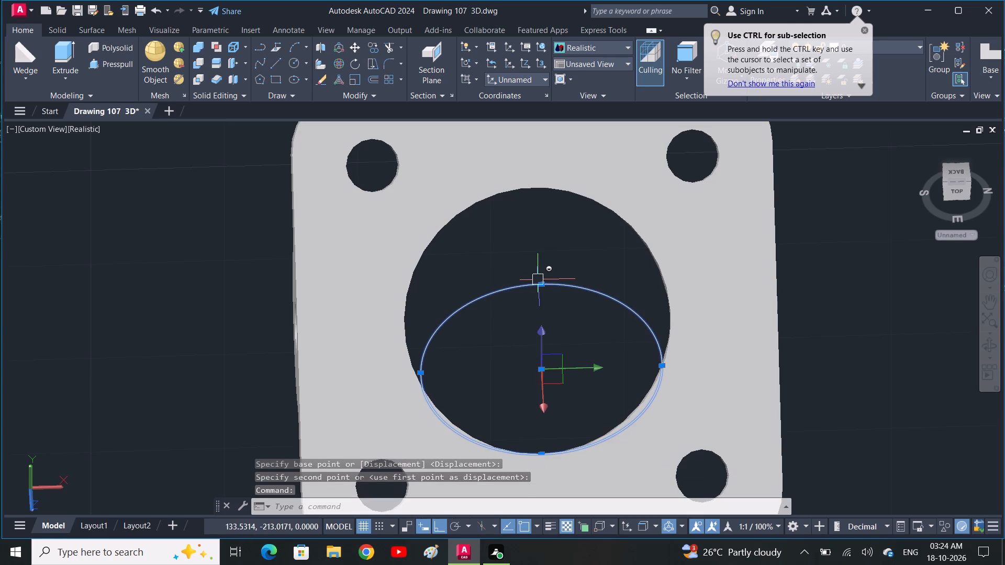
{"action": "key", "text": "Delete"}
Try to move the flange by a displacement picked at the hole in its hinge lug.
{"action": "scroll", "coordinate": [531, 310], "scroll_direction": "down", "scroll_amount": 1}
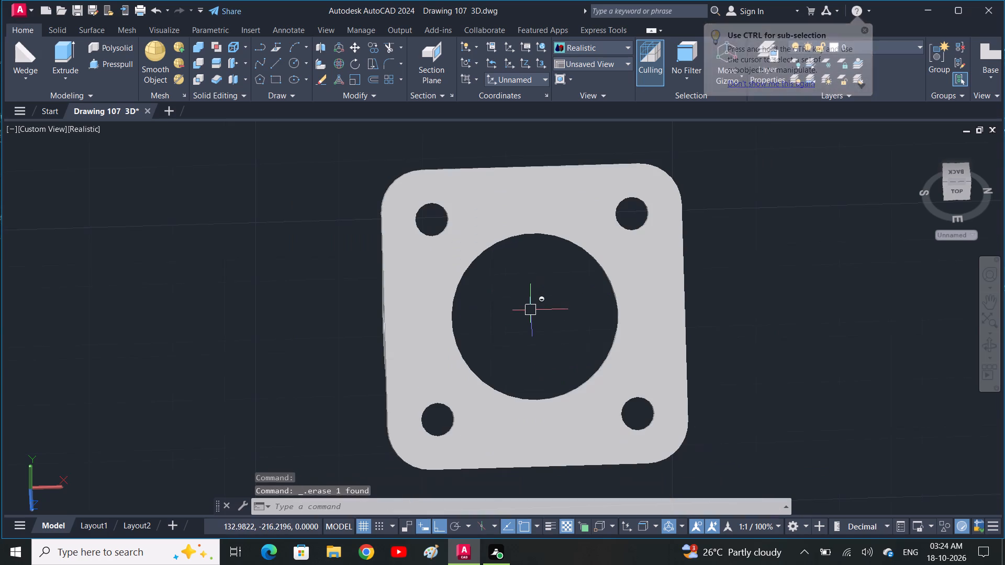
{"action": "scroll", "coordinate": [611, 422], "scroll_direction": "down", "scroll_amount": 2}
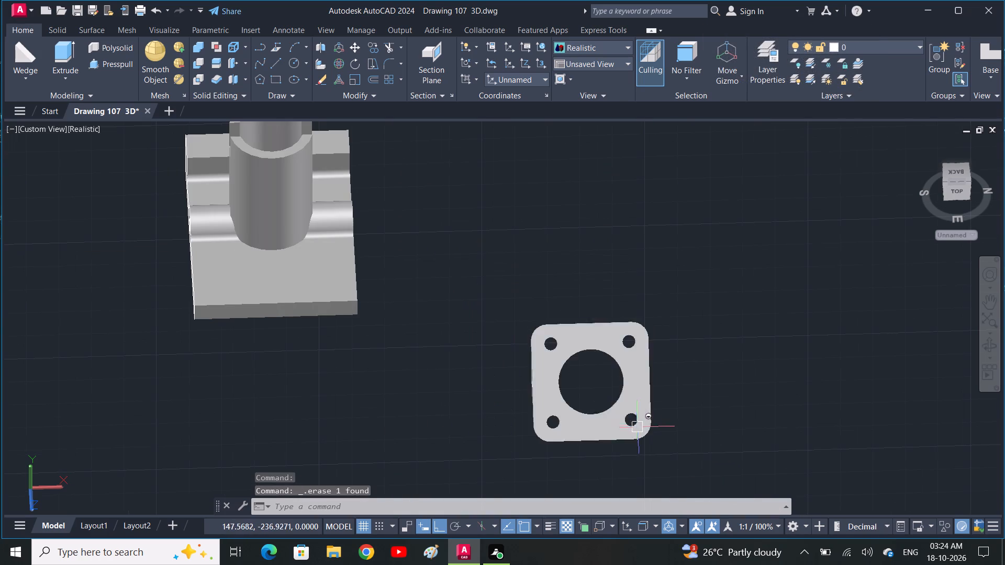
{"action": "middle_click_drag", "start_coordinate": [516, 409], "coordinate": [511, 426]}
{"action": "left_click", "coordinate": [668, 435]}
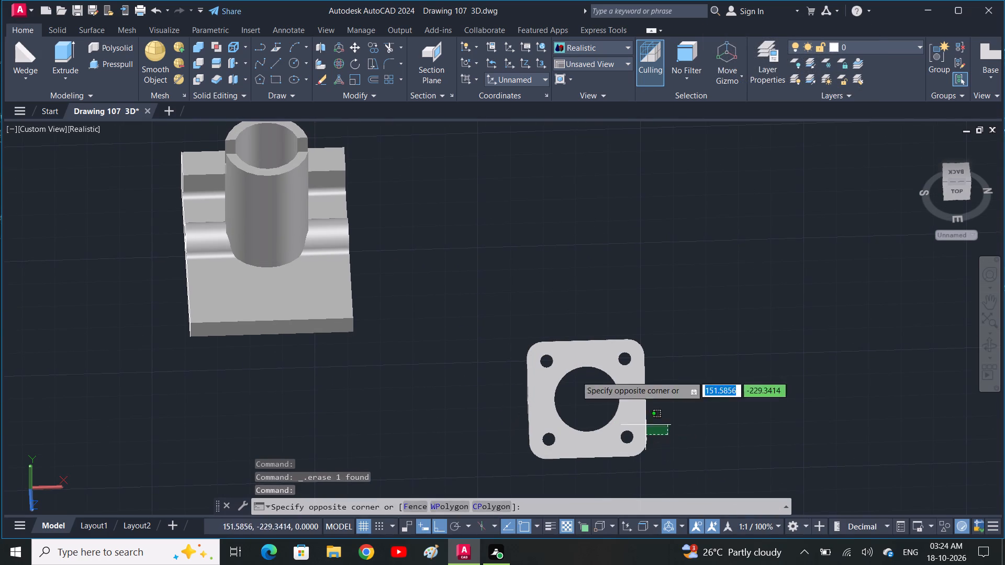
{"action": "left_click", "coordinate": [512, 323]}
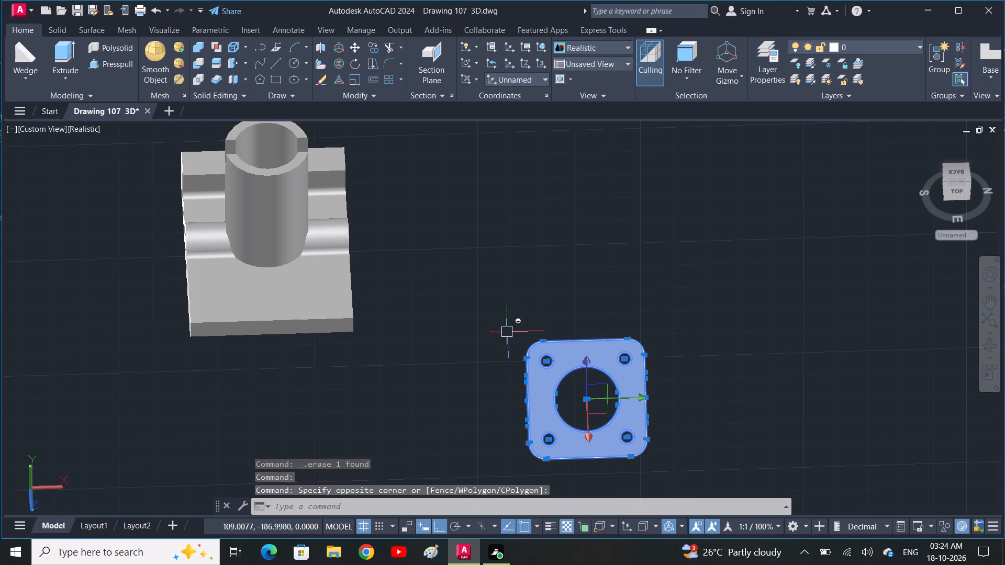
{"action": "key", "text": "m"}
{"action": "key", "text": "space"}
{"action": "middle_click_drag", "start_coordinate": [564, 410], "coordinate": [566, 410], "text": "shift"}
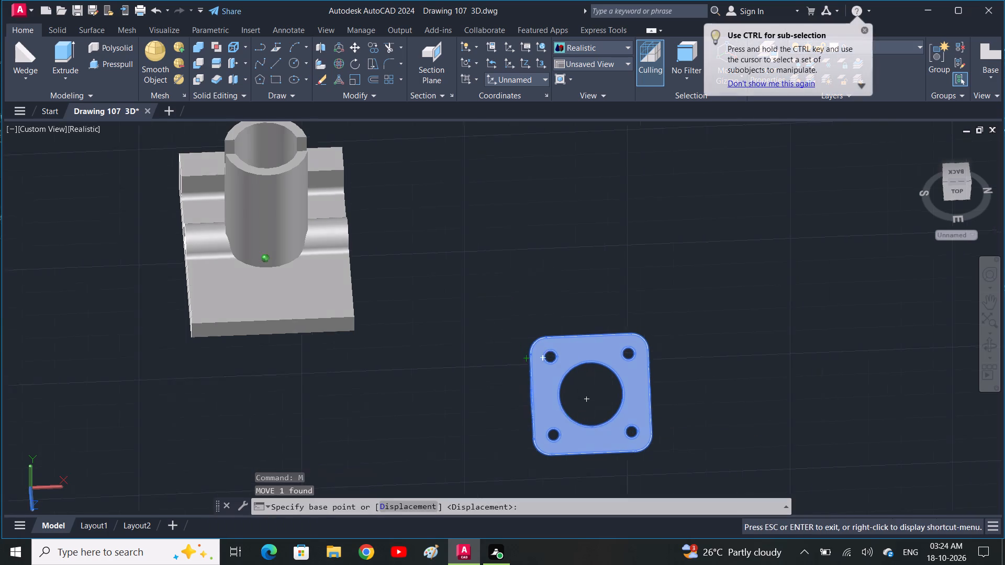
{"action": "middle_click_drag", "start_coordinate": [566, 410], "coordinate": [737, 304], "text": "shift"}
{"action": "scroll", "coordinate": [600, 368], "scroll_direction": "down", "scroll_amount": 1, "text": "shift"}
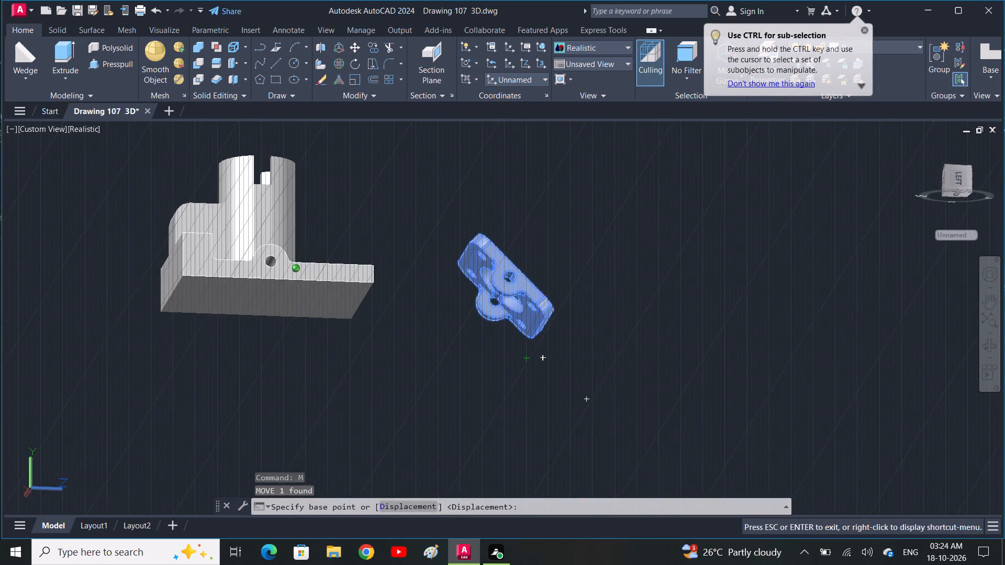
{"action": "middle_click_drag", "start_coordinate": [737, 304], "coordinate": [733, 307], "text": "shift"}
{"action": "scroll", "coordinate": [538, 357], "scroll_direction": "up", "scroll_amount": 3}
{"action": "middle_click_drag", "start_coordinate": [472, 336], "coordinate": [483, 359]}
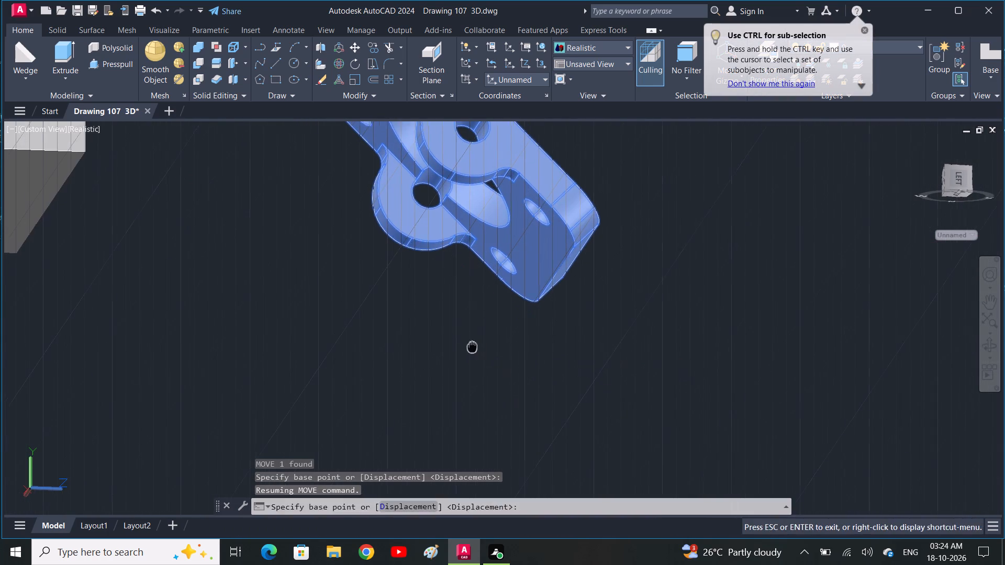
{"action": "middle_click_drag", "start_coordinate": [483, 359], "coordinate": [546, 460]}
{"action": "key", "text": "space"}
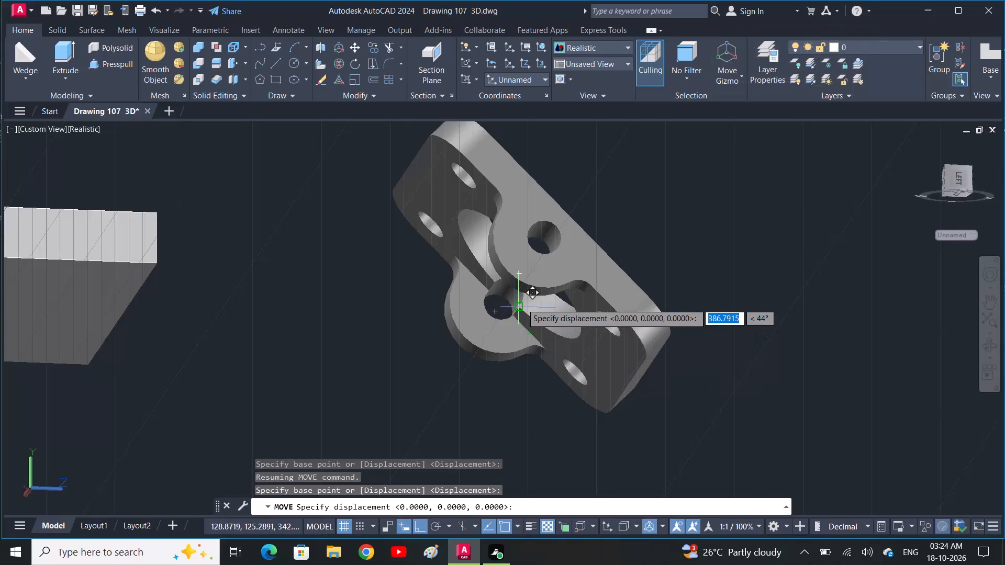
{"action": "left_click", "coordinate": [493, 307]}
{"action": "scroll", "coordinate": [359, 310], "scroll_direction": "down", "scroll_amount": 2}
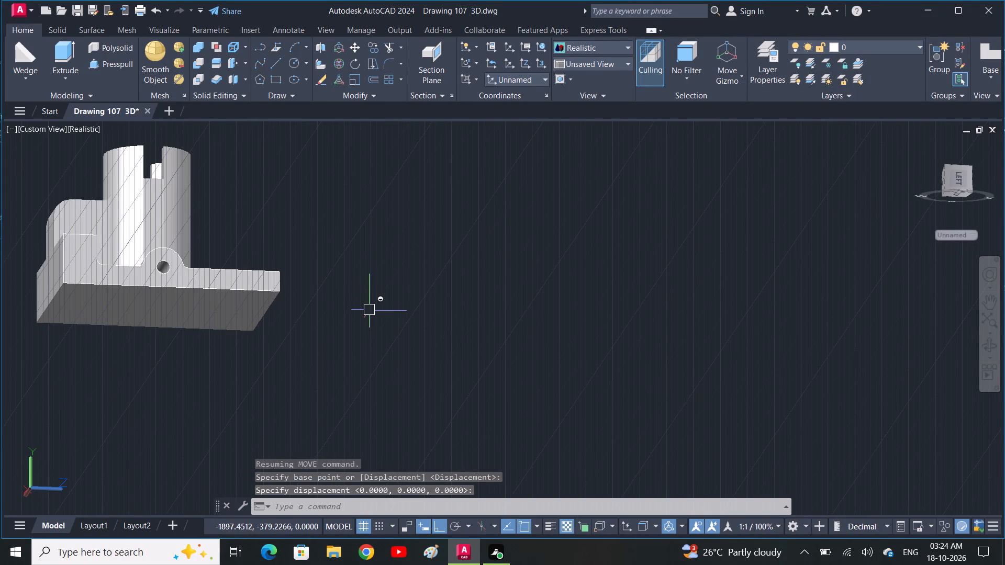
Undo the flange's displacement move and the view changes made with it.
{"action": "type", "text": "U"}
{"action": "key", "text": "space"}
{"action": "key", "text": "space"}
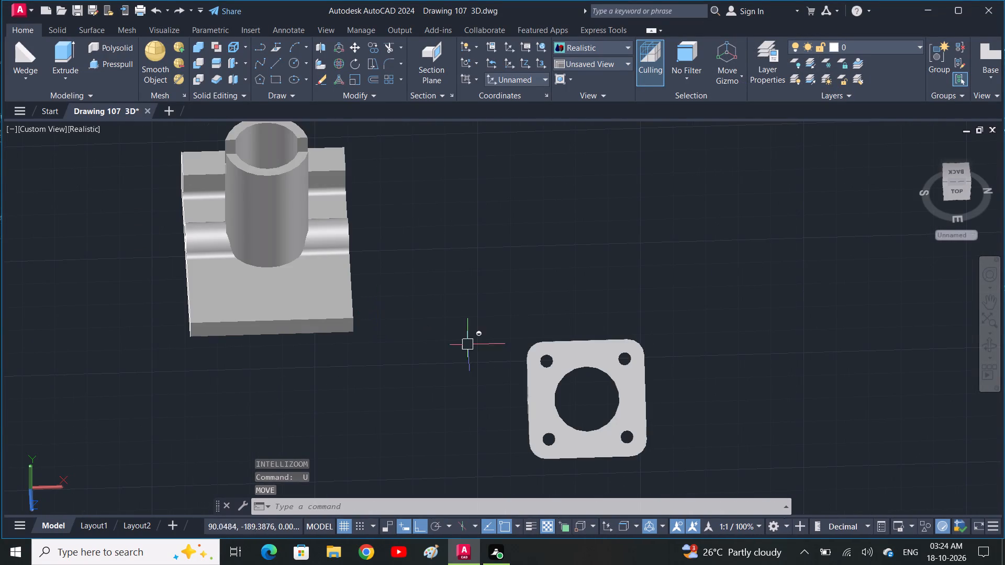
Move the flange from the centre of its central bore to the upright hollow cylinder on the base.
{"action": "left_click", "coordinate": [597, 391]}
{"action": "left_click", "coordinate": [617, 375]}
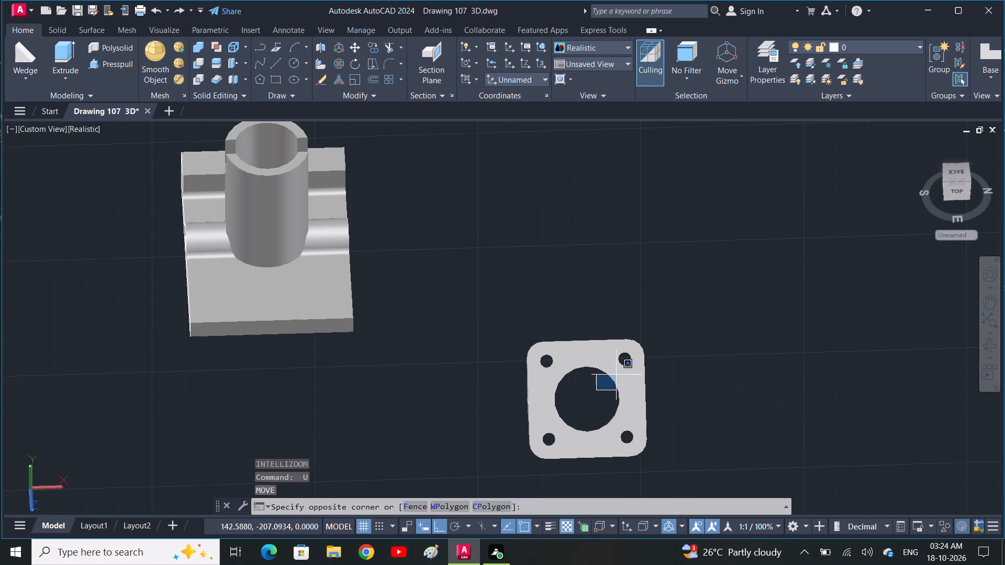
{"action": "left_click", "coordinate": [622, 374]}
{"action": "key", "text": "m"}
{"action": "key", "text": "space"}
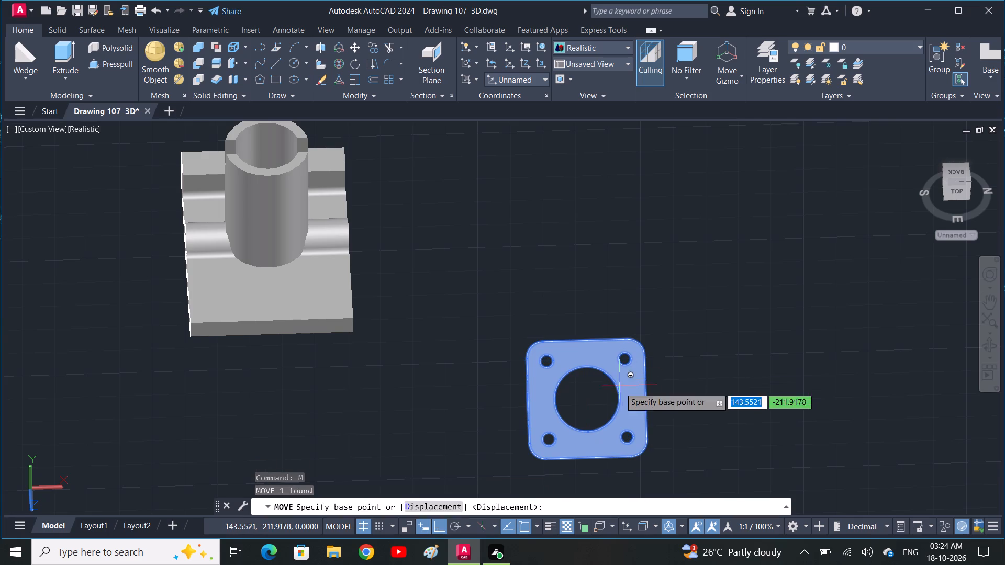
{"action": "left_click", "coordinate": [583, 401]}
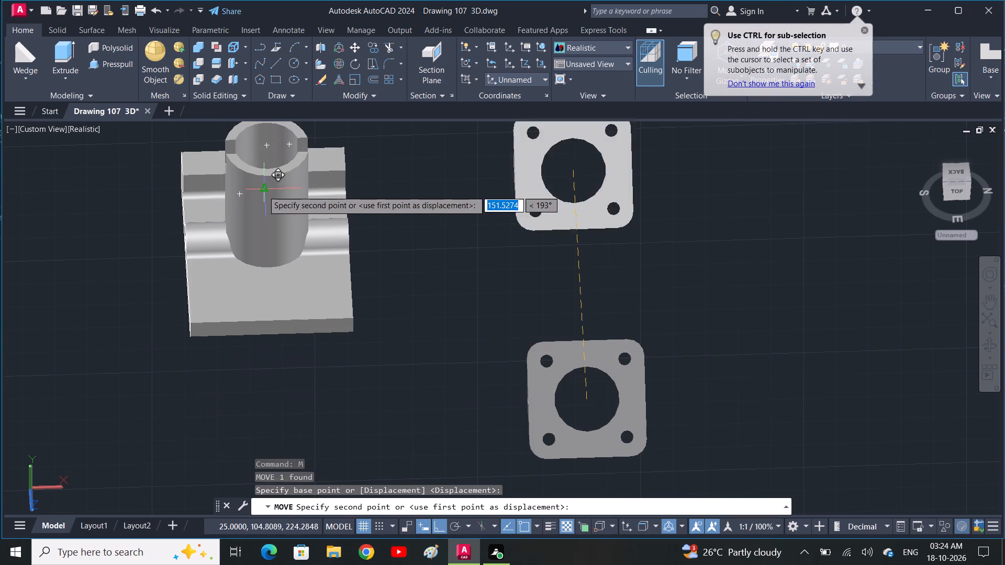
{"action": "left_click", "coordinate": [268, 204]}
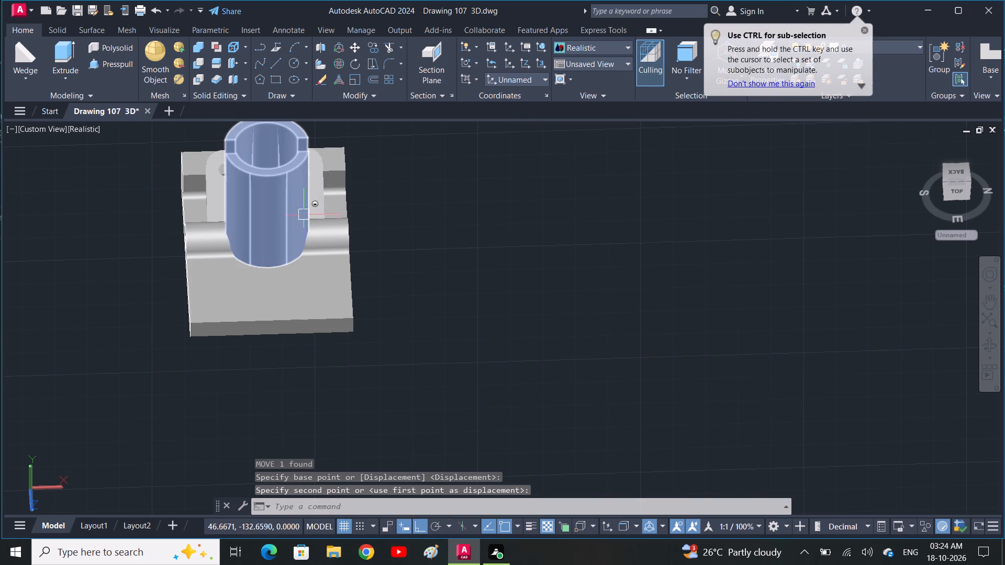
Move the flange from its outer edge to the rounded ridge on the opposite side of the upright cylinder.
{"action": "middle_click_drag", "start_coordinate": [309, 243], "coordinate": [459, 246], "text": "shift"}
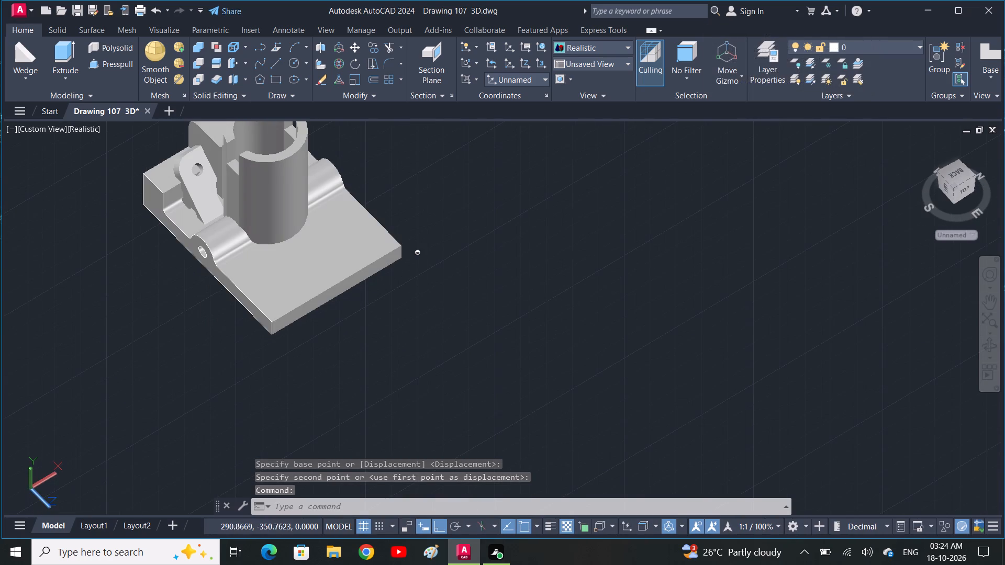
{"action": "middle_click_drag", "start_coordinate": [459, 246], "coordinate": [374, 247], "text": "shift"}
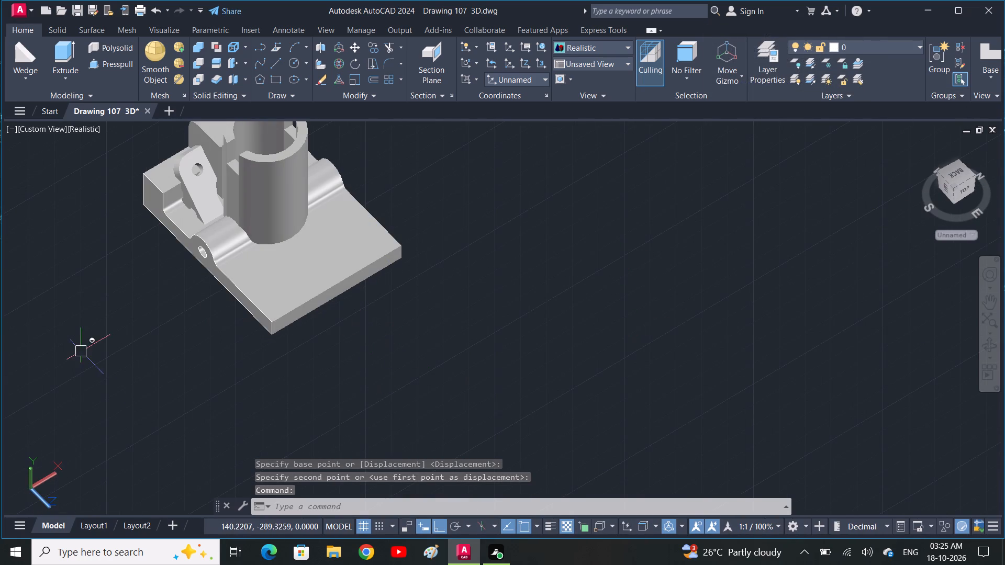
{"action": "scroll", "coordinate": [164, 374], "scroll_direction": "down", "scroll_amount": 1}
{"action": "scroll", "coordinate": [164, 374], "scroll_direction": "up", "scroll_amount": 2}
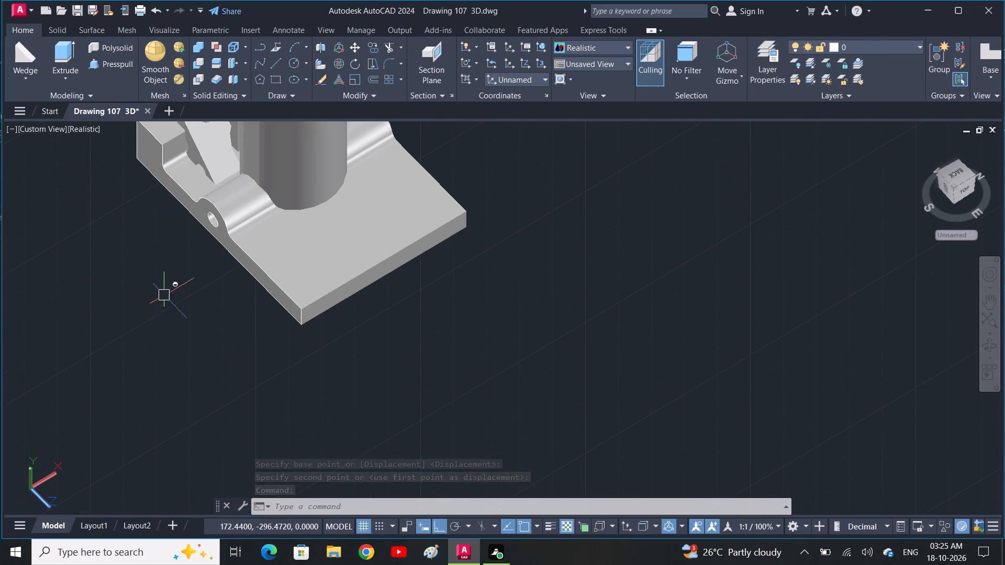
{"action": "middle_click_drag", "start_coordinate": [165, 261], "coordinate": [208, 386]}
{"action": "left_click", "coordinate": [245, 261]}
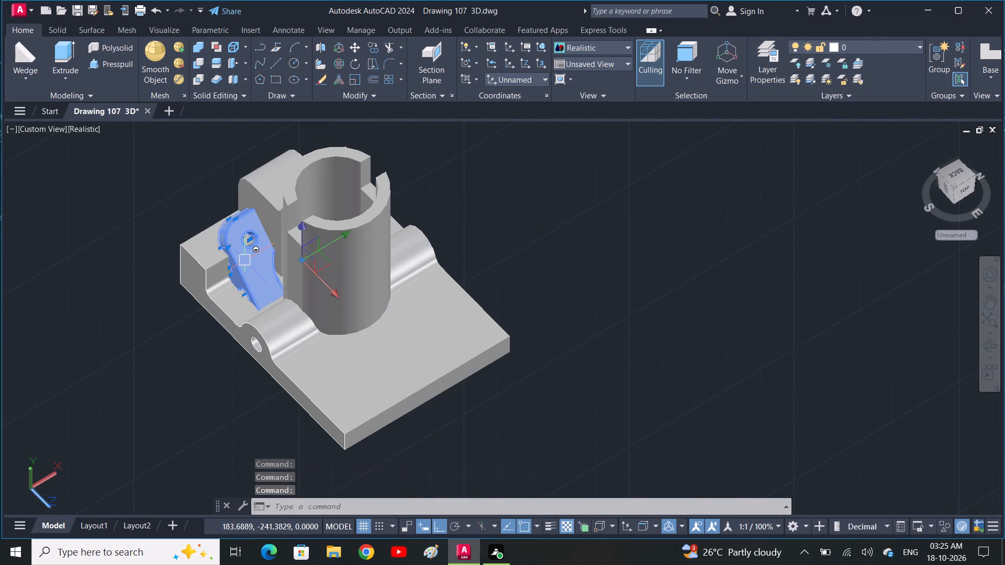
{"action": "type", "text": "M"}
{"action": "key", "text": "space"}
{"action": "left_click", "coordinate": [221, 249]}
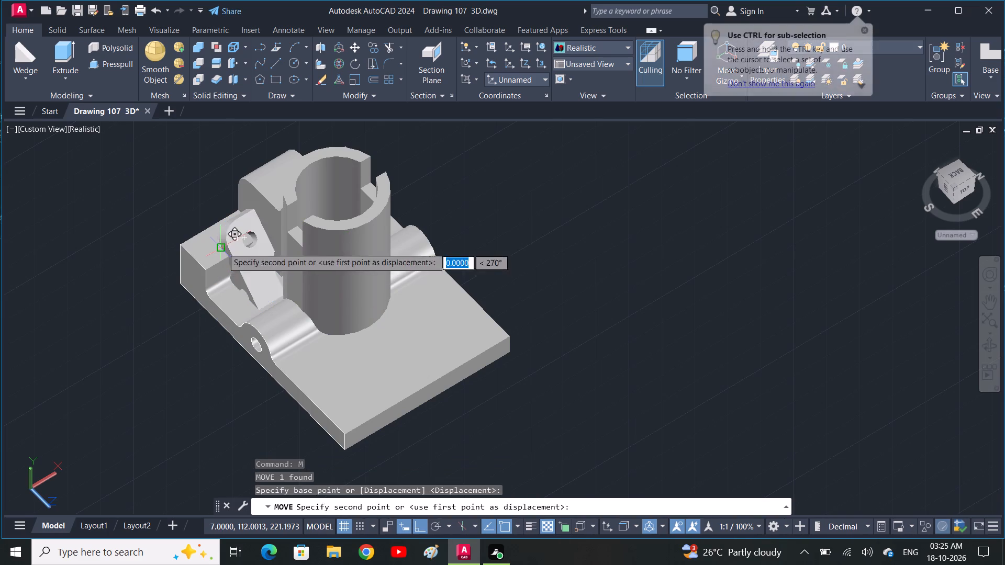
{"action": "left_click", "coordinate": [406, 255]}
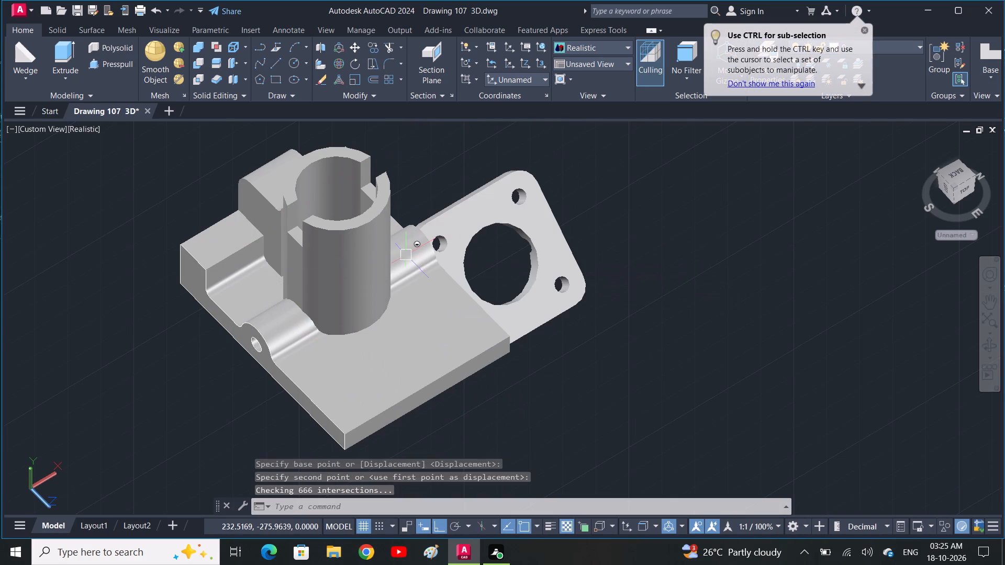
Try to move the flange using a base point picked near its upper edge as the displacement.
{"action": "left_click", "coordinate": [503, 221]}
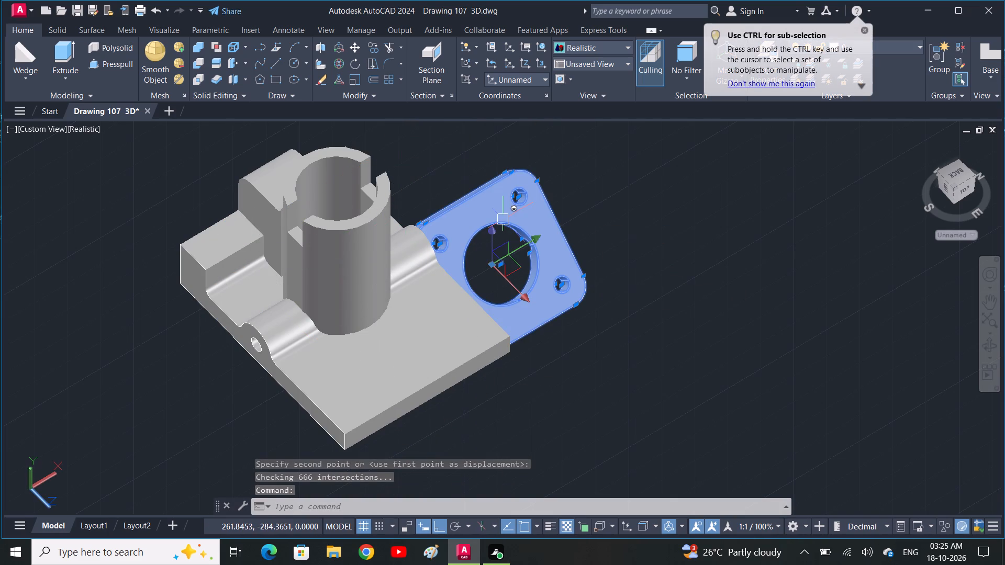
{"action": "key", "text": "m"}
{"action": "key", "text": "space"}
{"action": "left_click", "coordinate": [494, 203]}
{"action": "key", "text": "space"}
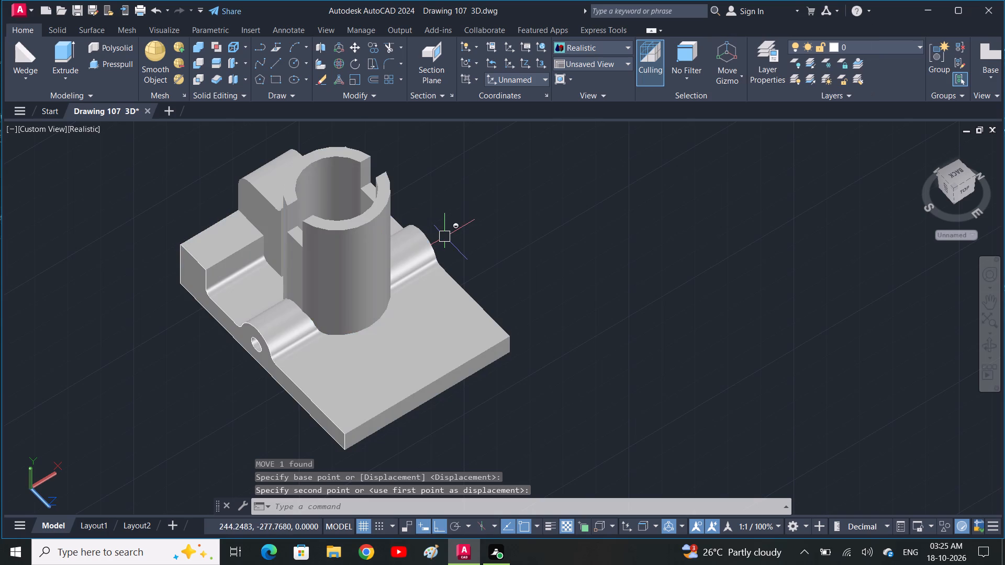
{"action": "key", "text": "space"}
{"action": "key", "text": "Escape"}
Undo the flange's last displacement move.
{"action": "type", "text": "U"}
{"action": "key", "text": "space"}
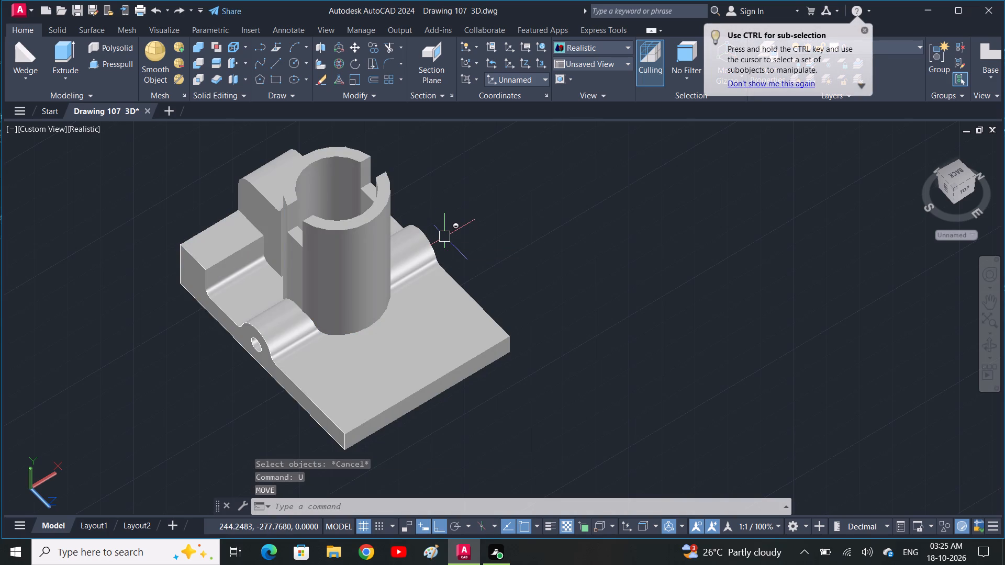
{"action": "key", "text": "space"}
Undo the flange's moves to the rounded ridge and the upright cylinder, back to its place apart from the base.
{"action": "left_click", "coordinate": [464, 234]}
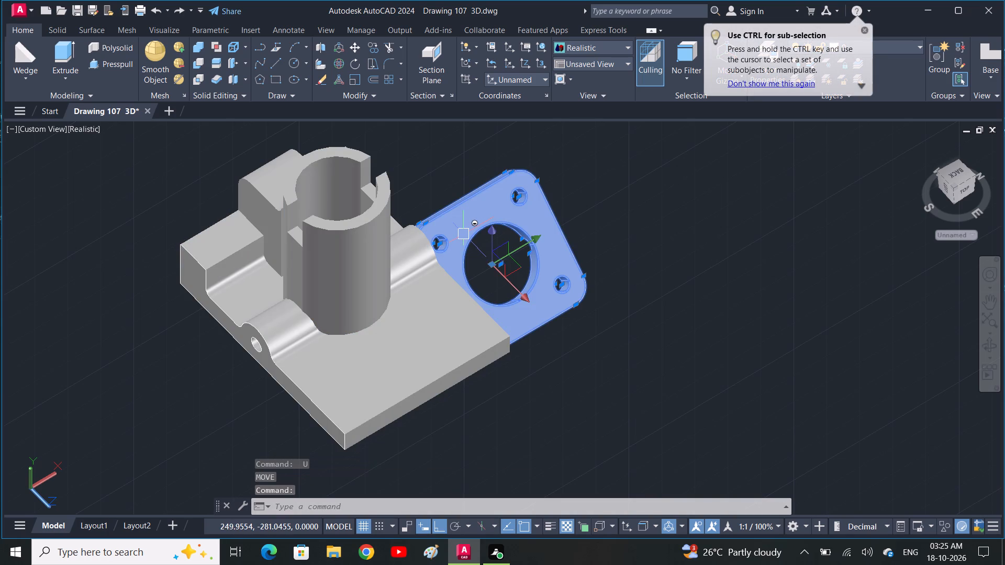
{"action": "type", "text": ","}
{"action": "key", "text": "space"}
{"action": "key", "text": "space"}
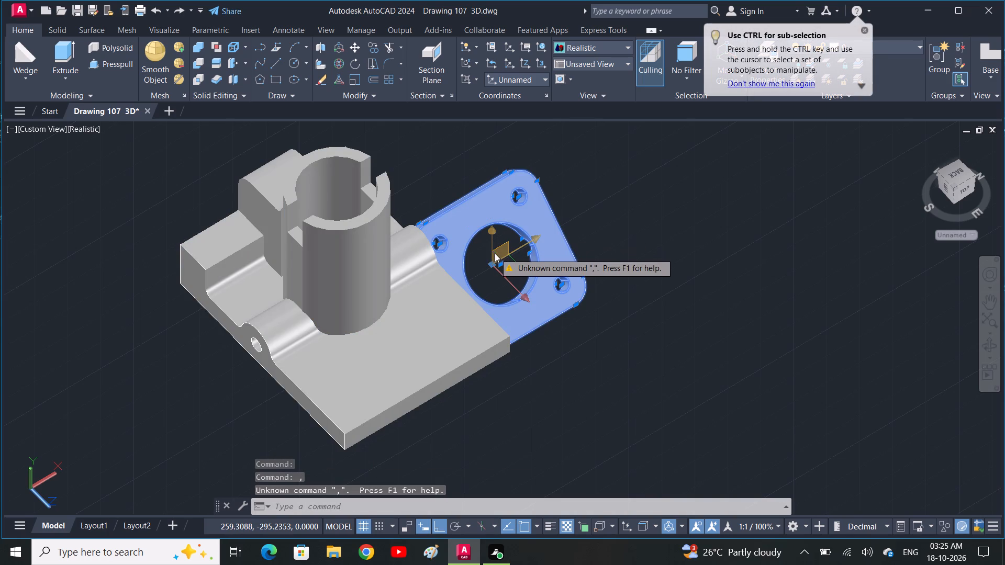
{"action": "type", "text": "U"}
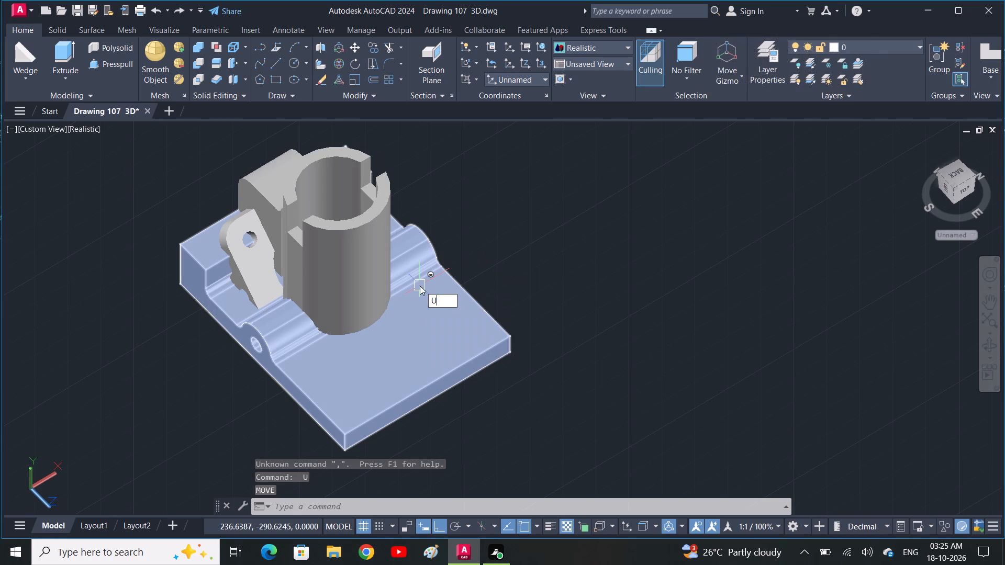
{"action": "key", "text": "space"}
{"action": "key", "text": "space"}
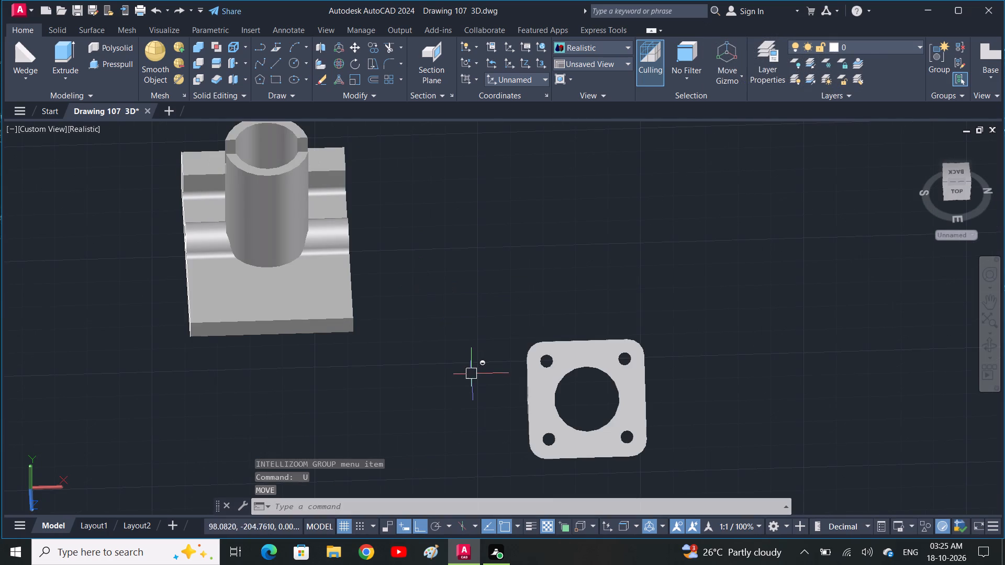
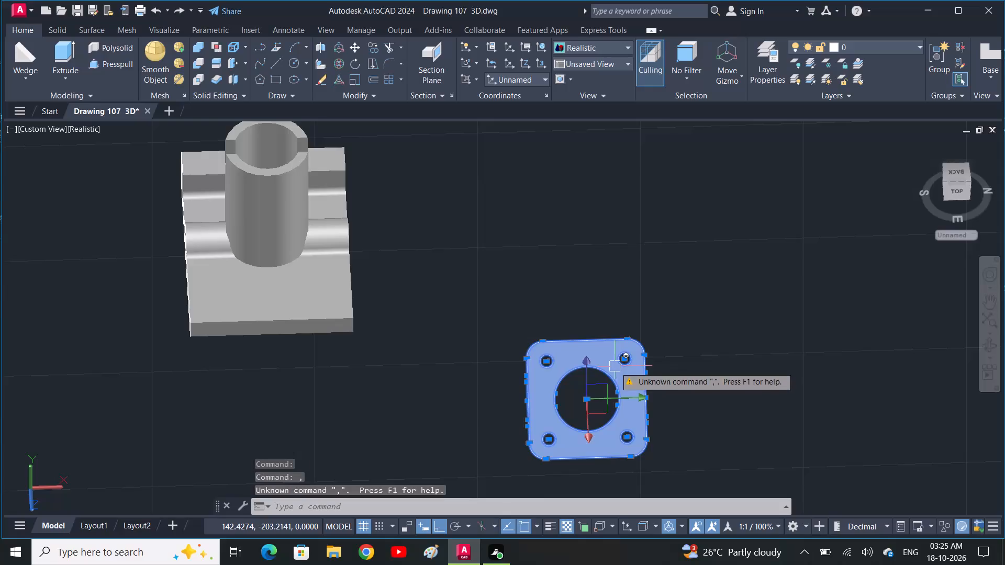
Move the flange from the centre of its bore onto the near rim of the upright cylinder.
{"action": "key", "text": "Escape"}
{"action": "left_click", "coordinate": [588, 384]}
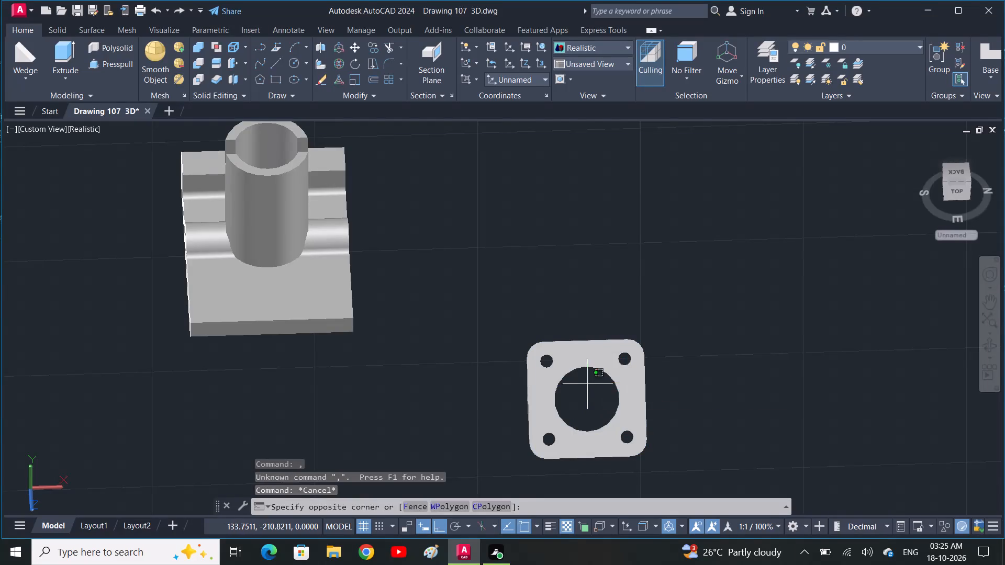
{"action": "left_click", "coordinate": [608, 363]}
{"action": "left_click", "coordinate": [608, 363]}
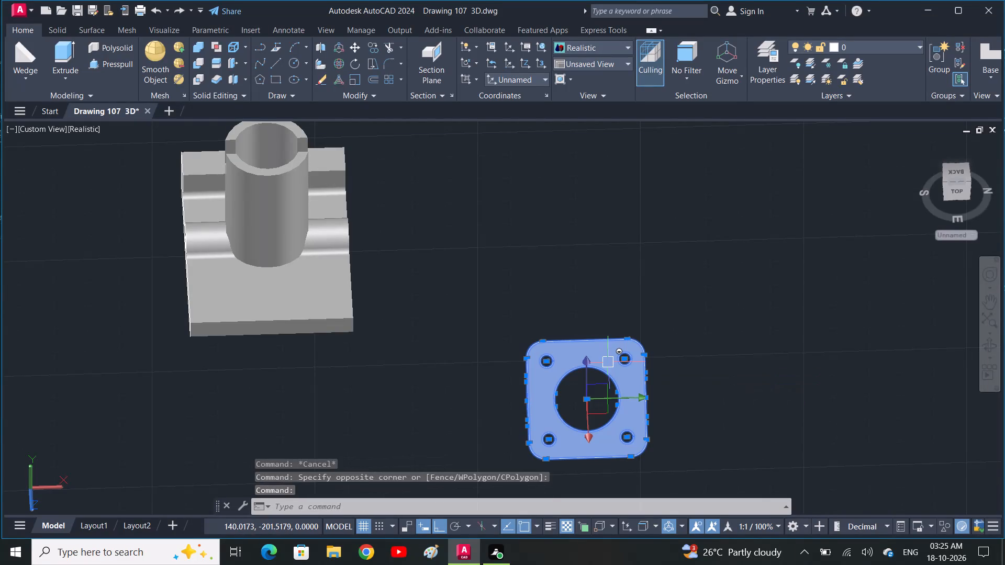
{"action": "type", "text": "M"}
{"action": "key", "text": "space"}
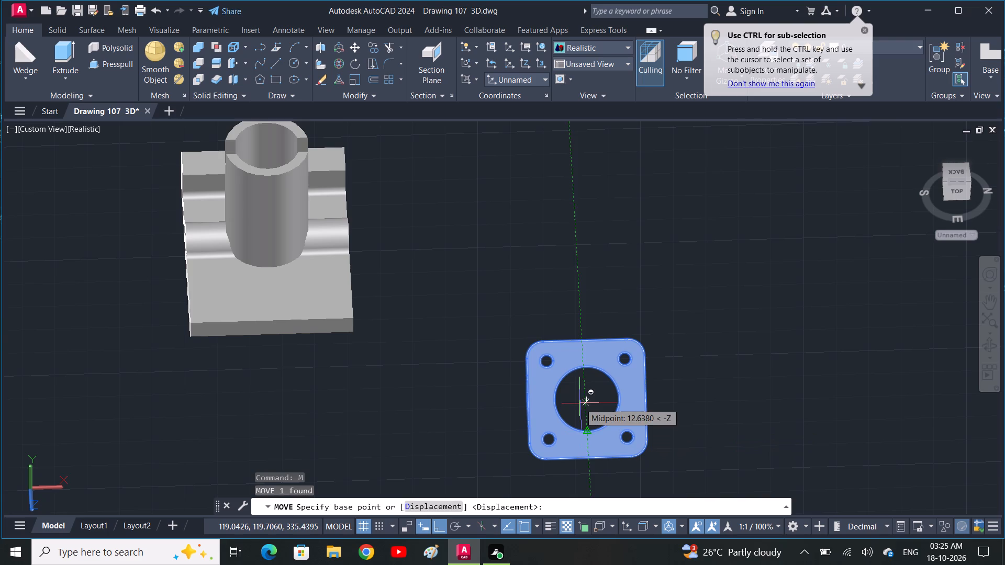
{"action": "left_click", "coordinate": [583, 400]}
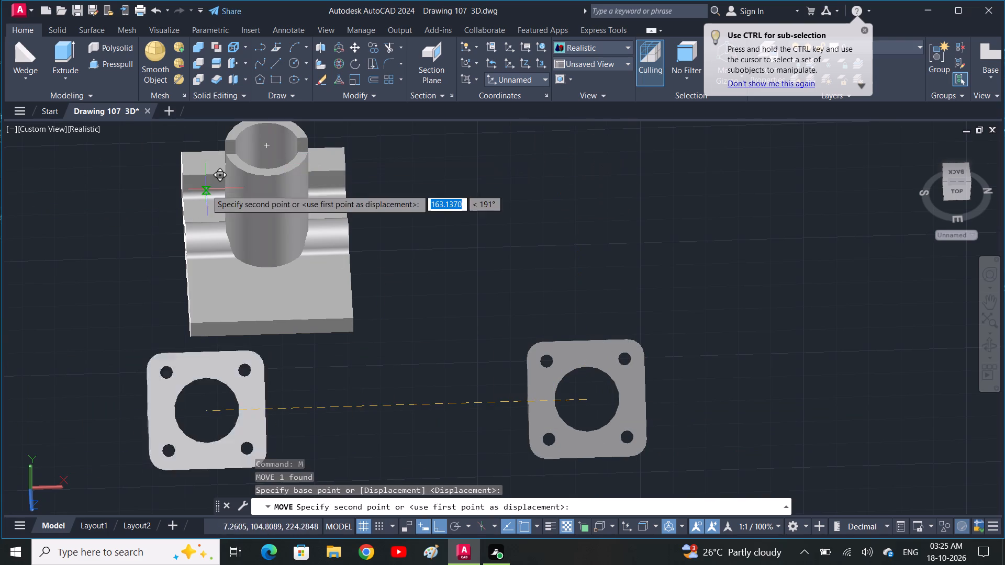
{"action": "left_click", "coordinate": [268, 177]}
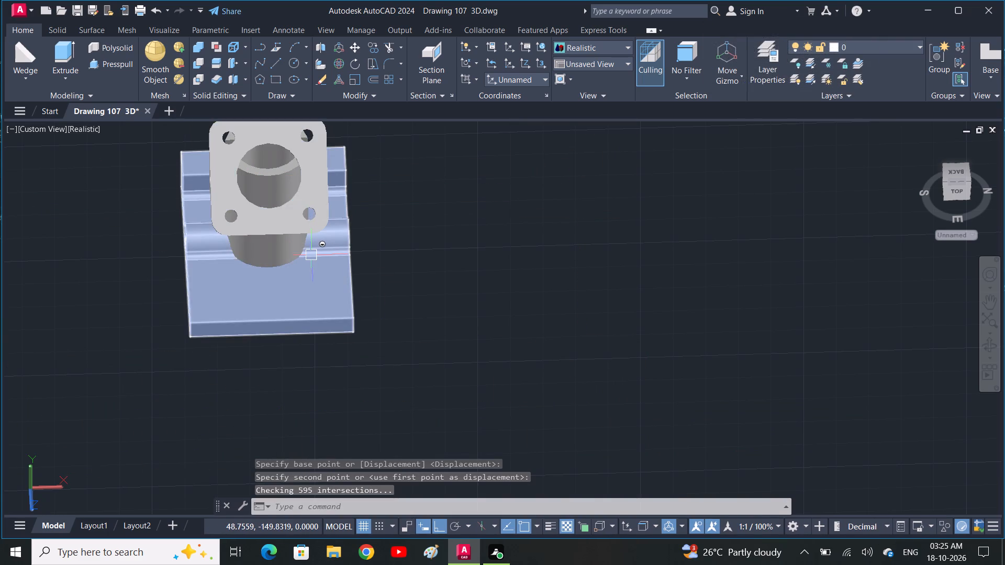
Erase the leftover ring-shaped geometry beside the model and the stray object near the origin.
{"action": "middle_click_drag", "start_coordinate": [315, 259], "coordinate": [341, 259], "text": "shift"}
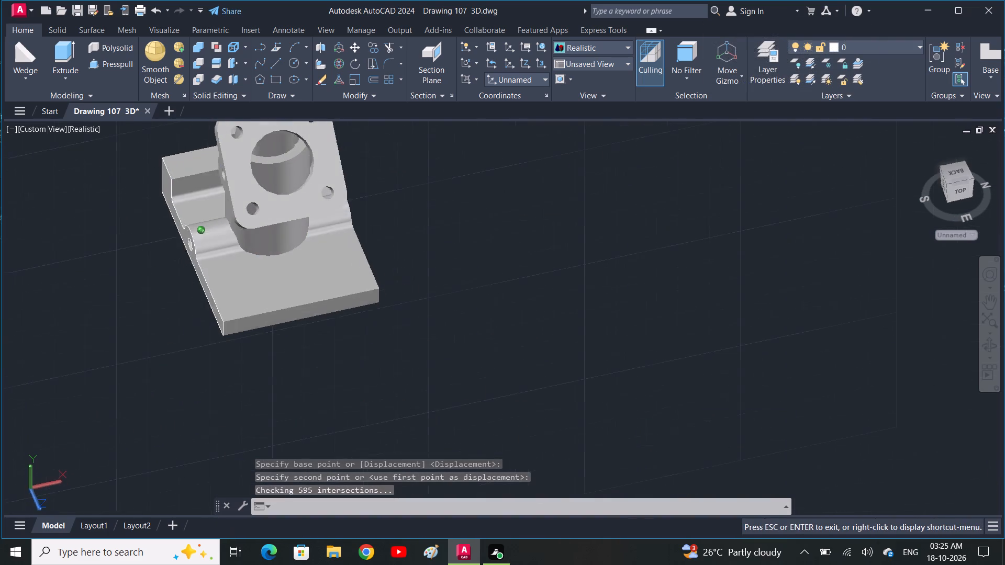
{"action": "middle_click_drag", "start_coordinate": [341, 259], "coordinate": [460, 256], "text": "shift"}
{"action": "middle_click_drag", "start_coordinate": [395, 263], "coordinate": [476, 410]}
{"action": "scroll", "coordinate": [397, 317], "scroll_direction": "up", "scroll_amount": 1}
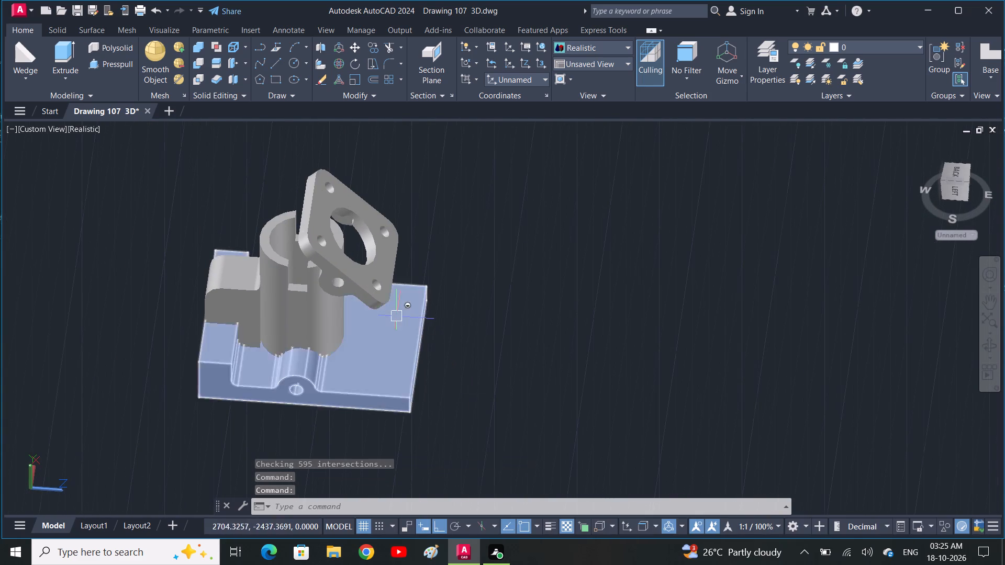
{"action": "scroll", "coordinate": [357, 306], "scroll_direction": "up", "scroll_amount": 1}
{"action": "middle_click_drag", "start_coordinate": [357, 306], "coordinate": [432, 377]}
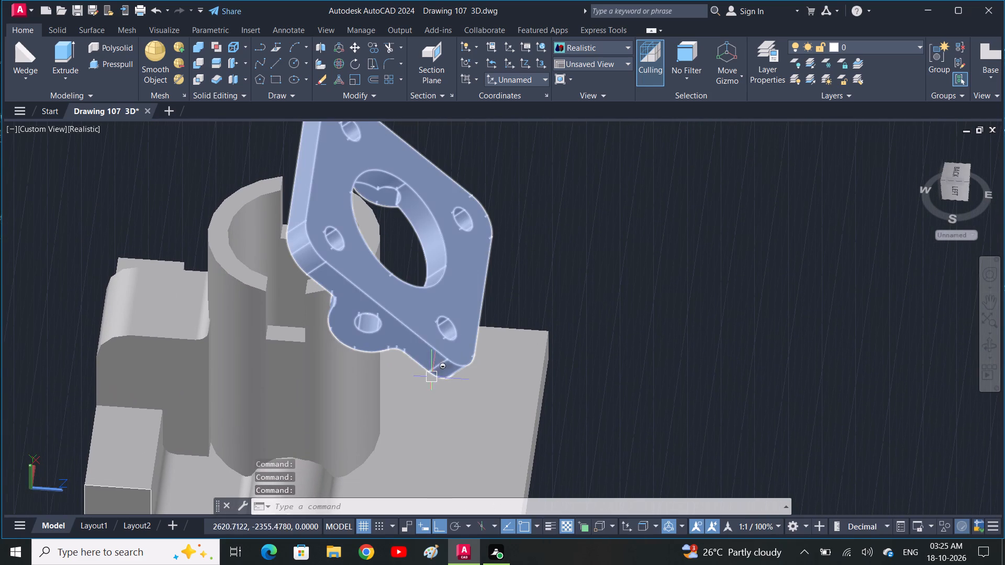
{"action": "scroll", "coordinate": [430, 341], "scroll_direction": "down", "scroll_amount": 4}
{"action": "scroll", "coordinate": [522, 362], "scroll_direction": "down", "scroll_amount": 1}
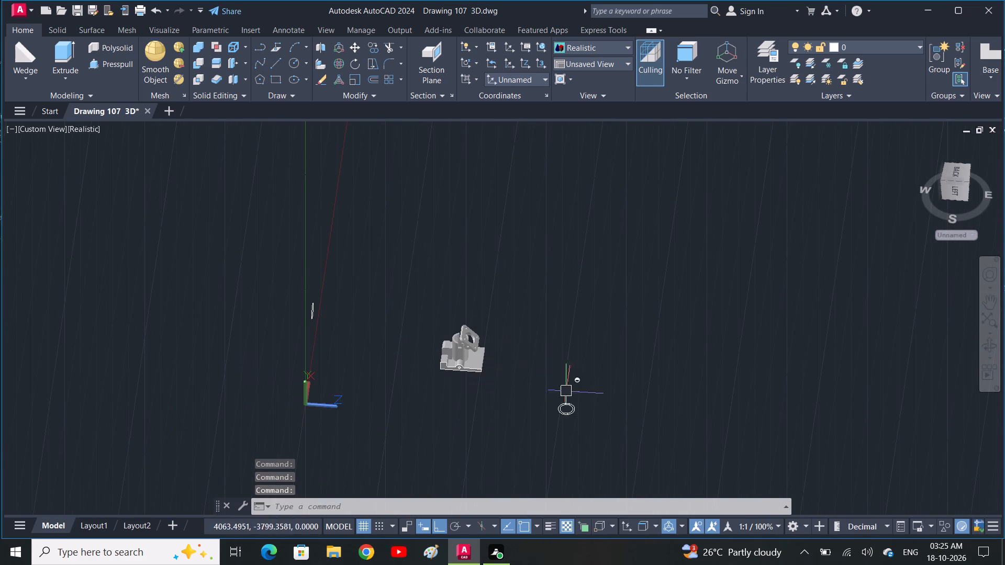
{"action": "left_click", "coordinate": [598, 417]}
{"action": "left_click", "coordinate": [490, 378]}
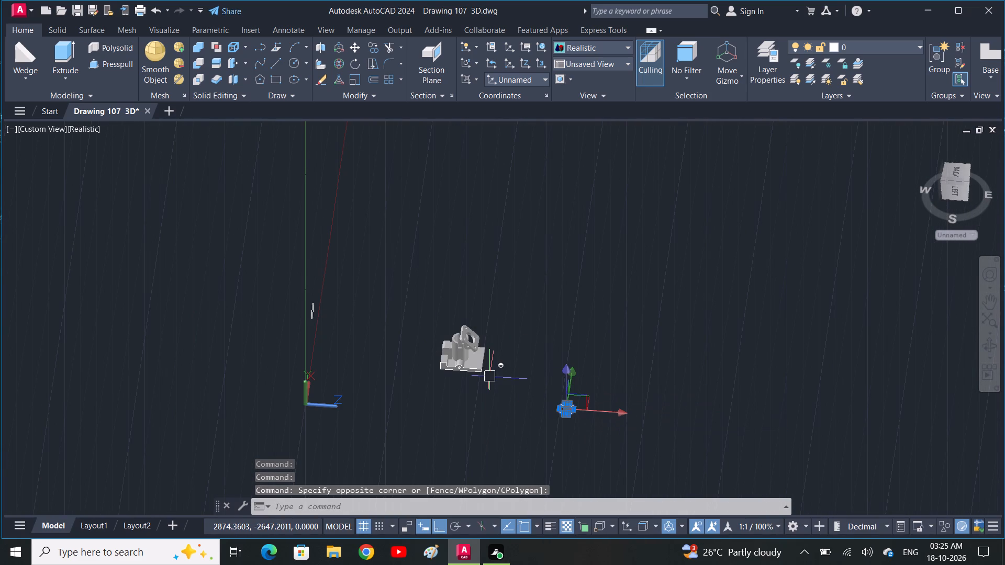
{"action": "key", "text": "Delete"}
{"action": "left_click", "coordinate": [330, 341]}
{"action": "left_click", "coordinate": [293, 295]}
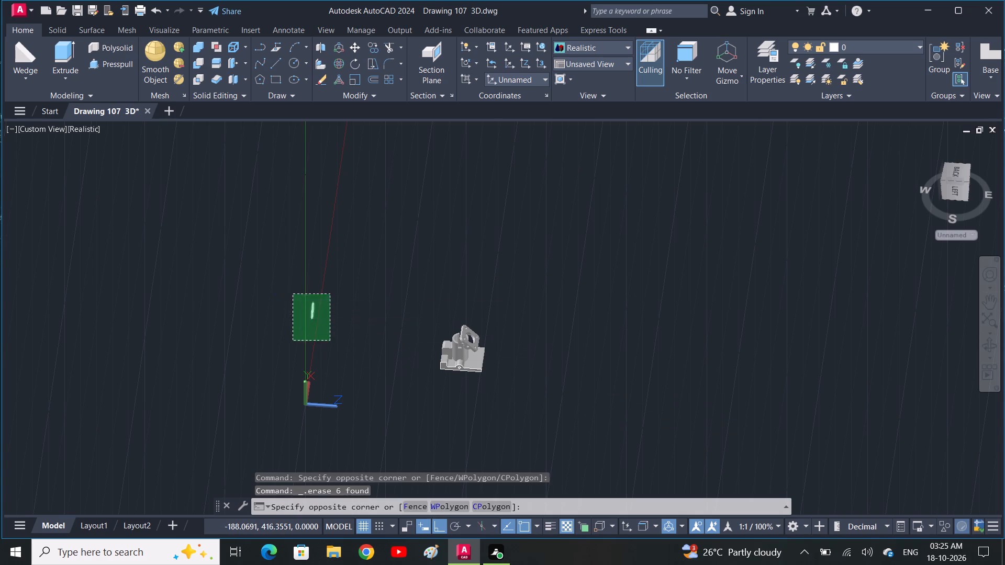
{"action": "key", "text": "Delete"}
Switch the model to the Top view.
{"action": "scroll", "coordinate": [349, 308], "scroll_direction": "down", "scroll_amount": 1}
{"action": "scroll", "coordinate": [397, 332], "scroll_direction": "up", "scroll_amount": 2}
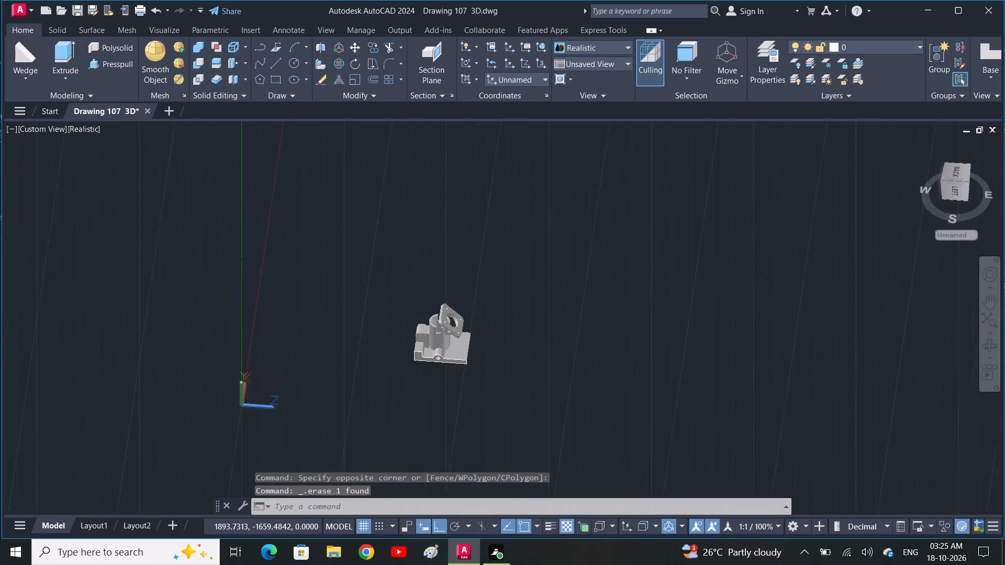
{"action": "scroll", "coordinate": [397, 332], "scroll_direction": "up", "scroll_amount": 3}
{"action": "middle_click_drag", "start_coordinate": [488, 370], "coordinate": [354, 387]}
{"action": "scroll", "coordinate": [458, 377], "scroll_direction": "up", "scroll_amount": 1}
{"action": "scroll", "coordinate": [370, 384], "scroll_direction": "up", "scroll_amount": 1}
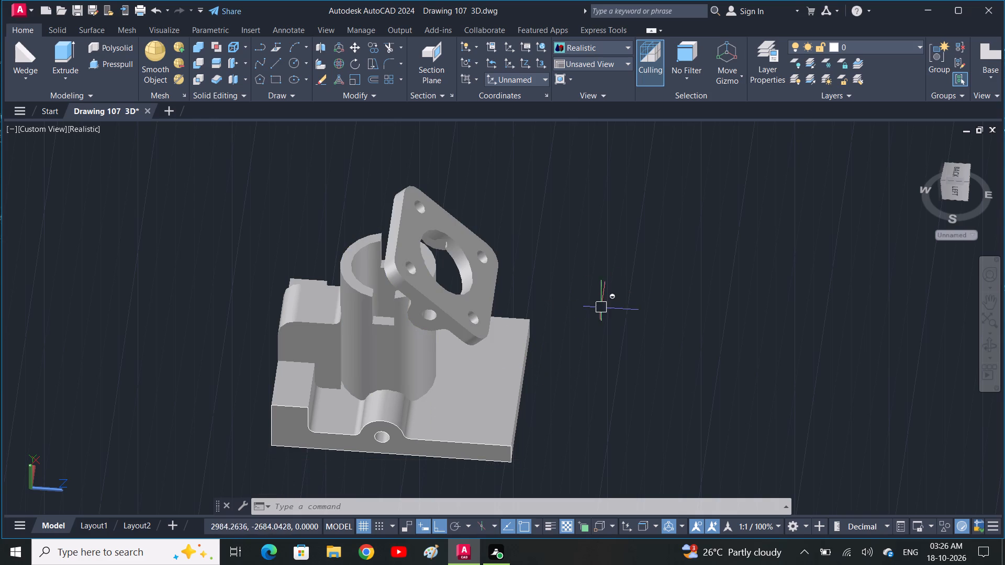
{"action": "middle_click_drag", "start_coordinate": [581, 353], "coordinate": [470, 376]}
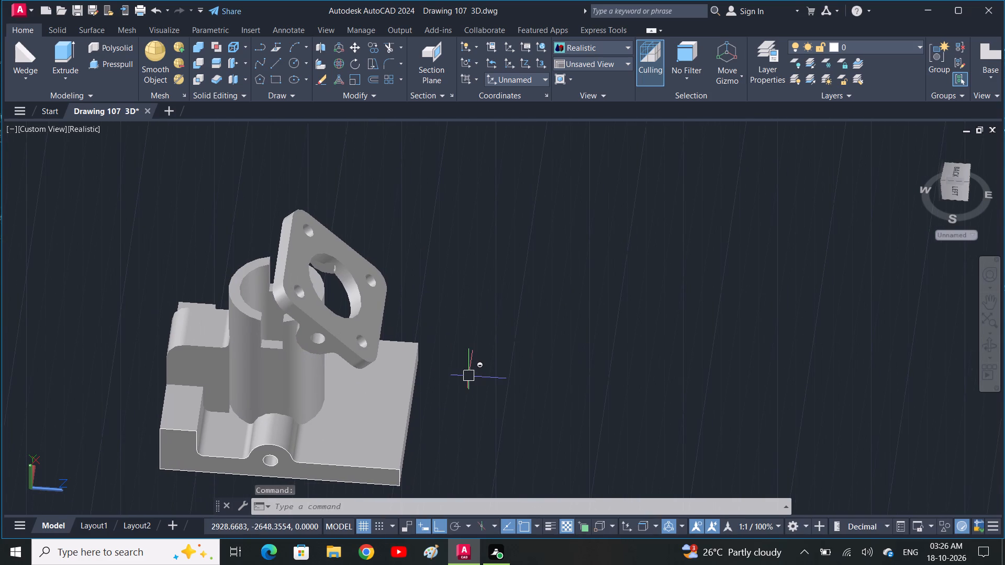
{"action": "scroll", "coordinate": [469, 377], "scroll_direction": "up", "scroll_amount": 1}
{"action": "middle_click_drag", "start_coordinate": [444, 395], "coordinate": [479, 364]}
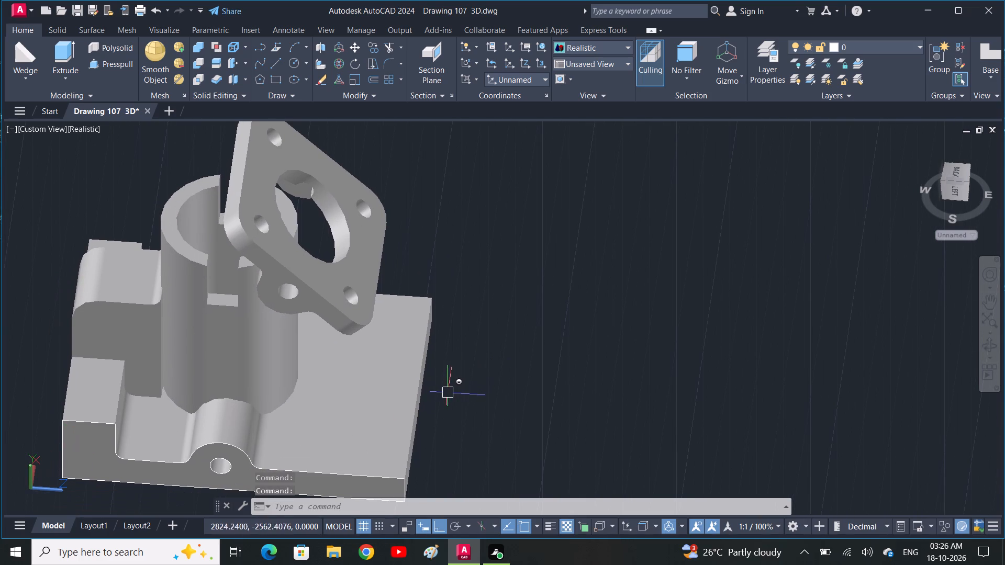
{"action": "left_click", "coordinate": [28, 133]}
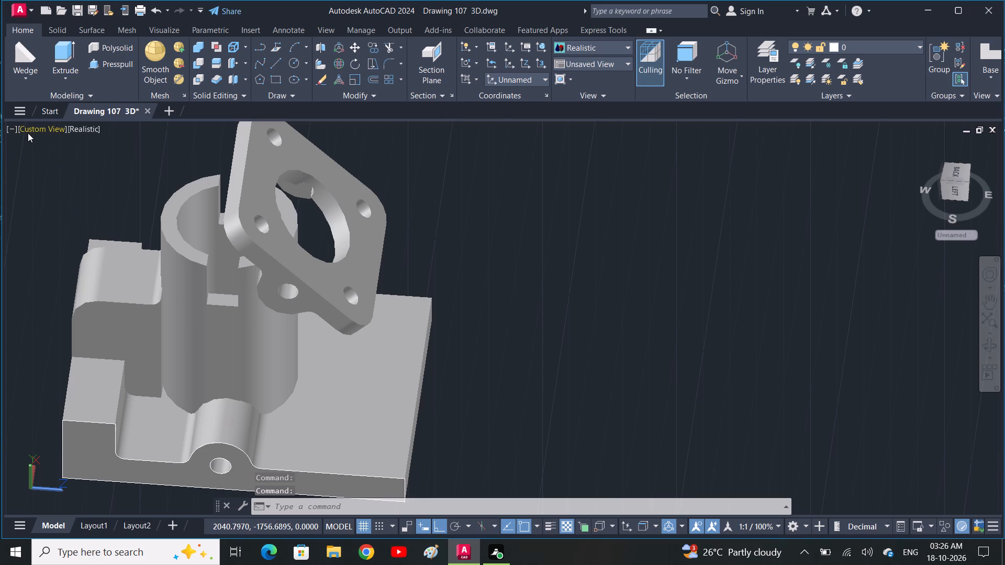
{"action": "left_click", "coordinate": [66, 156]}
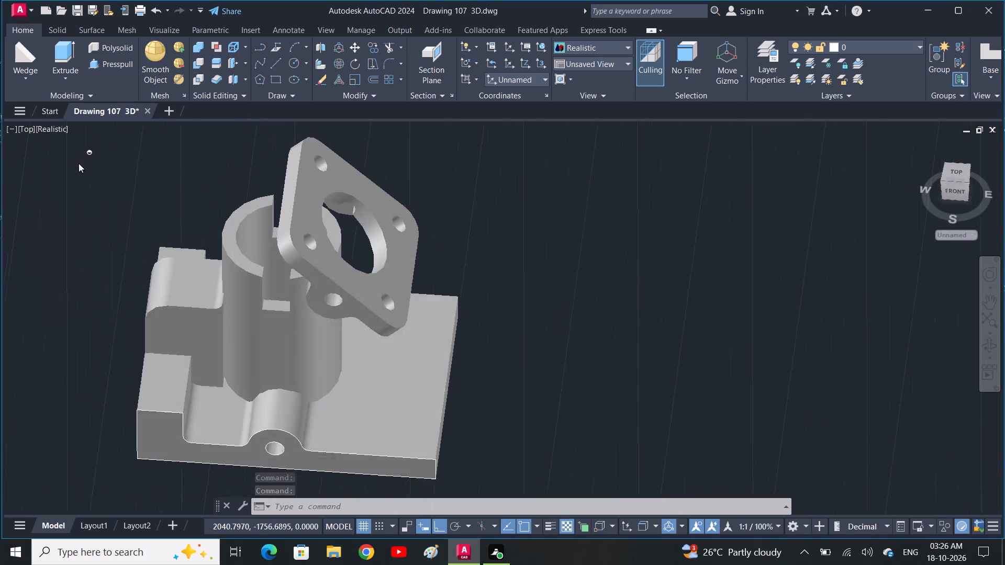
{"action": "scroll", "coordinate": [431, 418], "scroll_direction": "up", "scroll_amount": 3}
{"action": "middle_click_drag", "start_coordinate": [448, 423], "coordinate": [256, 279]}
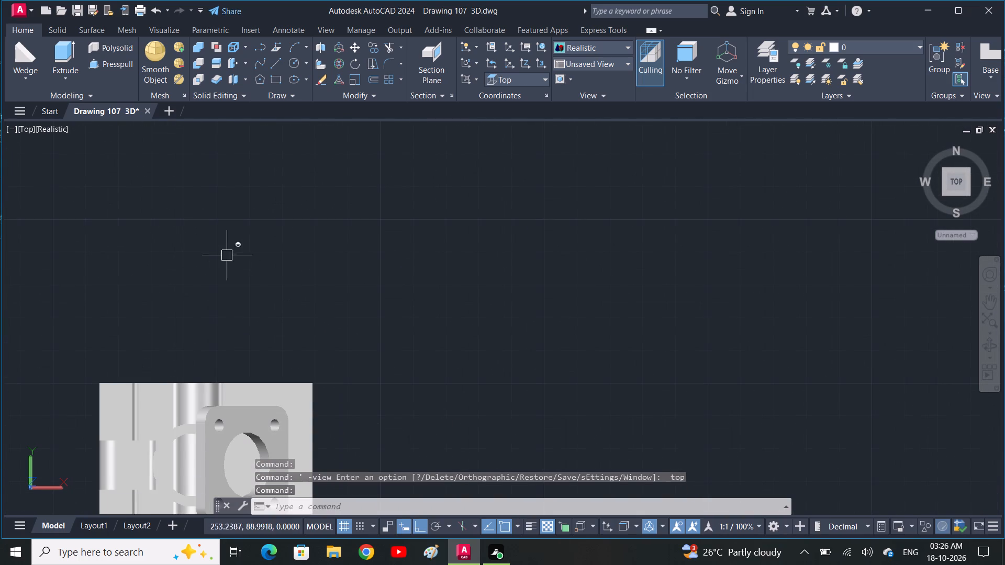
{"action": "middle_click_drag", "start_coordinate": [367, 381], "coordinate": [373, 315]}
{"action": "scroll", "coordinate": [280, 347], "scroll_direction": "up", "scroll_amount": 1}
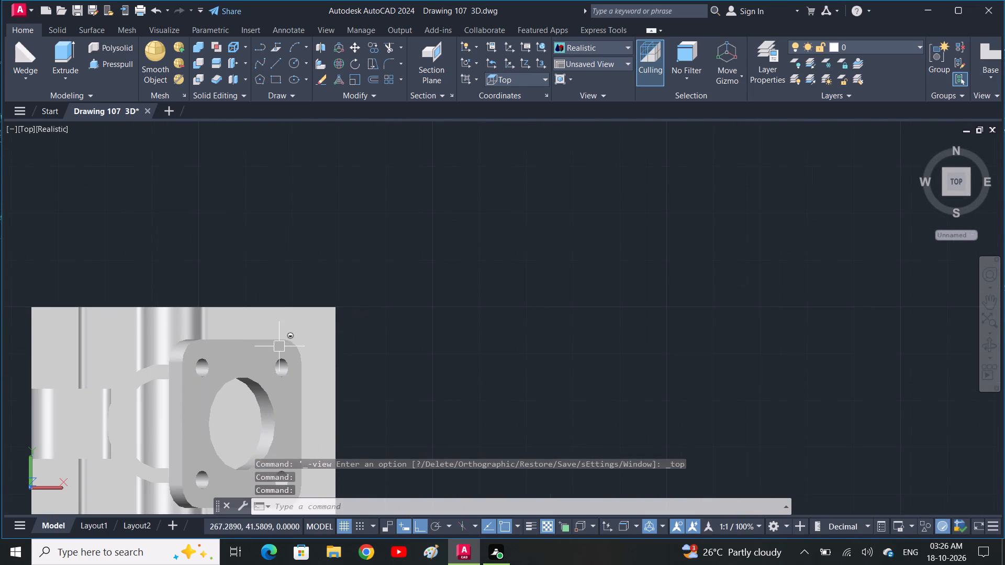
{"action": "scroll", "coordinate": [280, 344], "scroll_direction": "up", "scroll_amount": 2}
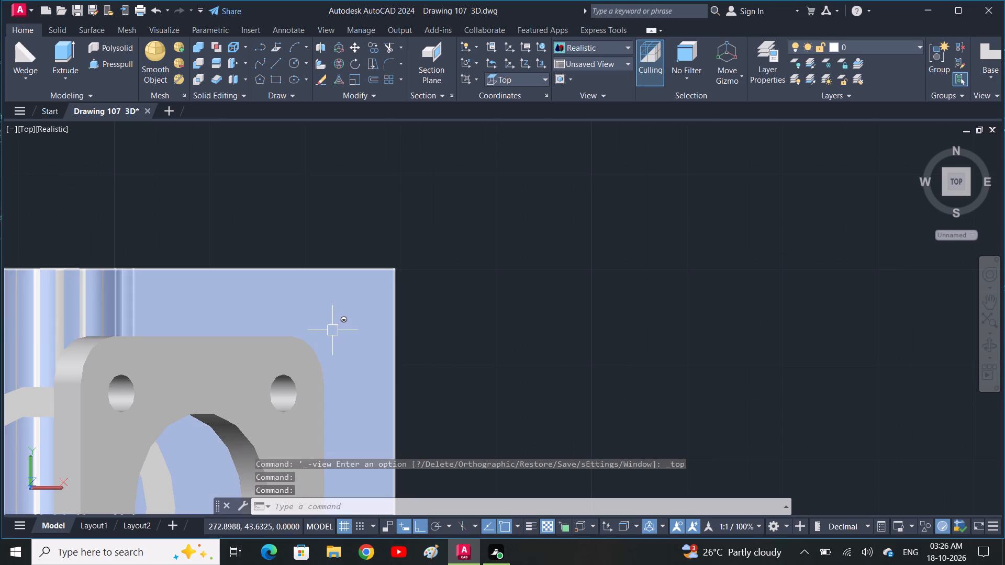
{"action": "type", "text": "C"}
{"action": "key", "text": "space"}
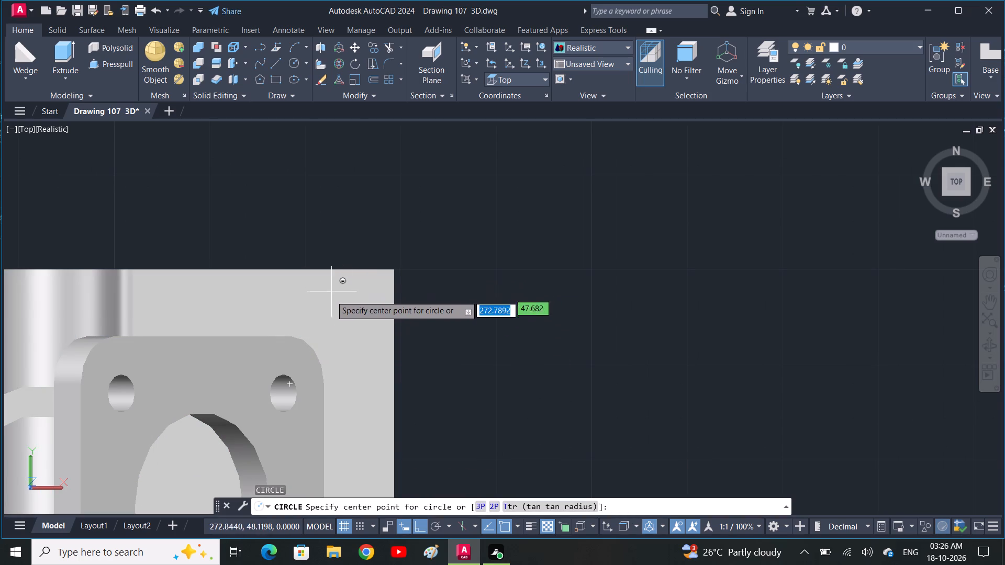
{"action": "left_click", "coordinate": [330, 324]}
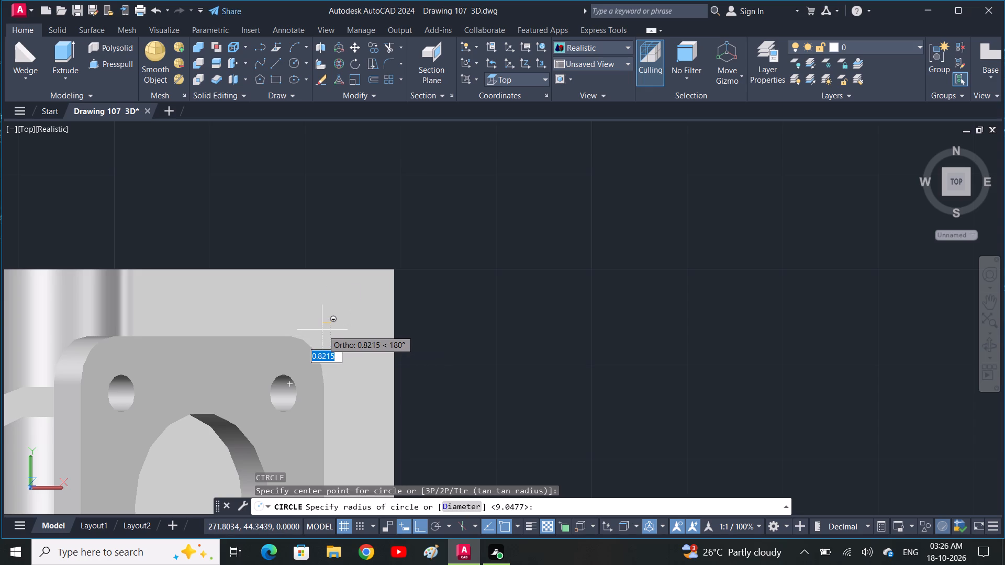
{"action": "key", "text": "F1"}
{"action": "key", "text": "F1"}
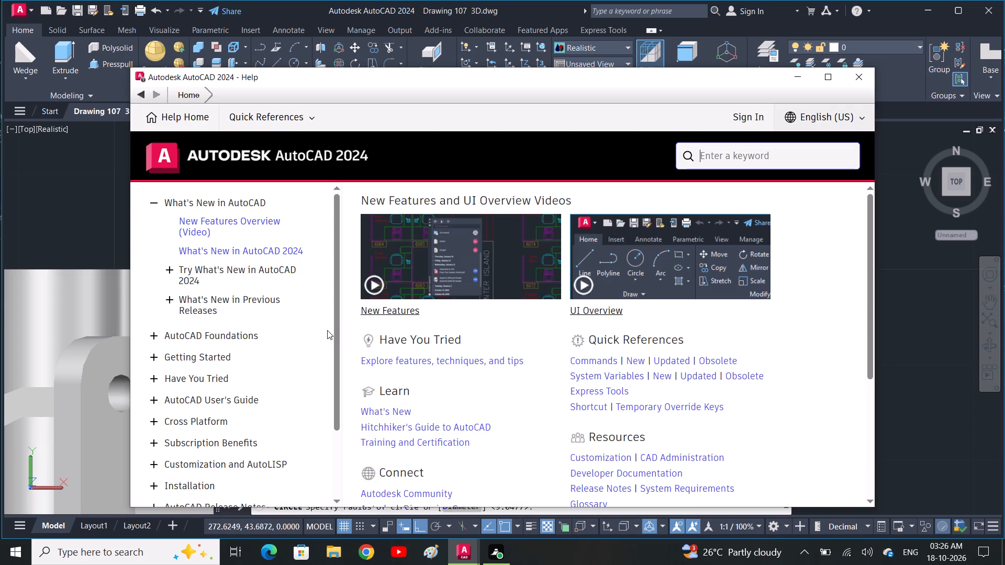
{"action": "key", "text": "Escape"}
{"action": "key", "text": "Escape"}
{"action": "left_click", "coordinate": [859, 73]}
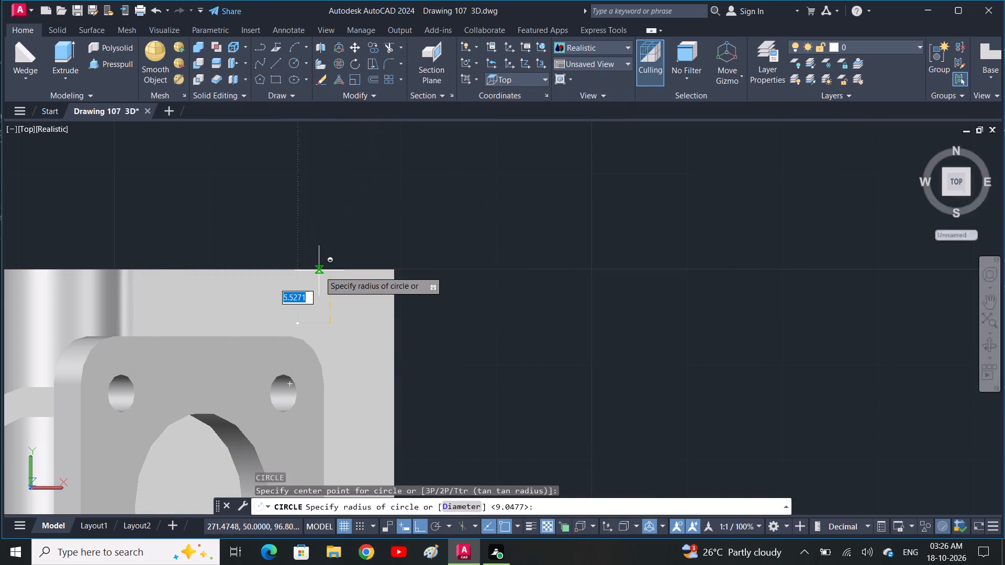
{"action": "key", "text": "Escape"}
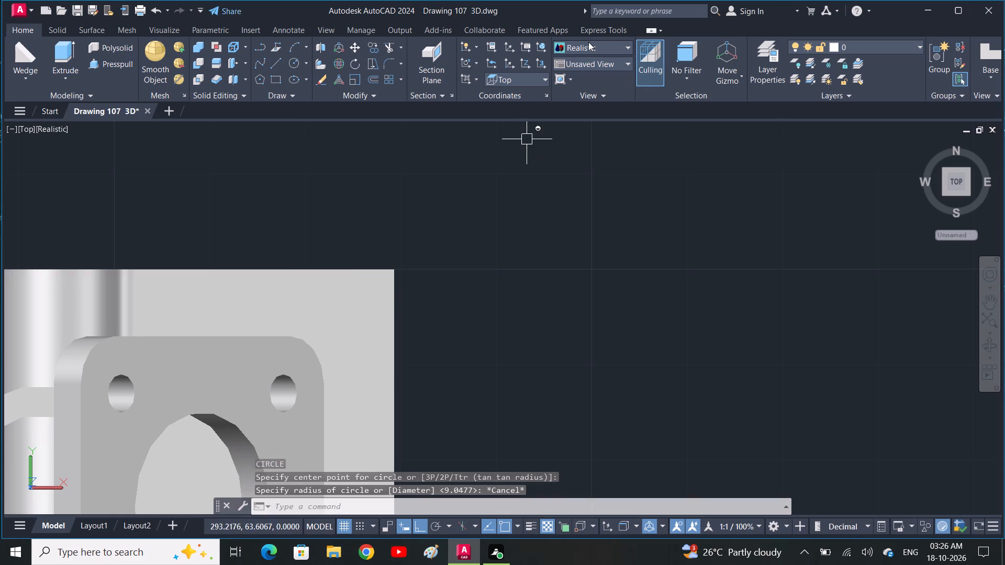
Change the visual style to 2D Wireframe.
{"action": "left_click", "coordinate": [588, 42]}
{"action": "left_click", "coordinate": [592, 74]}
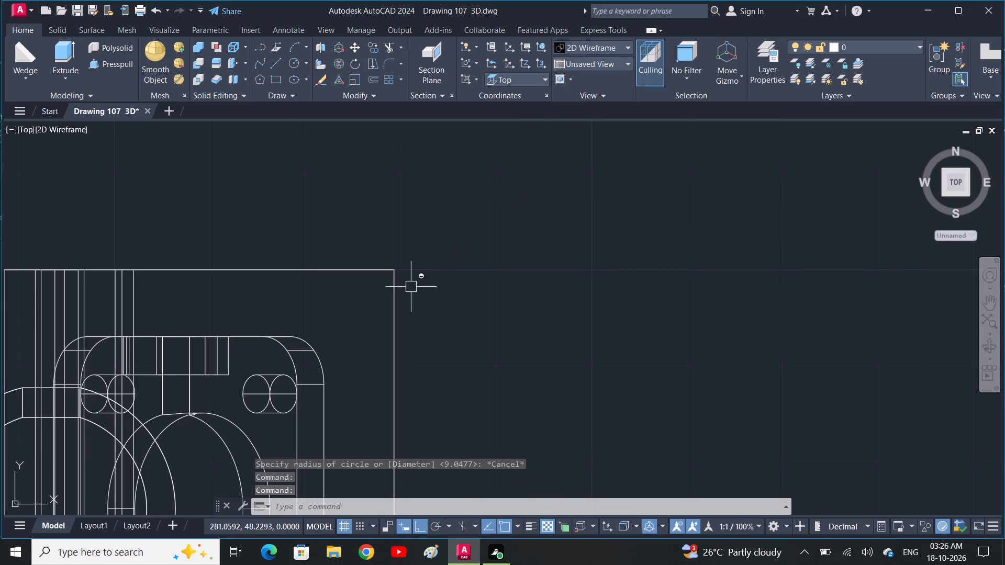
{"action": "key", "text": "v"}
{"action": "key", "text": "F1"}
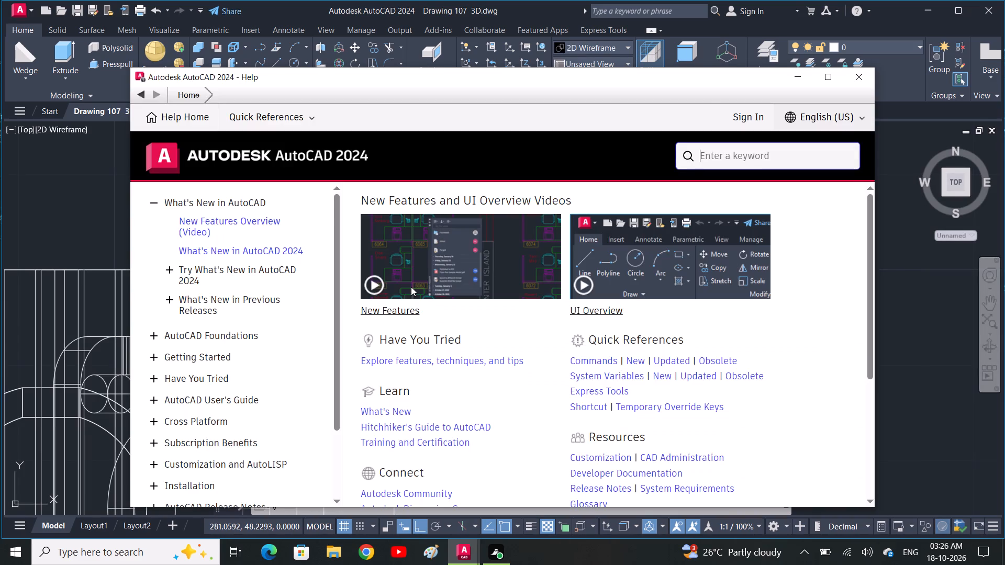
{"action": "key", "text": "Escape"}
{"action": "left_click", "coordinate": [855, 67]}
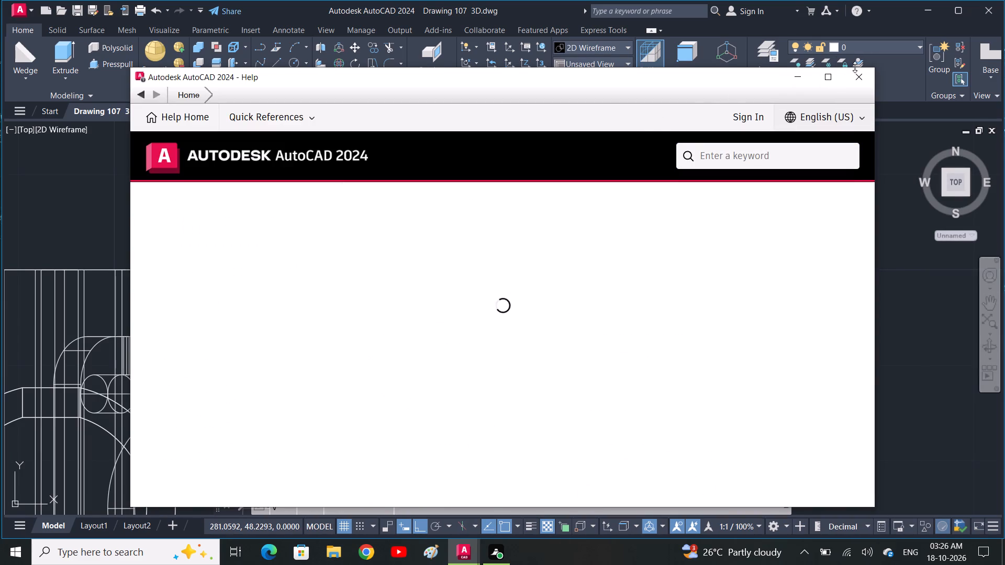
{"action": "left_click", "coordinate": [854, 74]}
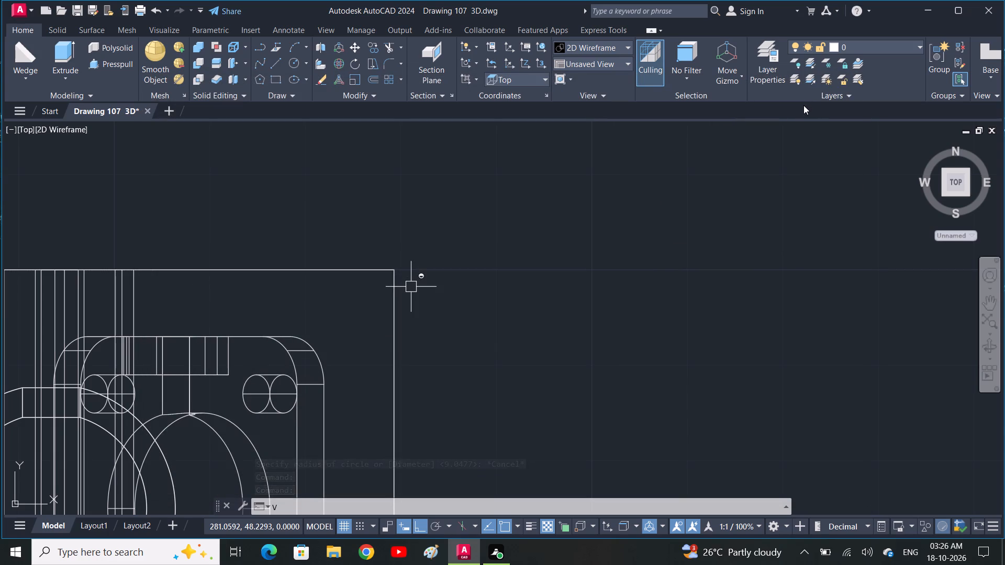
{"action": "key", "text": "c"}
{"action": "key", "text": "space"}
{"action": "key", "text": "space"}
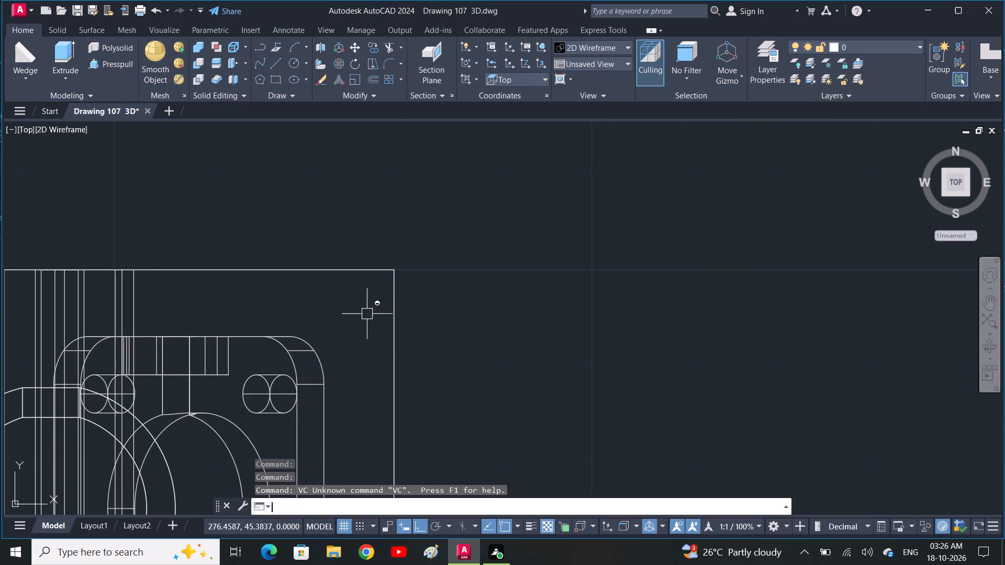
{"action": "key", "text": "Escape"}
Draw a circle of radius 2 just inside the upper-right corner of the base plate.
{"action": "key", "text": "c"}
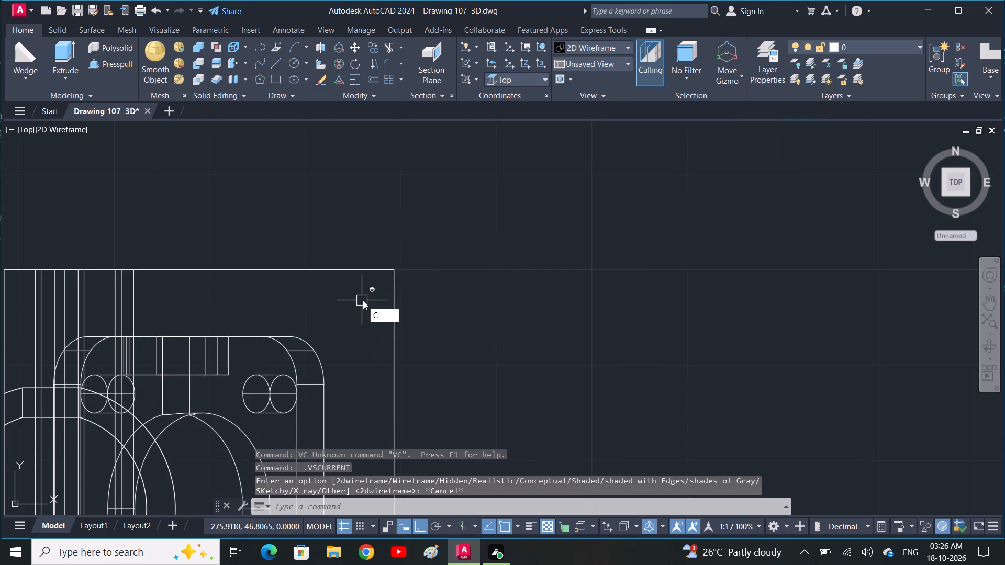
{"action": "key", "text": "c"}
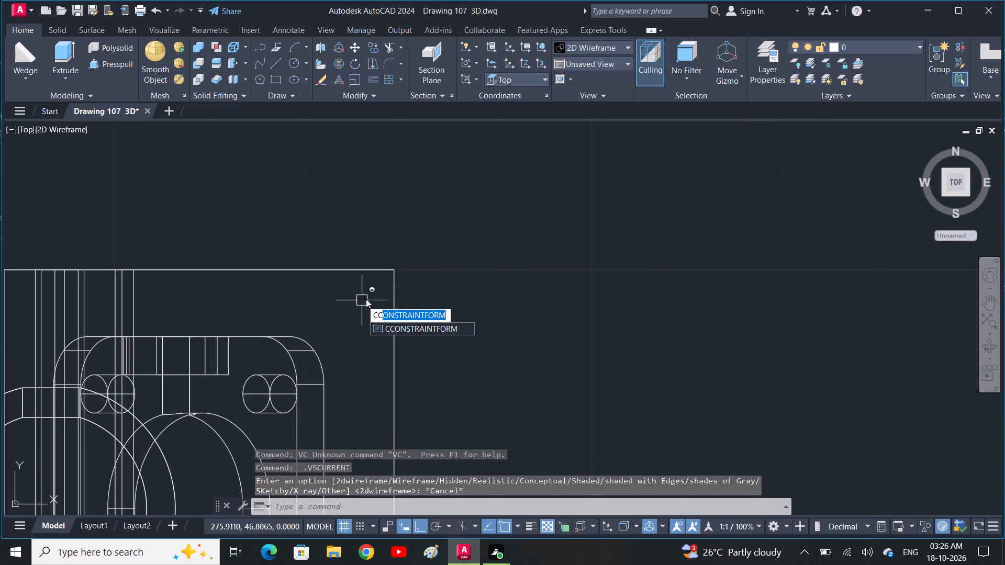
{"action": "key", "text": "BackSpace"}
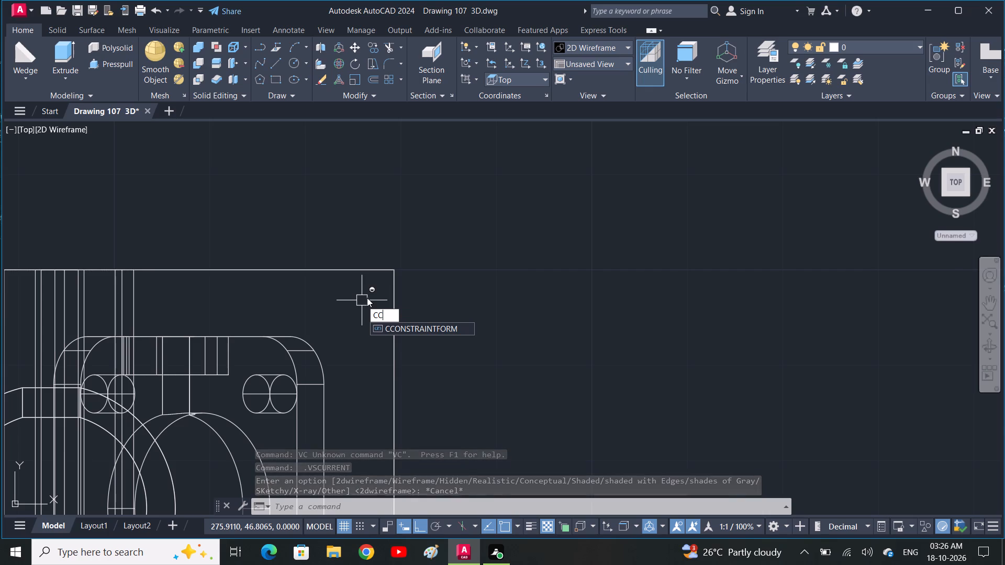
{"action": "key", "text": "BackSpace"}
{"action": "key", "text": "space"}
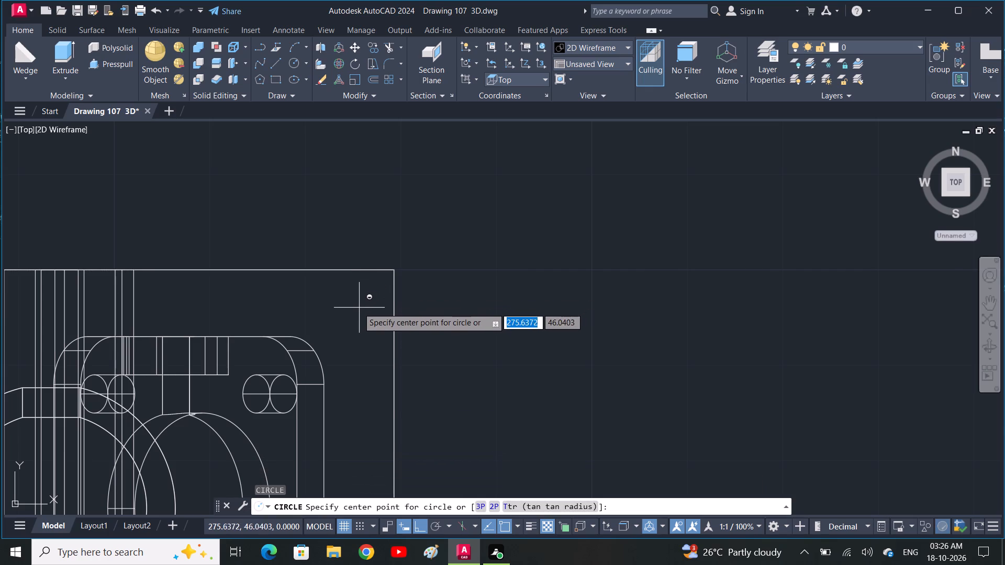
{"action": "left_click", "coordinate": [354, 309]}
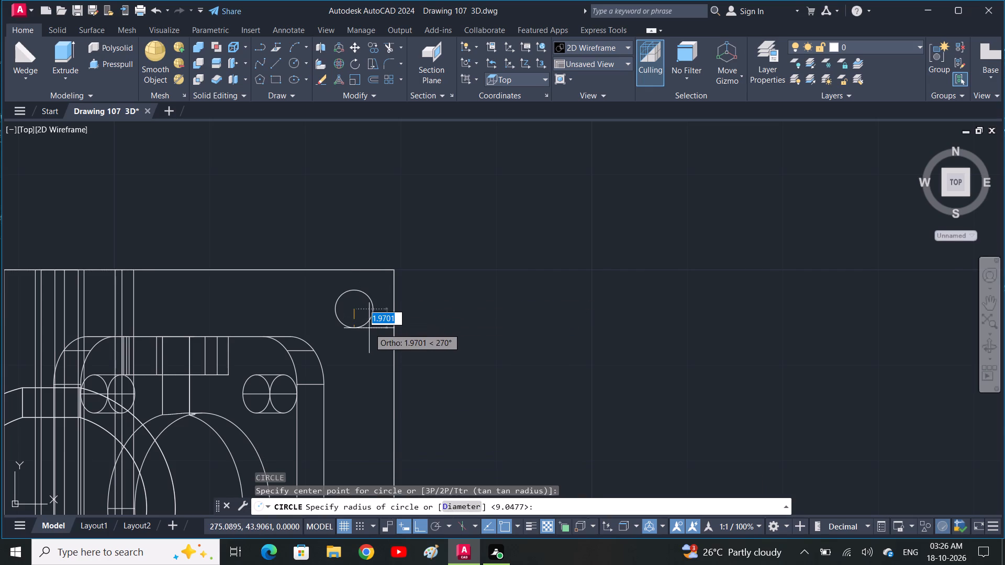
{"action": "type", "text": "2"}
{"action": "key", "text": "space"}
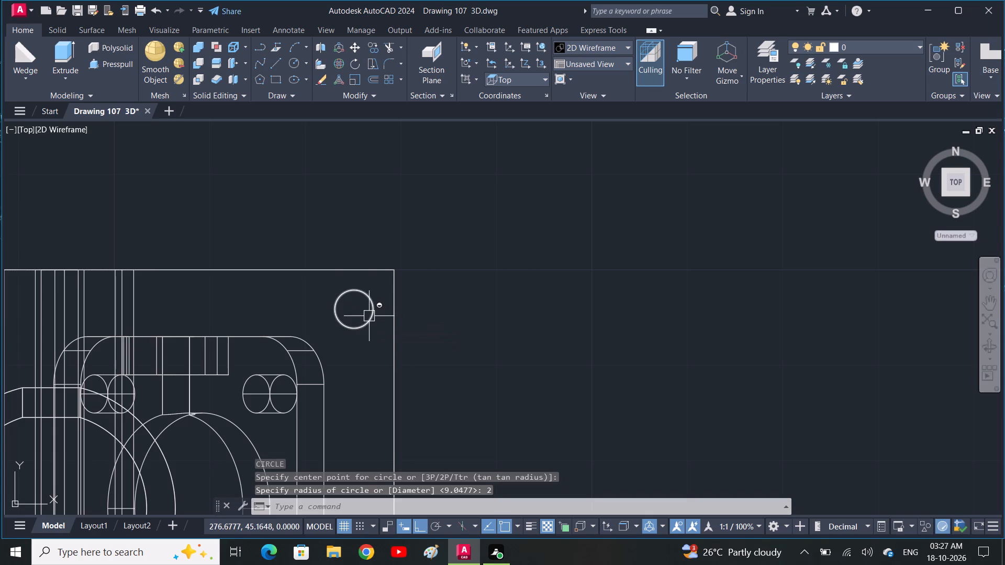
Copy the corner circle from its centre to matching positions near the base plate's other three corners.
{"action": "left_click", "coordinate": [369, 316]}
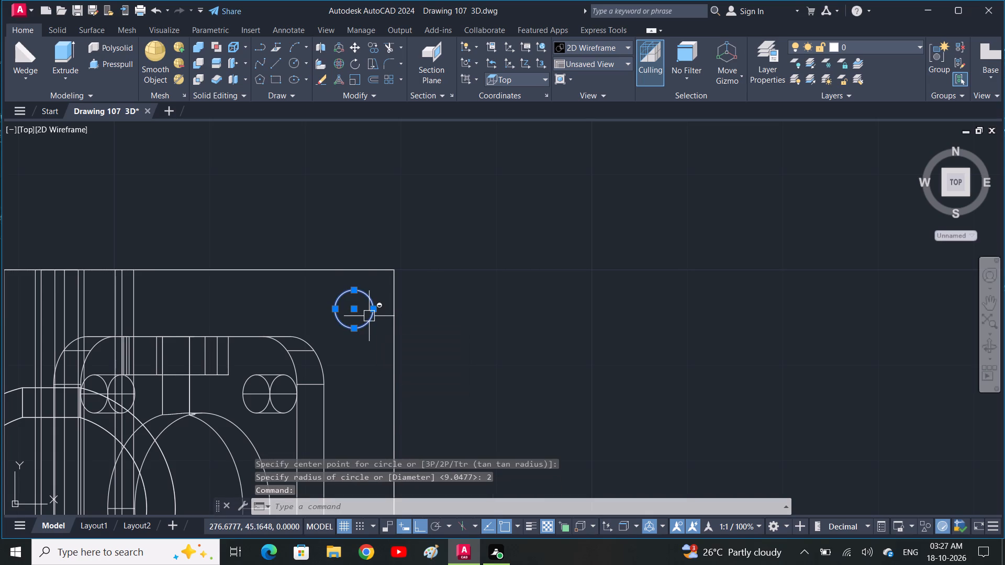
{"action": "type", "text": "CO"}
{"action": "key", "text": "space"}
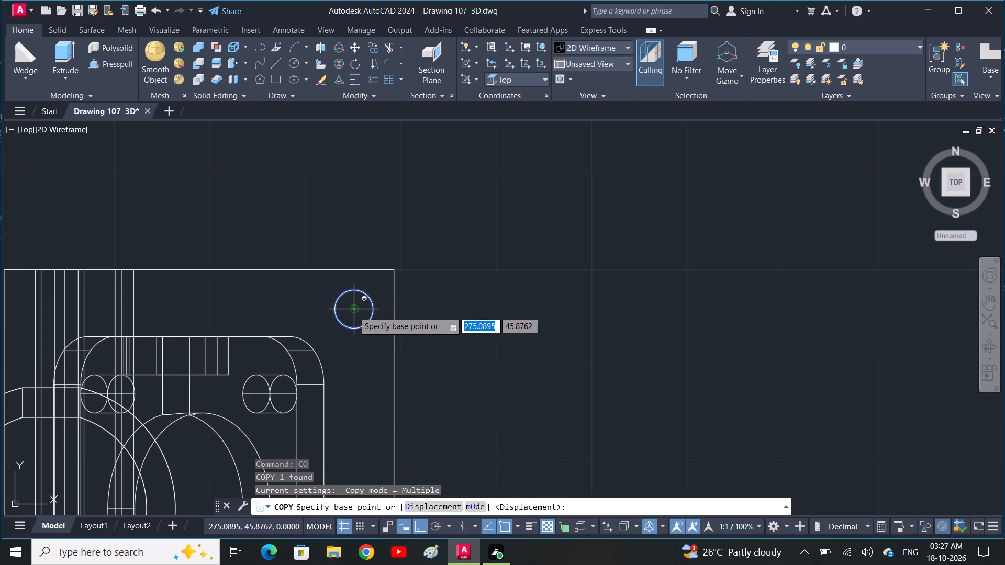
{"action": "left_click", "coordinate": [353, 311]}
{"action": "middle_click_drag", "start_coordinate": [396, 440], "coordinate": [367, 278]}
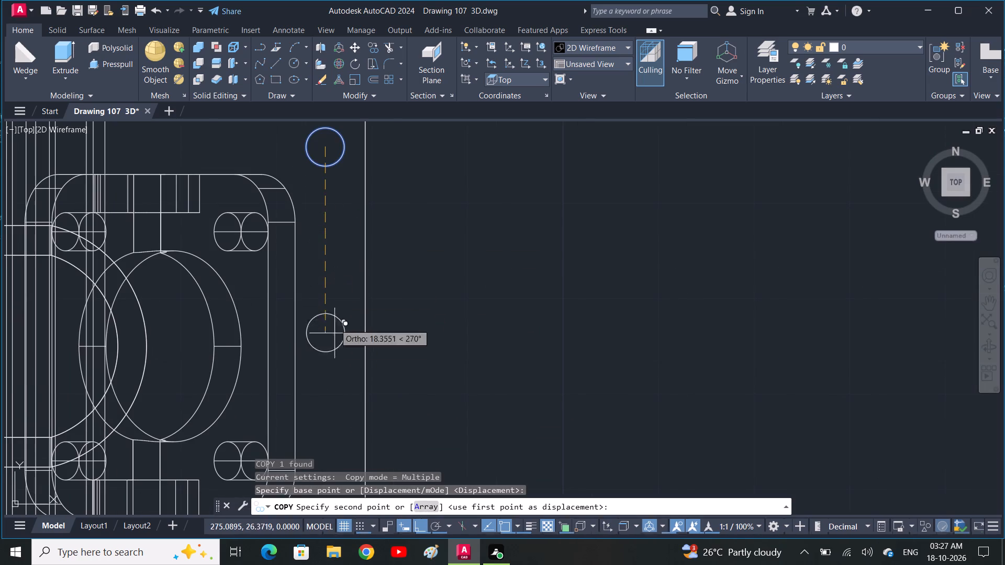
{"action": "middle_click_drag", "start_coordinate": [337, 393], "coordinate": [352, 343]}
{"action": "scroll", "coordinate": [356, 325], "scroll_direction": "down", "scroll_amount": 1}
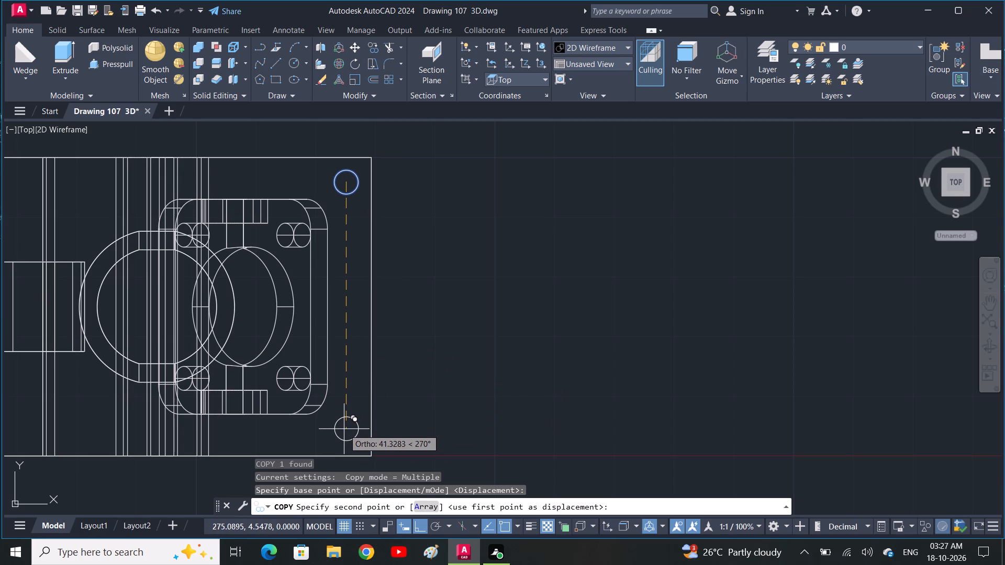
{"action": "left_click", "coordinate": [344, 429]}
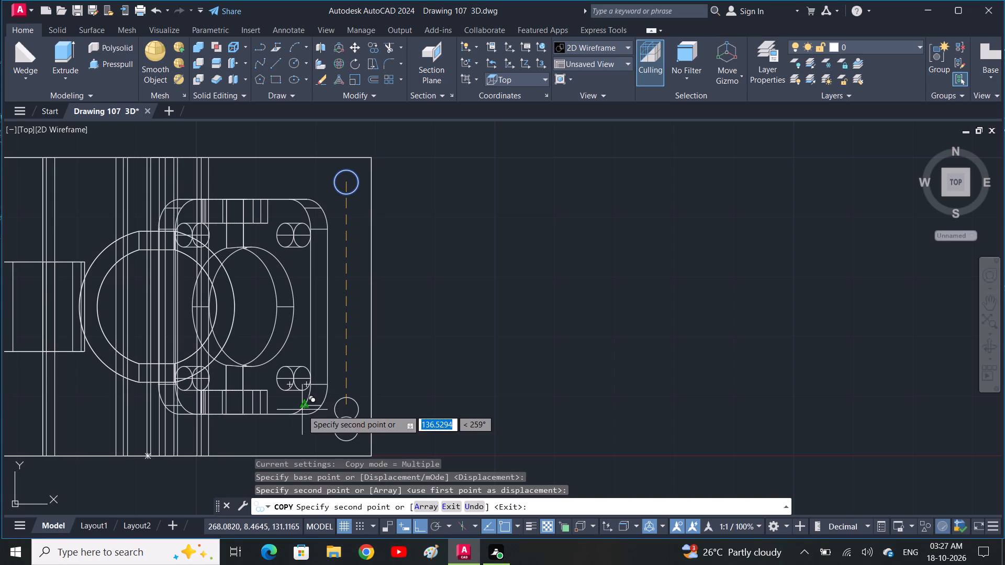
{"action": "middle_click_drag", "start_coordinate": [302, 410], "coordinate": [520, 352]}
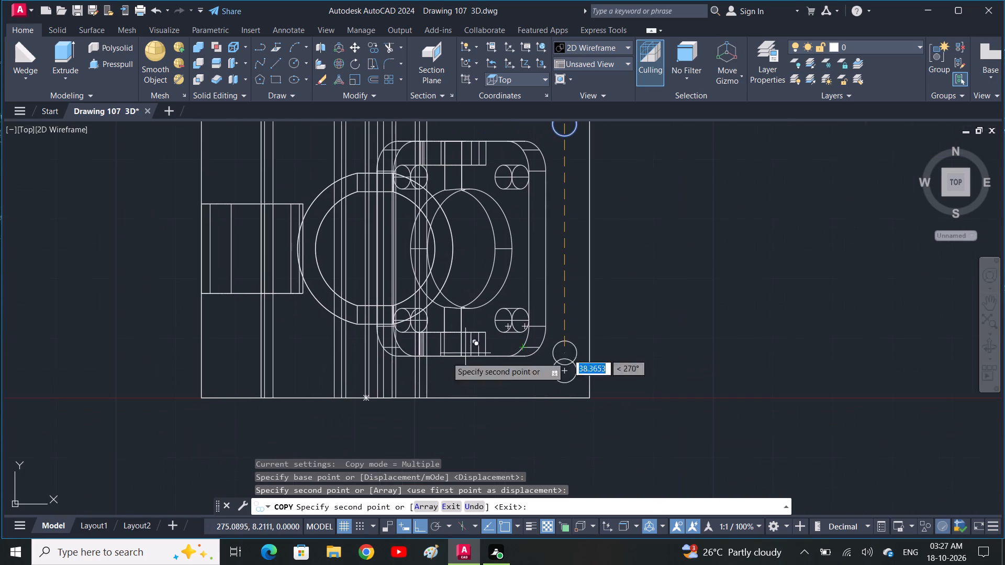
{"action": "left_click", "coordinate": [232, 375]}
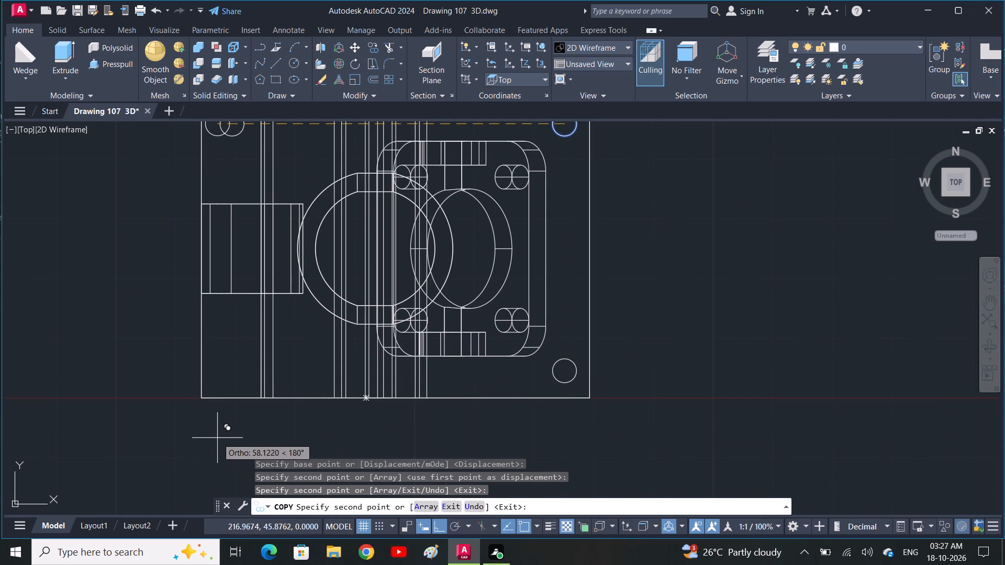
{"action": "key", "text": "F8"}
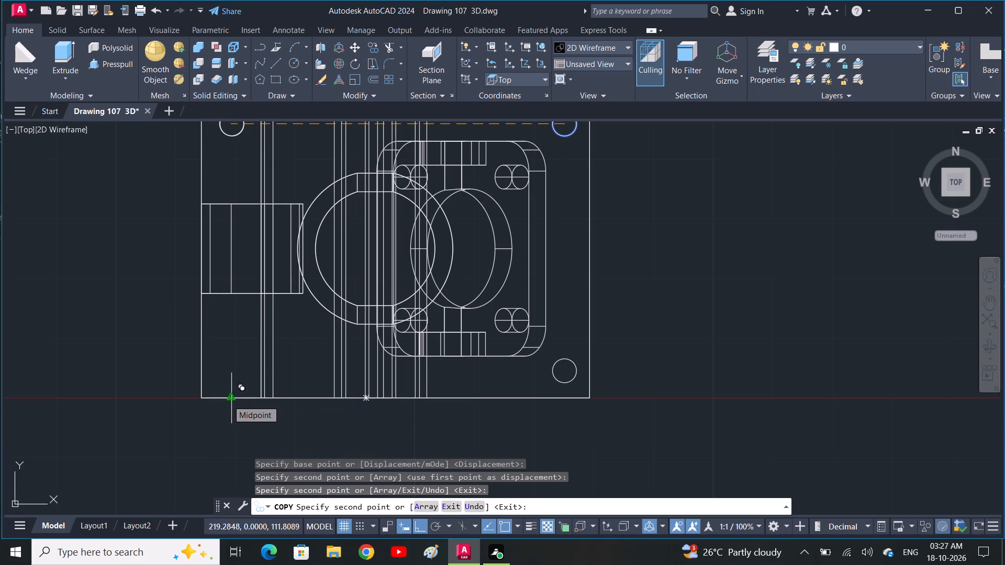
{"action": "left_click", "coordinate": [237, 369]}
{"action": "key", "text": "space"}
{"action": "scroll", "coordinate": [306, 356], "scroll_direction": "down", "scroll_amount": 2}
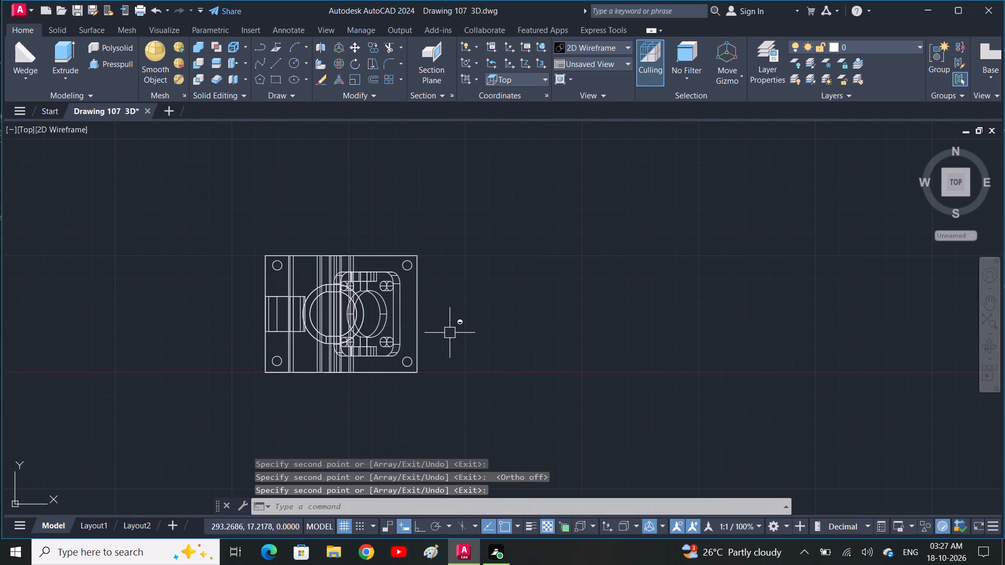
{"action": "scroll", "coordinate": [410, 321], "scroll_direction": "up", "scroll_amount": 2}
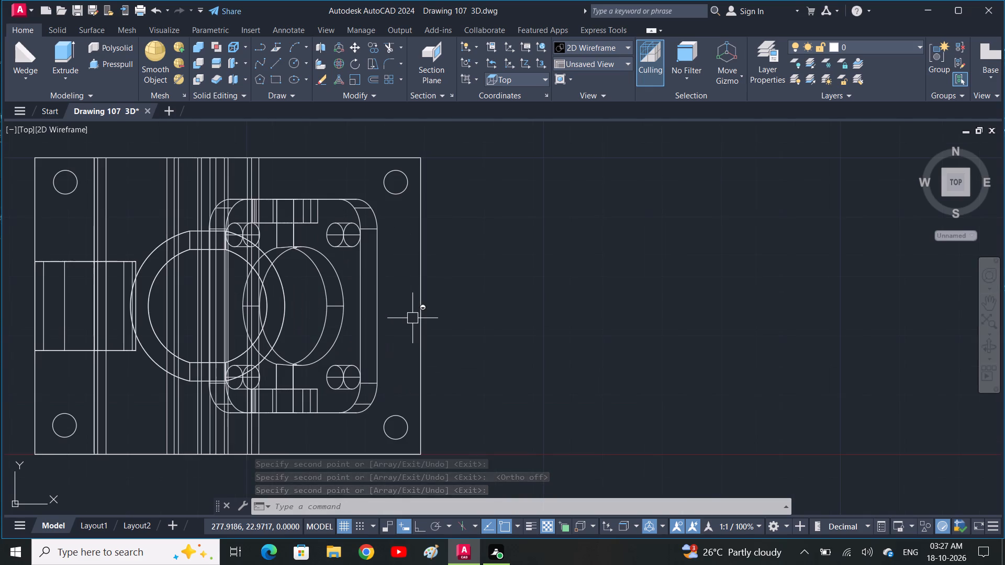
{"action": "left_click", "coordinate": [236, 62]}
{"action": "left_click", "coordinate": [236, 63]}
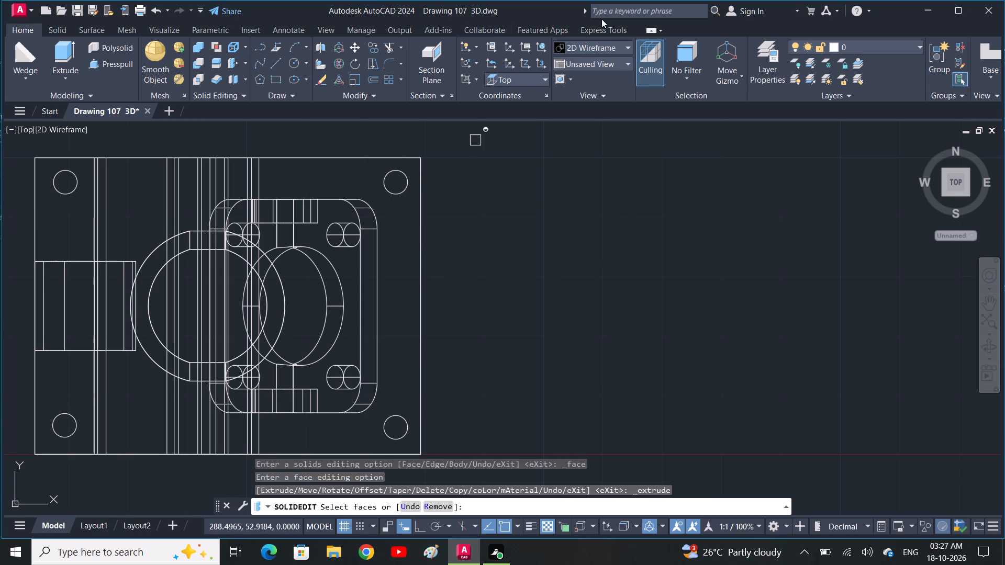
Change the visual style to Shades of Gray.
{"action": "left_click", "coordinate": [589, 51]}
{"action": "left_click", "coordinate": [571, 84]}
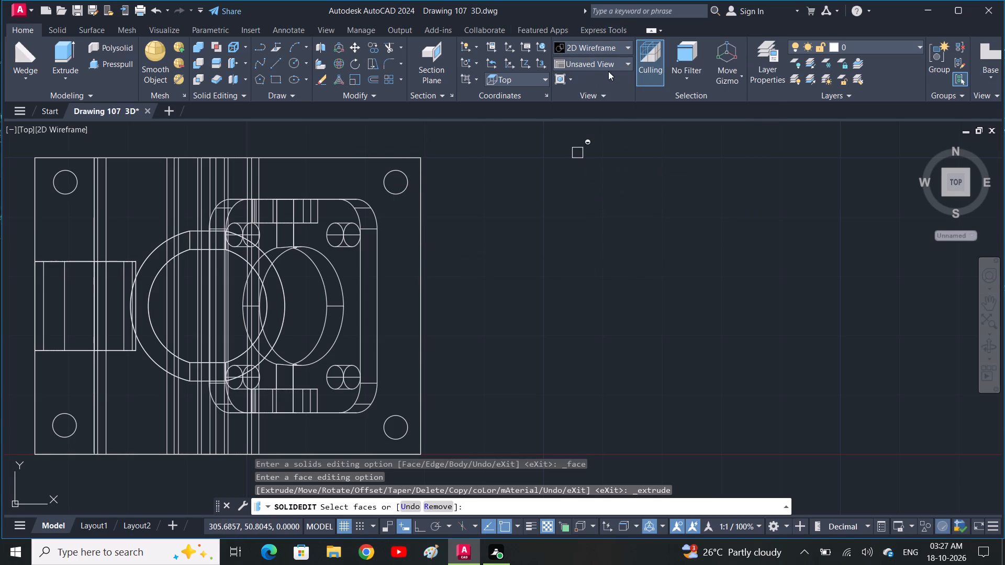
{"action": "left_click", "coordinate": [597, 44]}
{"action": "left_click", "coordinate": [685, 113]}
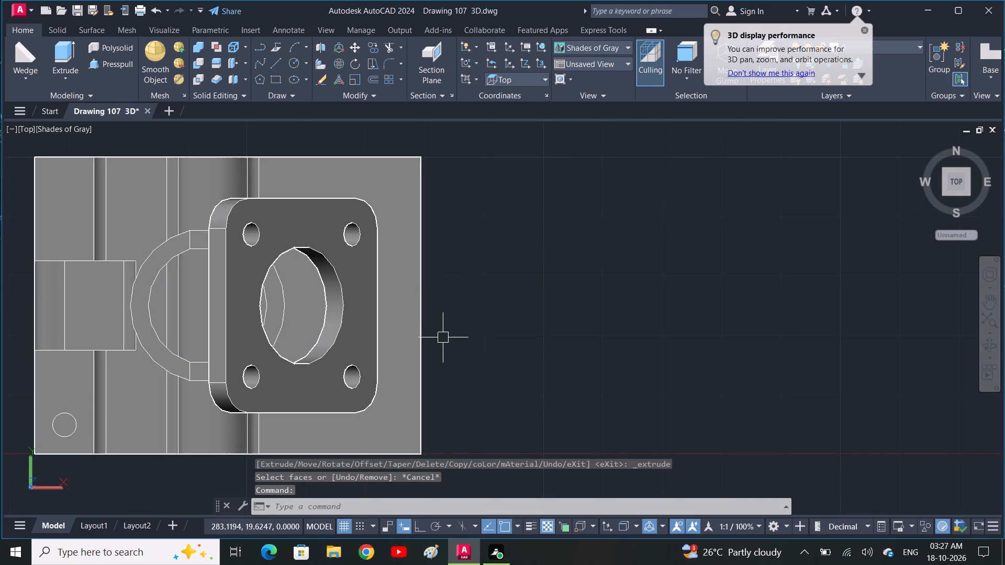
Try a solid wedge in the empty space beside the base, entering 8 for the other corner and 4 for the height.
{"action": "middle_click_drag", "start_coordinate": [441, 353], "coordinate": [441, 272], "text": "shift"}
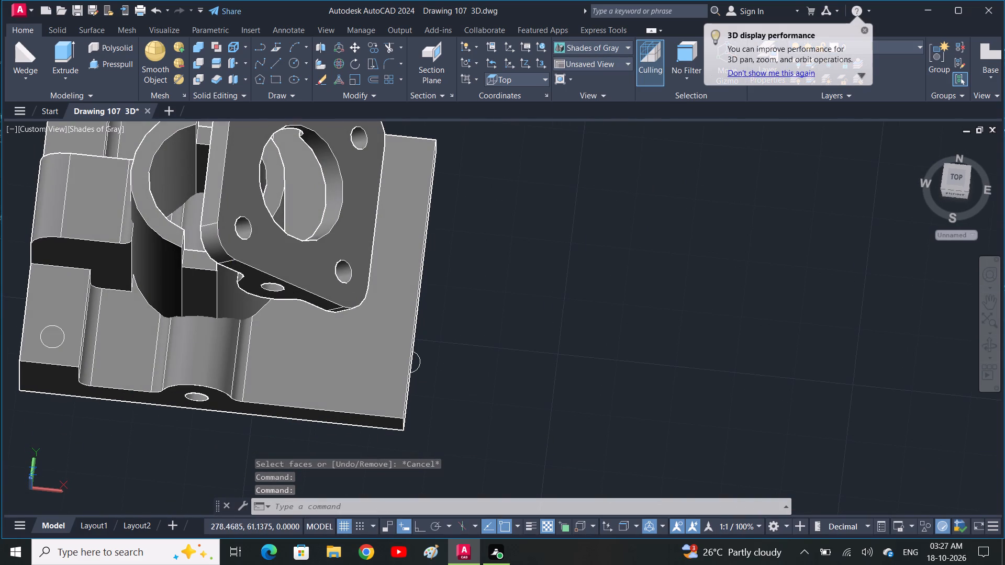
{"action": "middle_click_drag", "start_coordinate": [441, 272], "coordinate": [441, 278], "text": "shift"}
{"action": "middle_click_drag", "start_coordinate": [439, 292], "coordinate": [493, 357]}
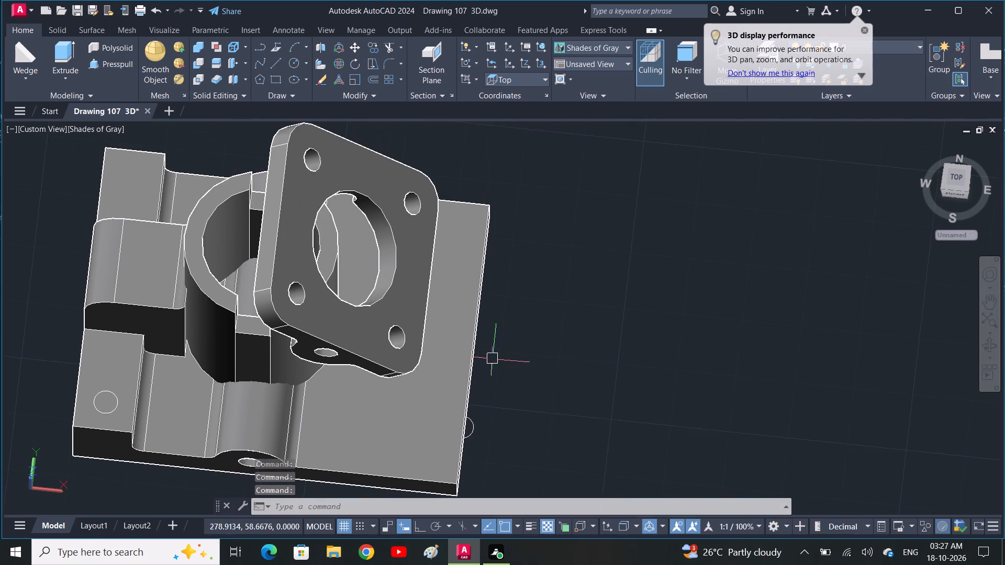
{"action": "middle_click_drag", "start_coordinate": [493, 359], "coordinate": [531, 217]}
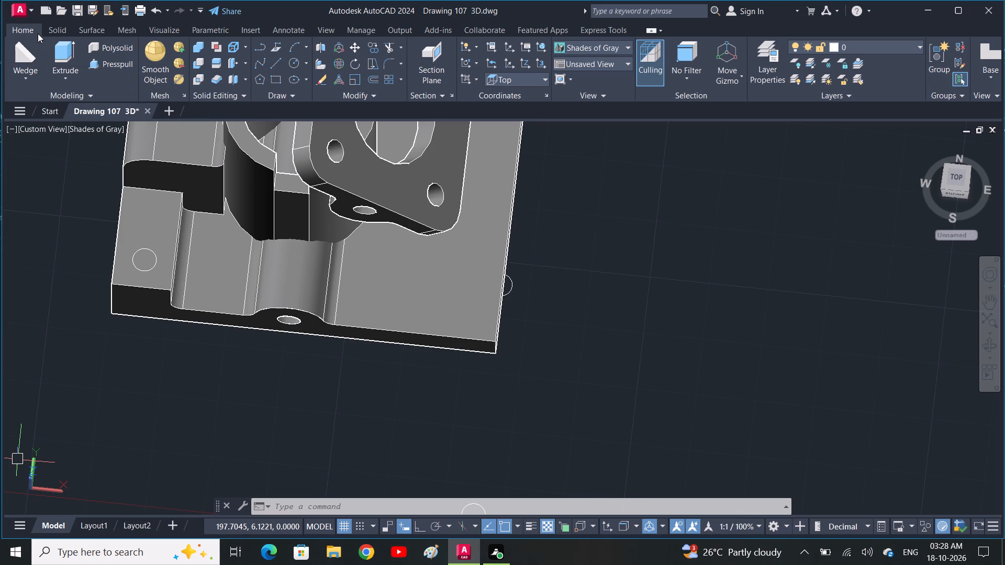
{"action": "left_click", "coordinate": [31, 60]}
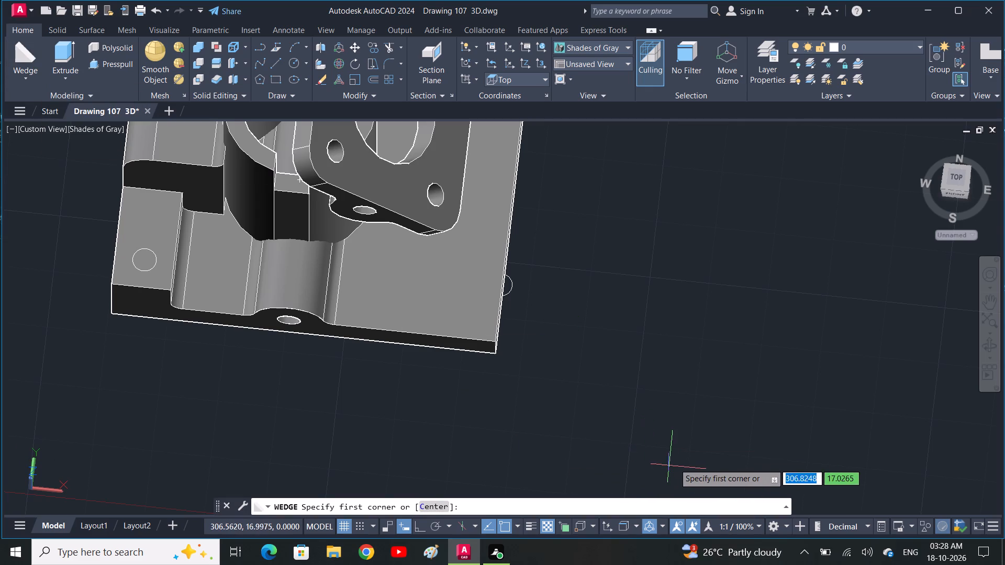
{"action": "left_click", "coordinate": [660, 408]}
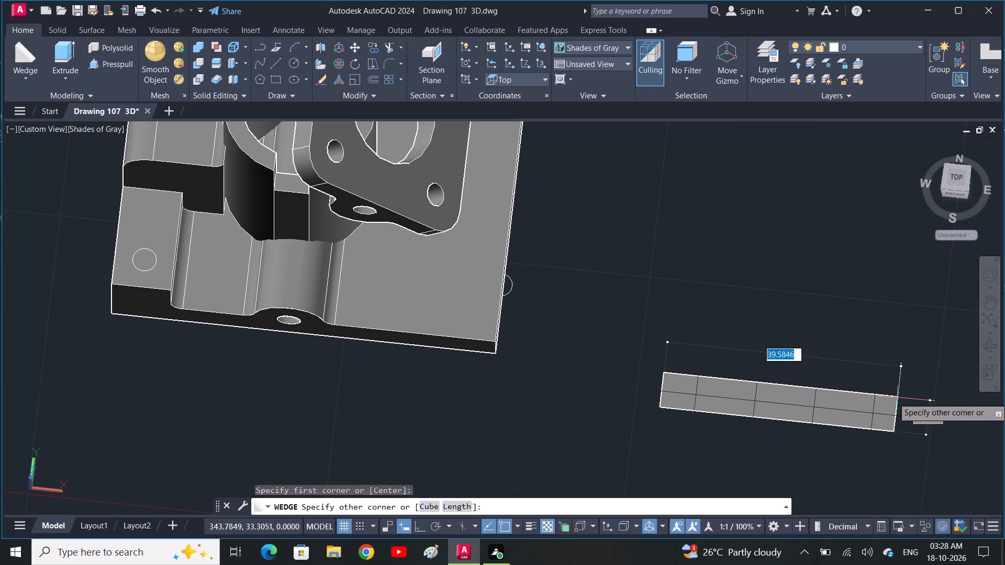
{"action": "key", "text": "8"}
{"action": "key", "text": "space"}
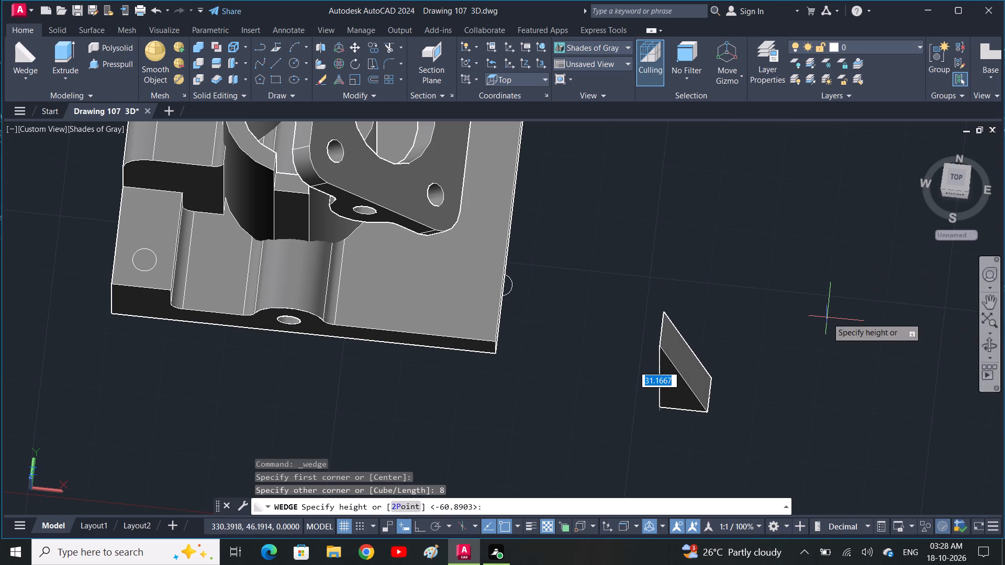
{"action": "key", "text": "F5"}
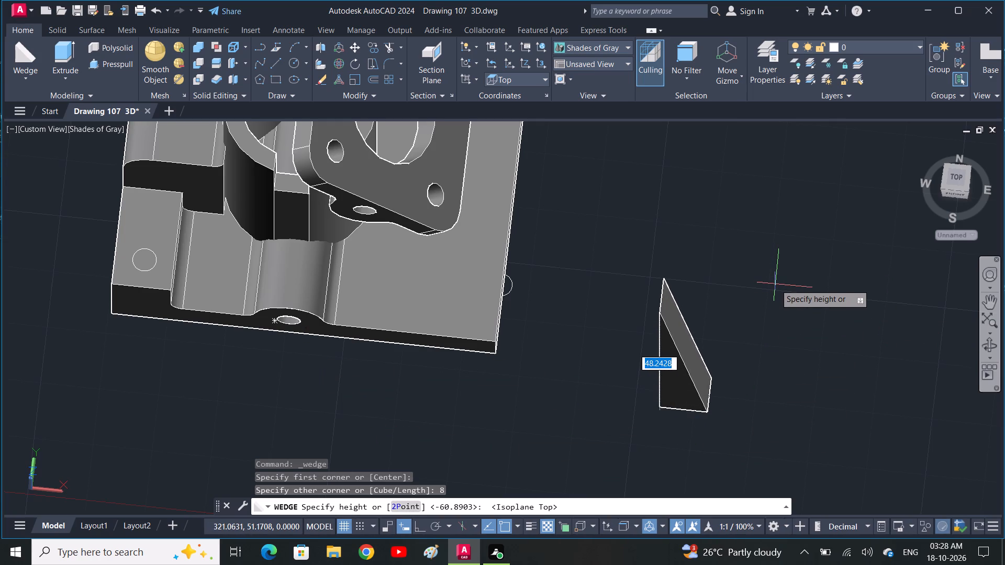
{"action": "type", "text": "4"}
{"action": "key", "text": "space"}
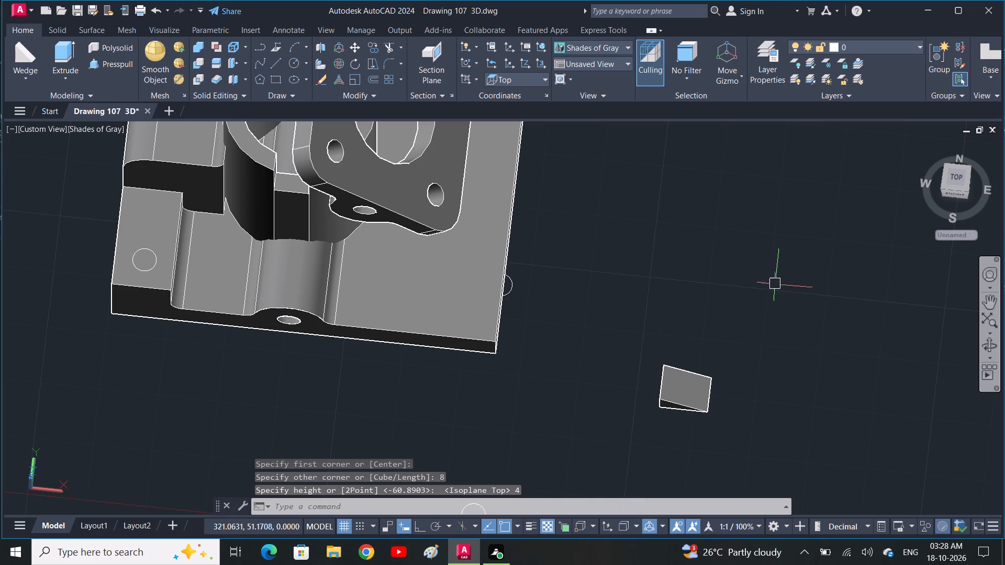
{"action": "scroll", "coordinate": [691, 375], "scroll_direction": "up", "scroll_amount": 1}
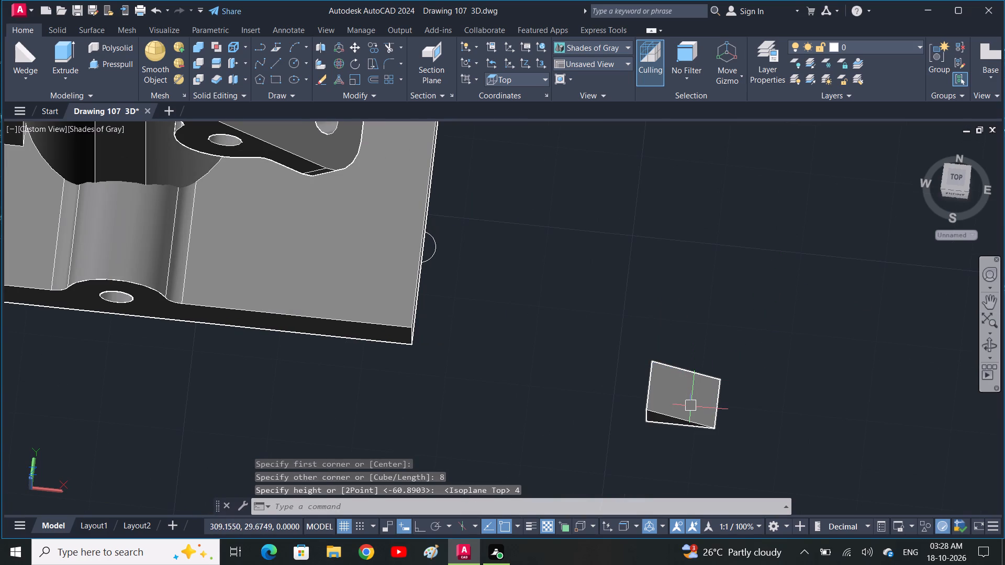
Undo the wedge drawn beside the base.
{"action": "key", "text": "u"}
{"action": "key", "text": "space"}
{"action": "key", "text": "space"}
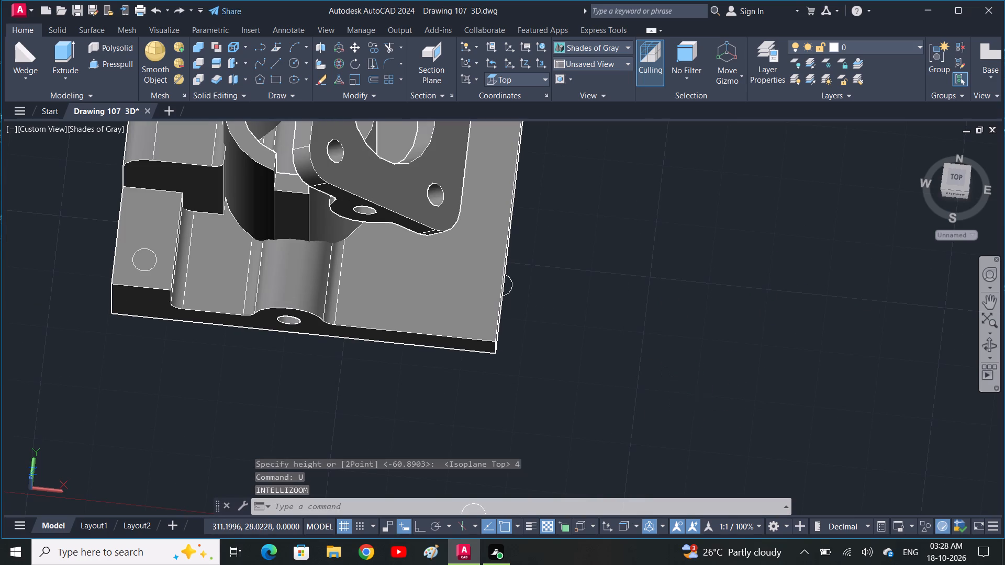
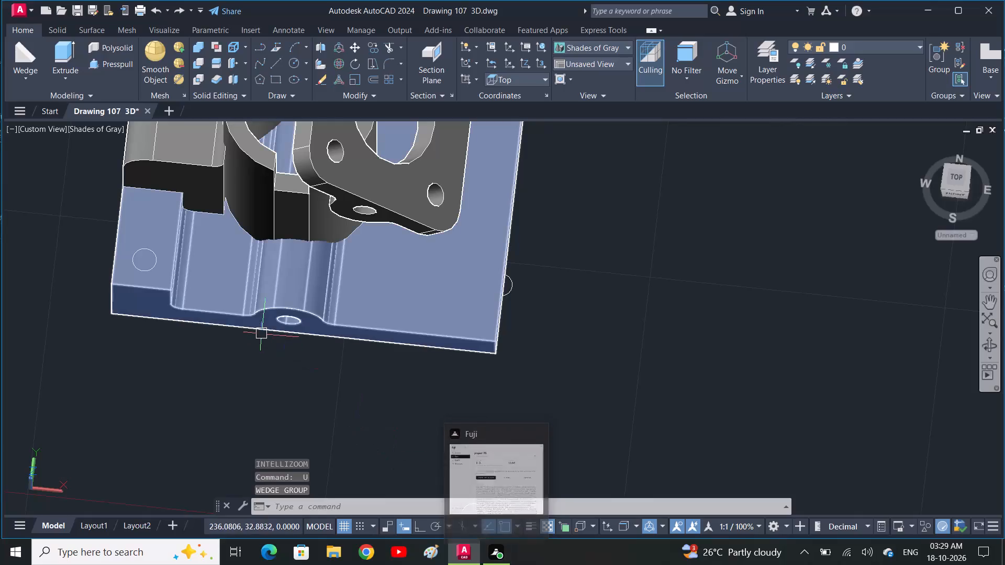
Save the Drawing 107 3D file.
{"action": "key", "text": "ctrl+s"}
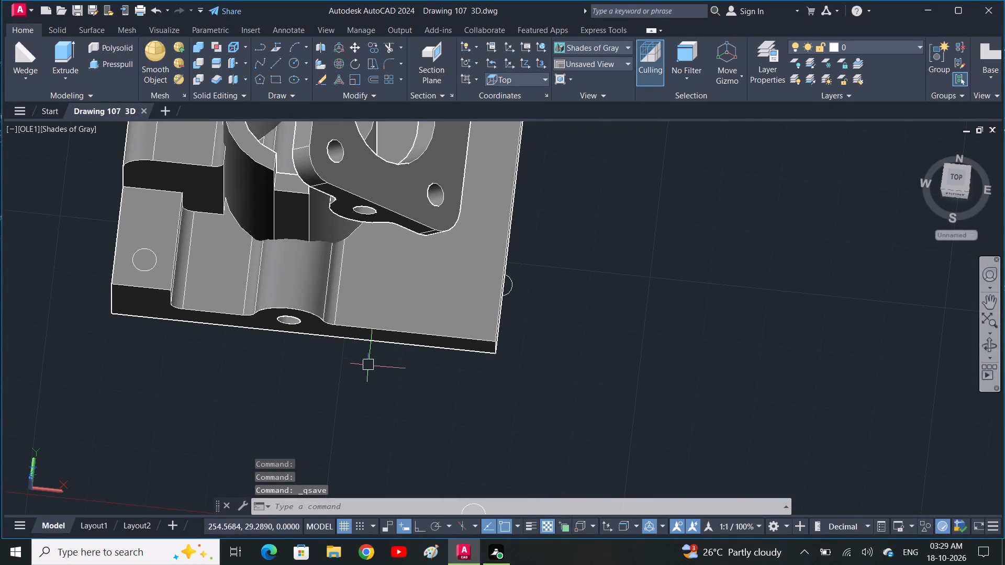
{"action": "key", "text": "ctrl+s"}
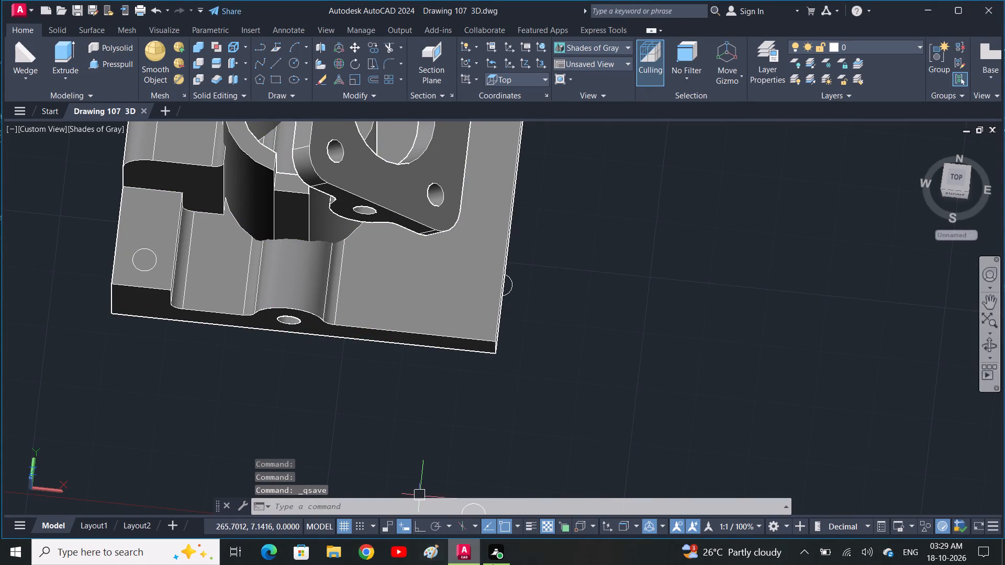